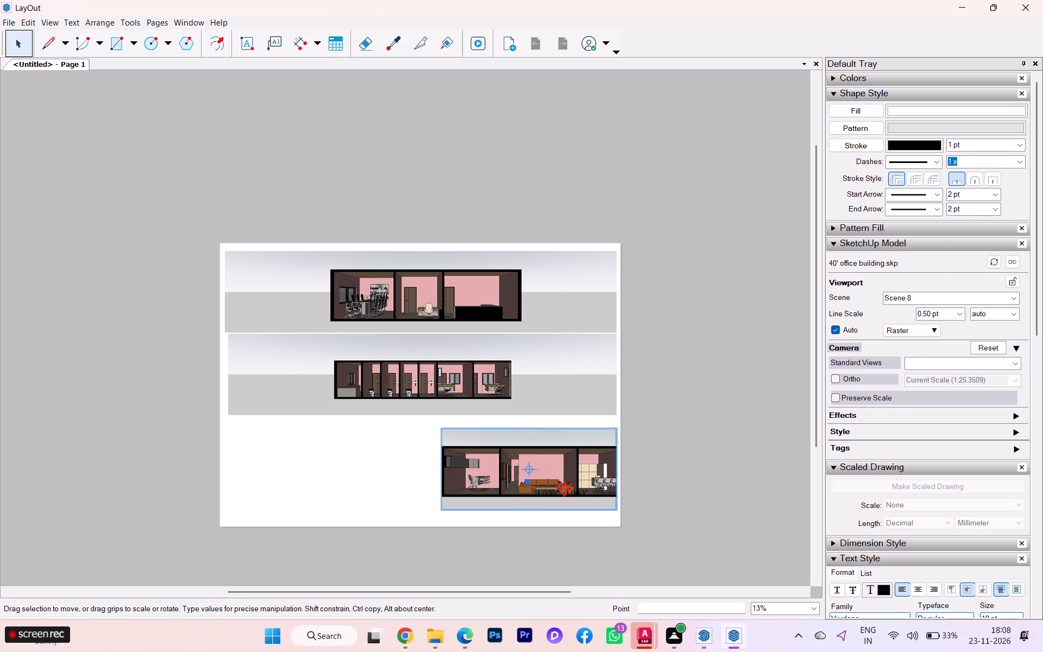
Widen the bottom section viewport (Scene 8) by stretching its left edge out to nearly match the middle section viewport's width.
left_click_drag(438, 468, 406, 472)
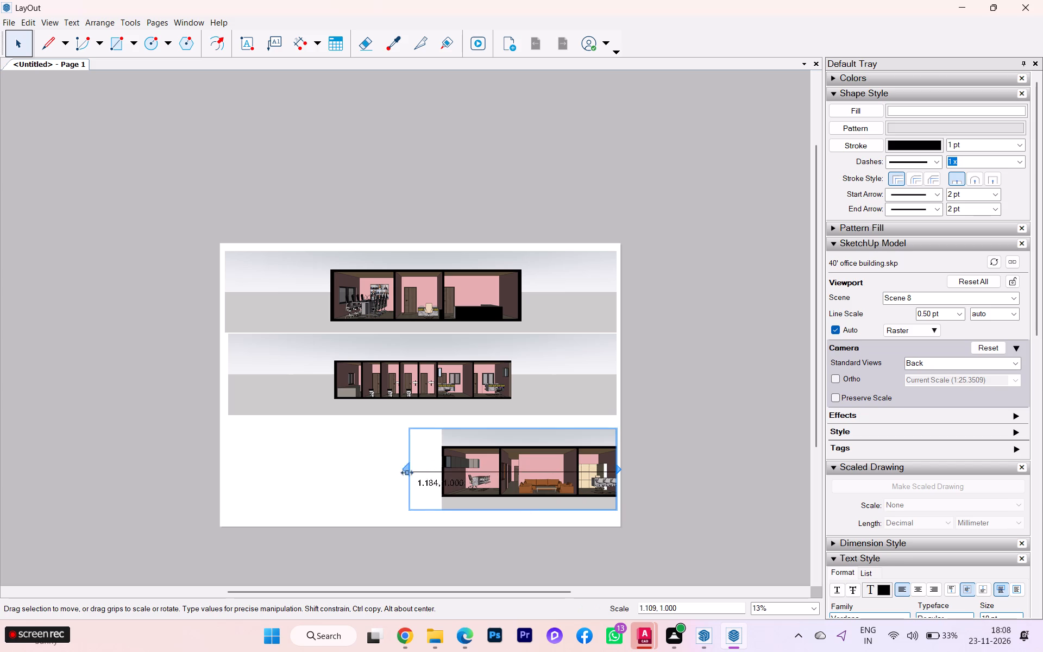
left_click_drag(406, 472, 237, 469)
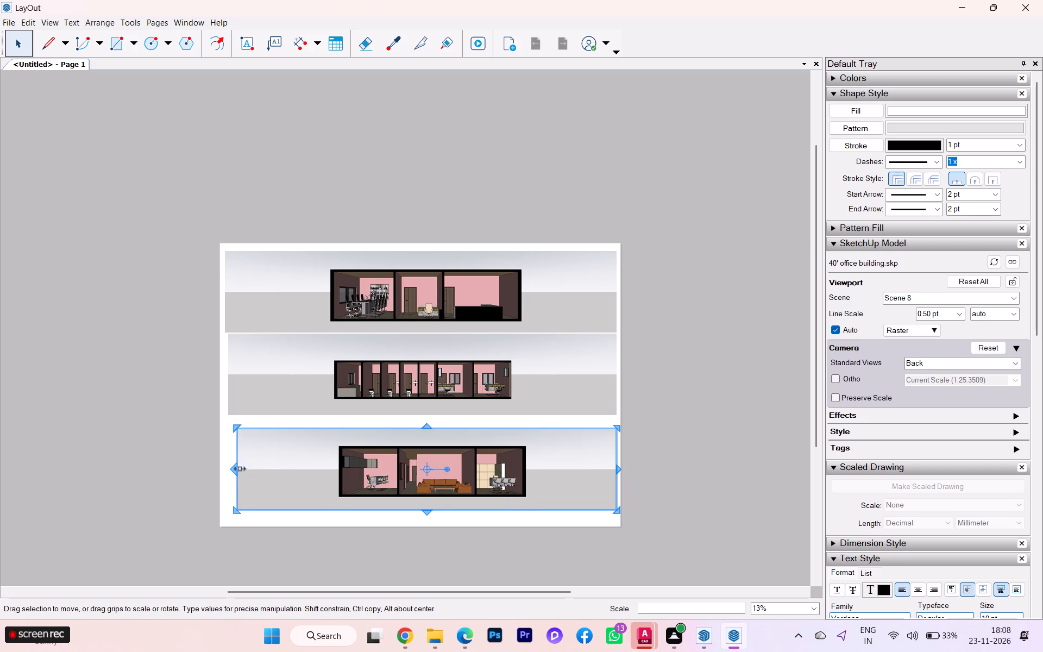
Examine the three widened section viewports and how they fill the sheet.
scroll(439, 484, "up", 2)
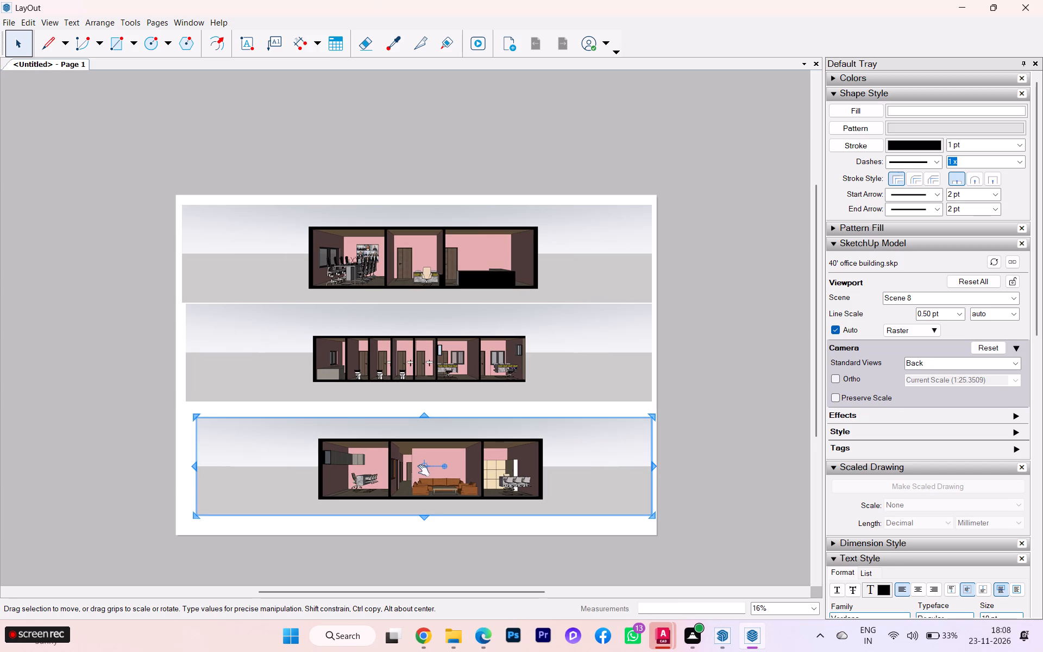
left_click(422, 469)
scroll(386, 195, "up", 1)
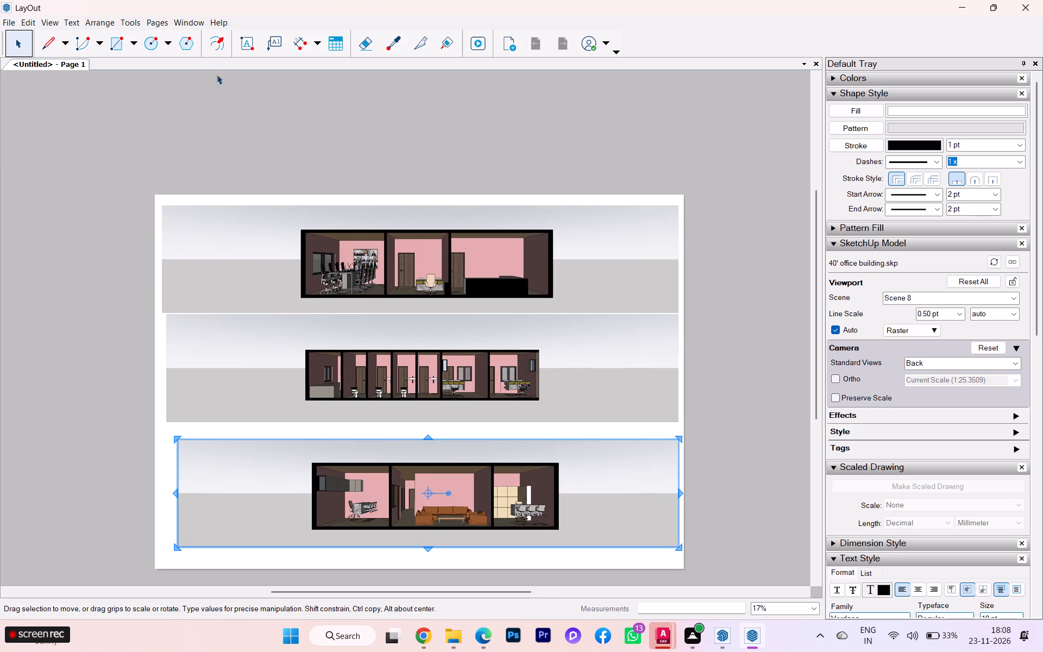
scroll(165, 83, "down", 2)
scroll(218, 183, "up", 3)
scroll(219, 187, "down", 1)
scroll(219, 187, "up", 4)
scroll(102, 145, "down", 2)
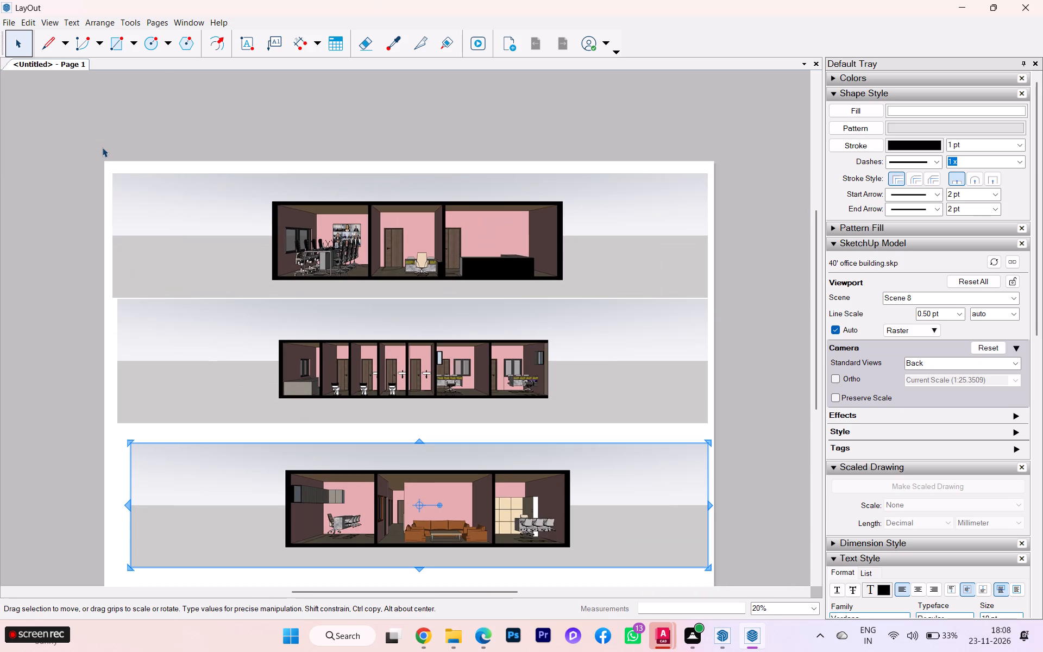
scroll(307, 331, "up", 3)
scroll(316, 319, "down", 1)
middle_click_drag(316, 319, 307, 283)
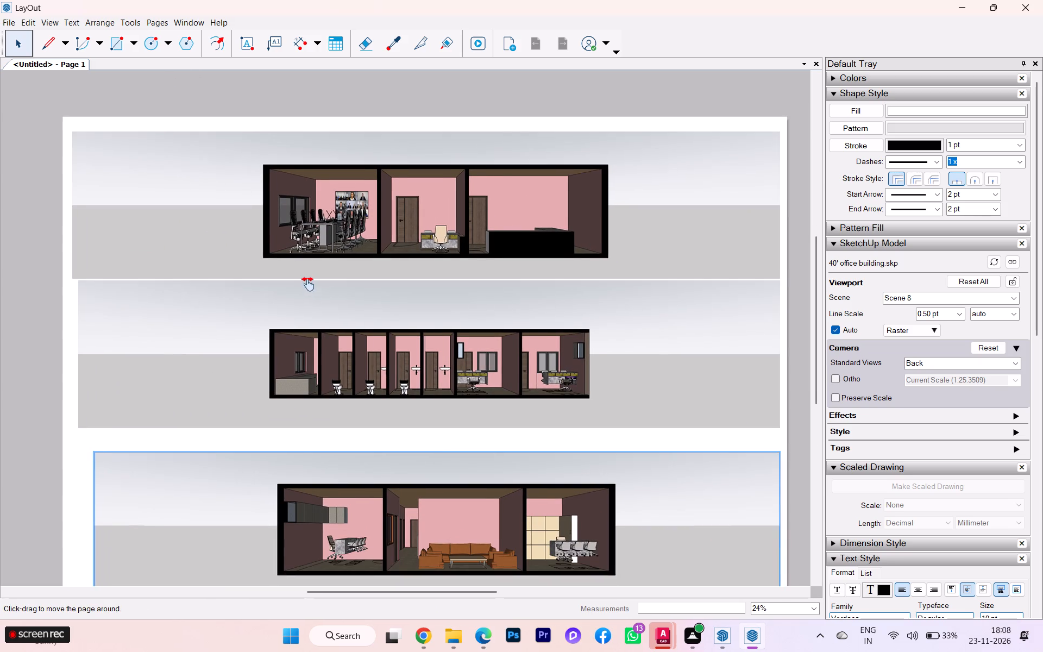
middle_click_drag(307, 283, 310, 262)
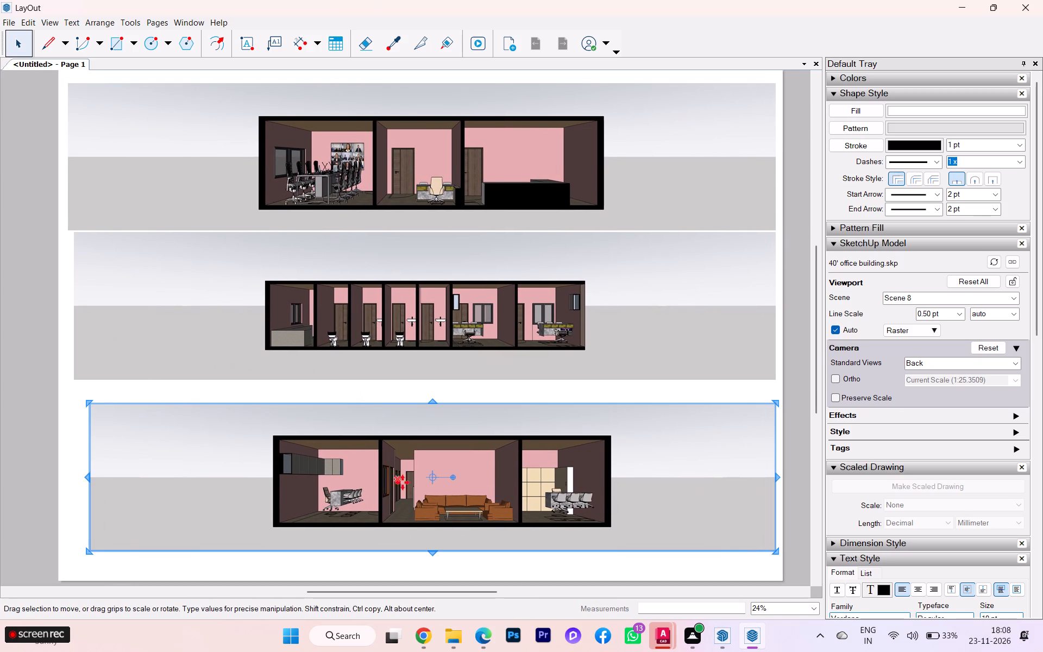
left_click(430, 477)
scroll(430, 478, "up", 2)
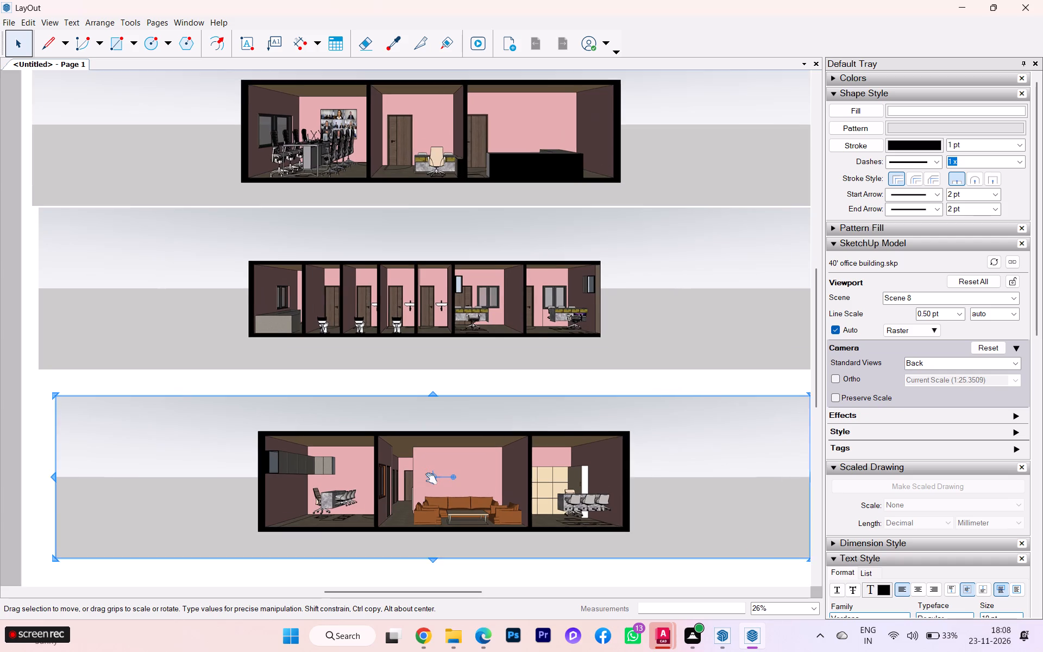
scroll(430, 478, "down", 2)
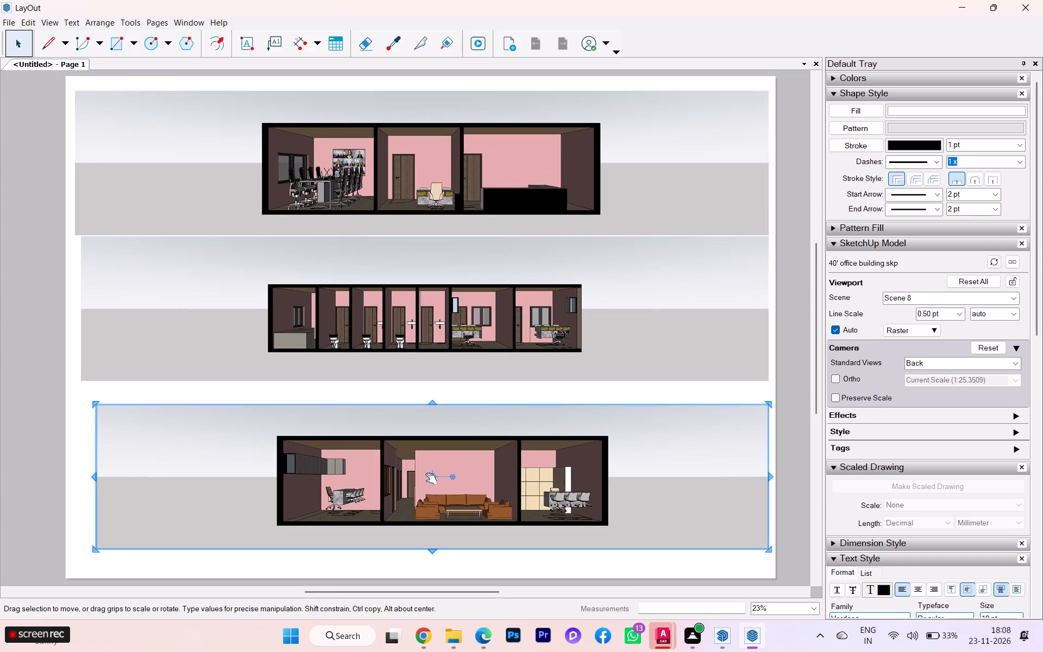
Open the bottom viewport's model view and enlarge the Scene 8 section until it spans nearly the full viewport width.
double_click(430, 478)
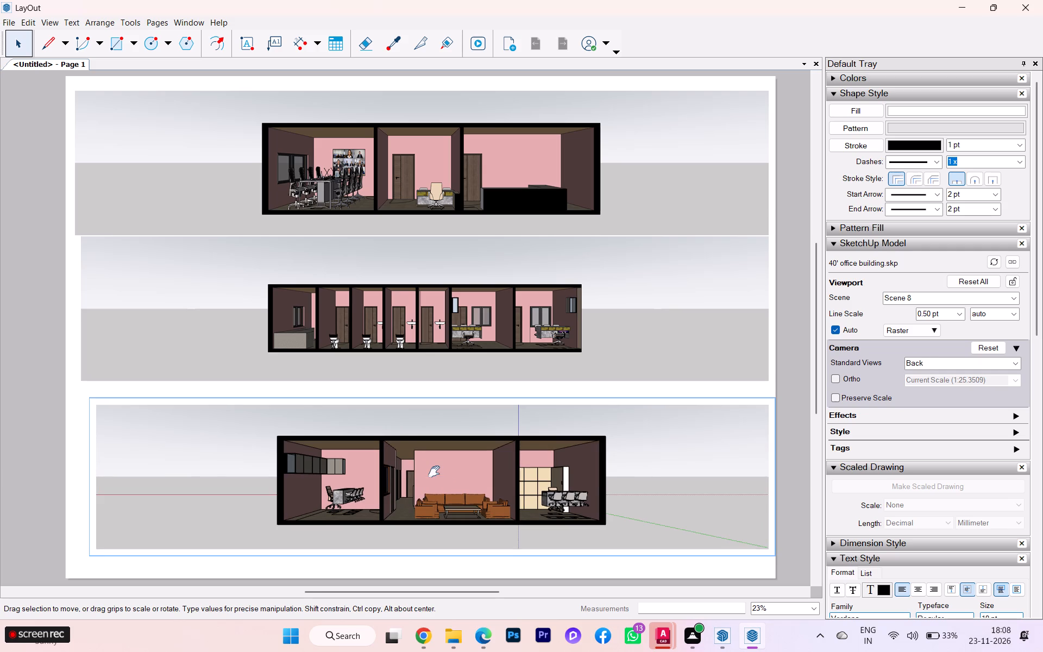
scroll(437, 498, "up", 4)
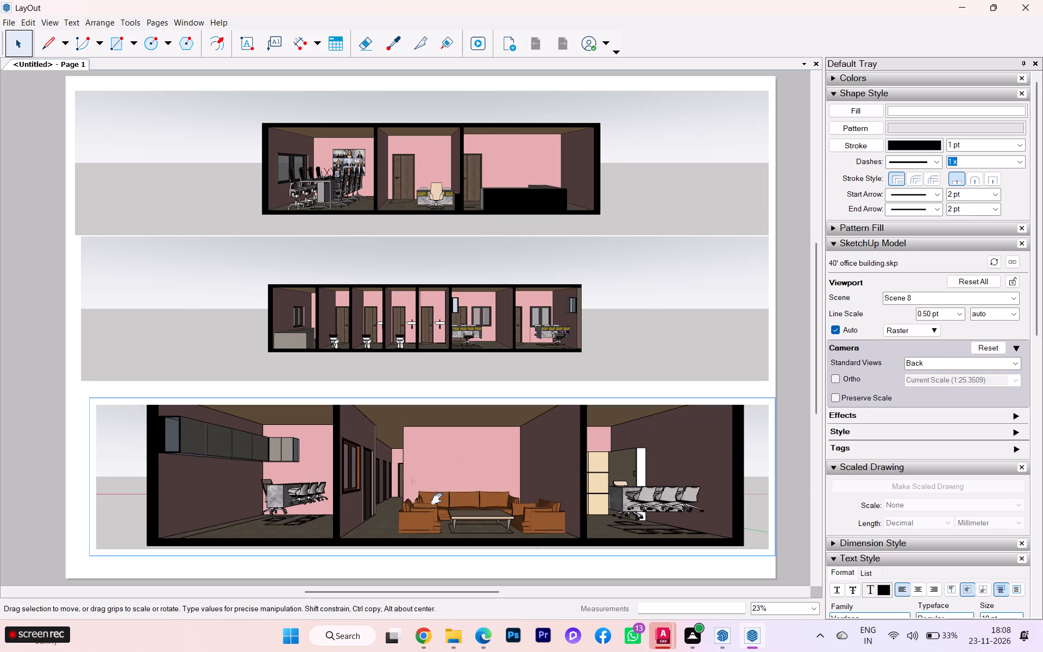
scroll(312, 515, "down", 1)
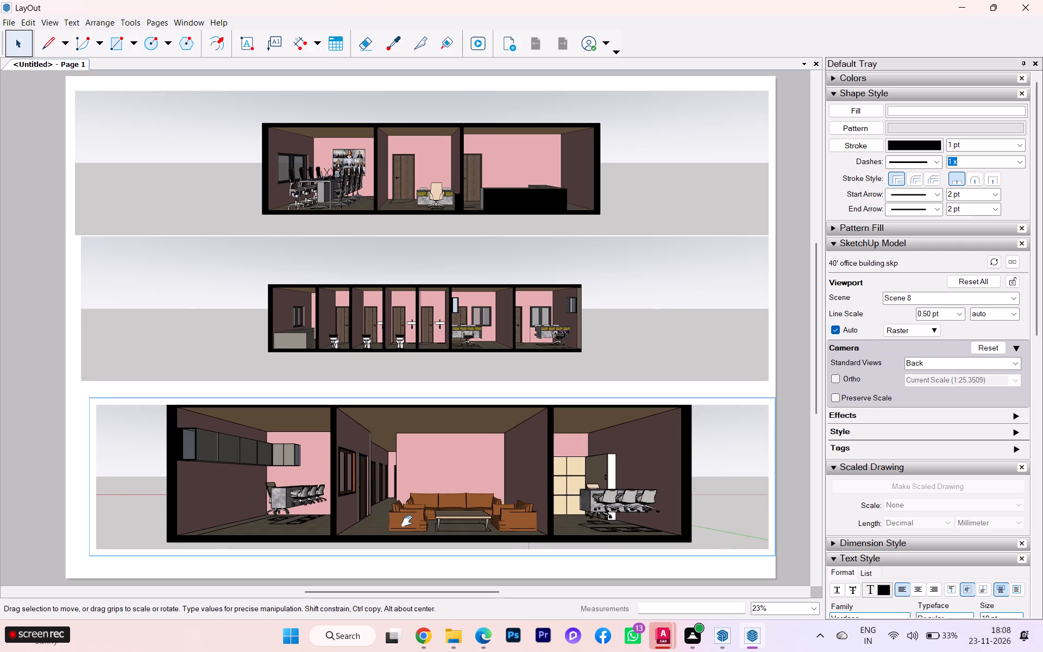
scroll(407, 521, "up", 2)
scroll(513, 555, "down", 1)
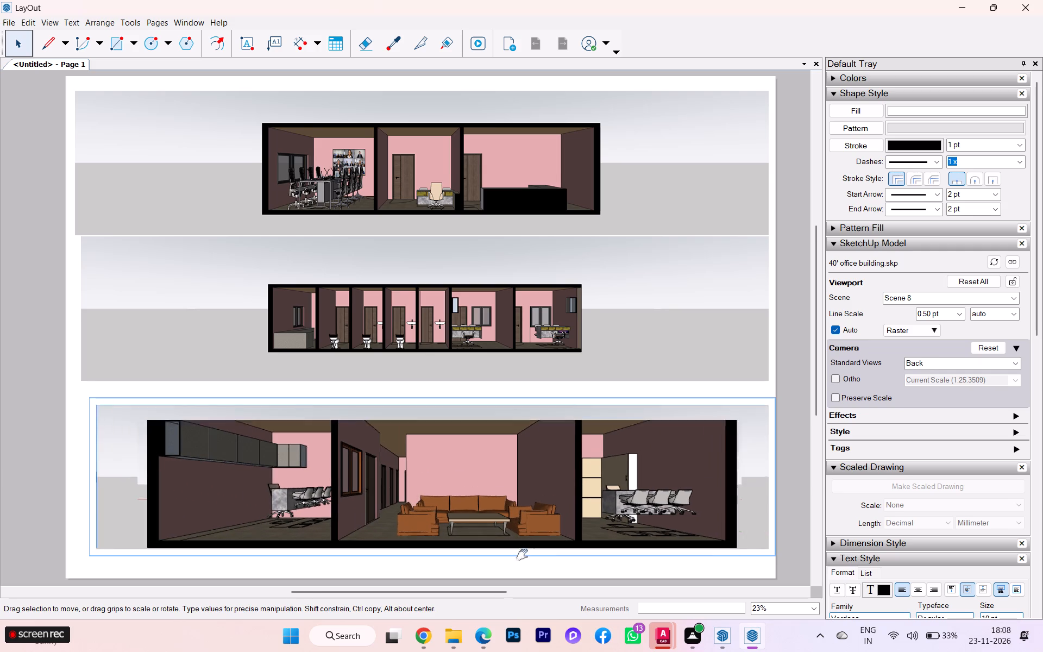
scroll(522, 555, "down", 1)
scroll(460, 487, "up", 1)
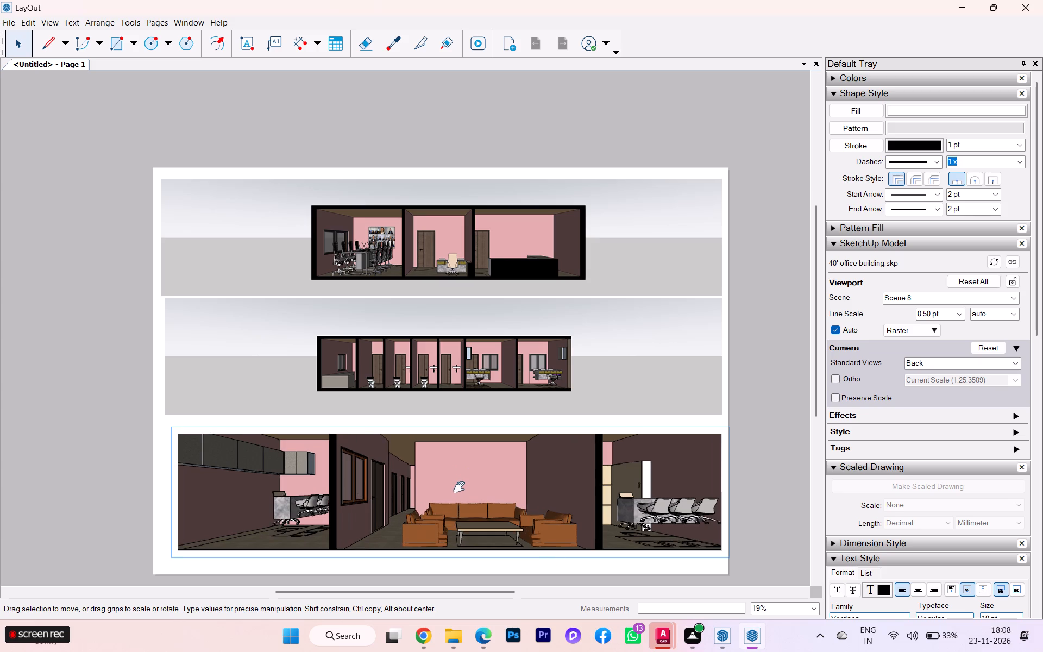
scroll(459, 490, "down", 1)
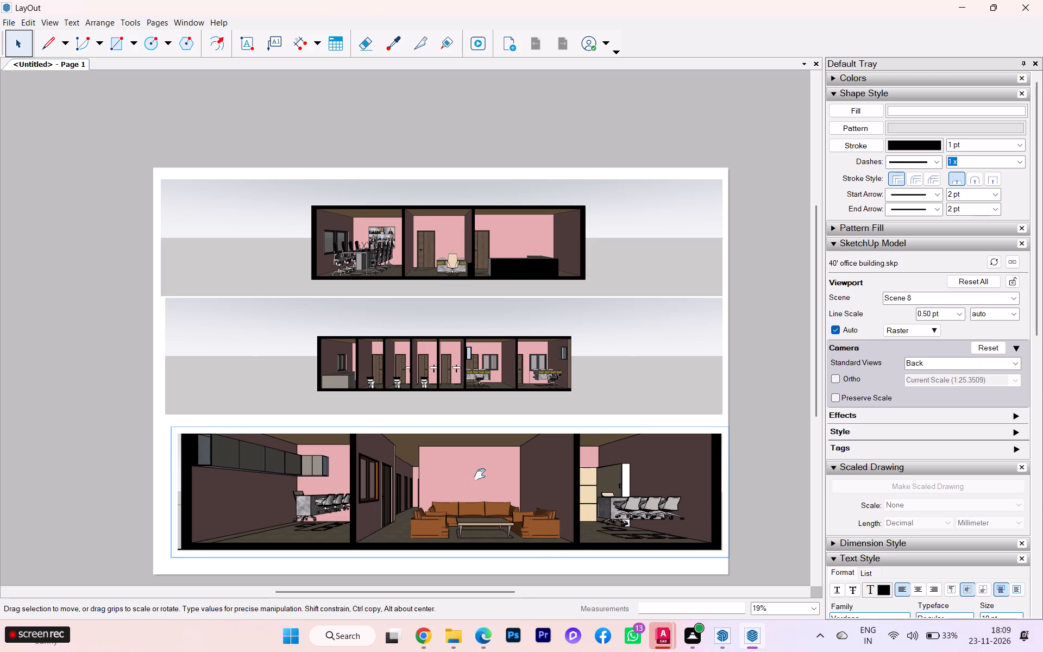
left_click(435, 379)
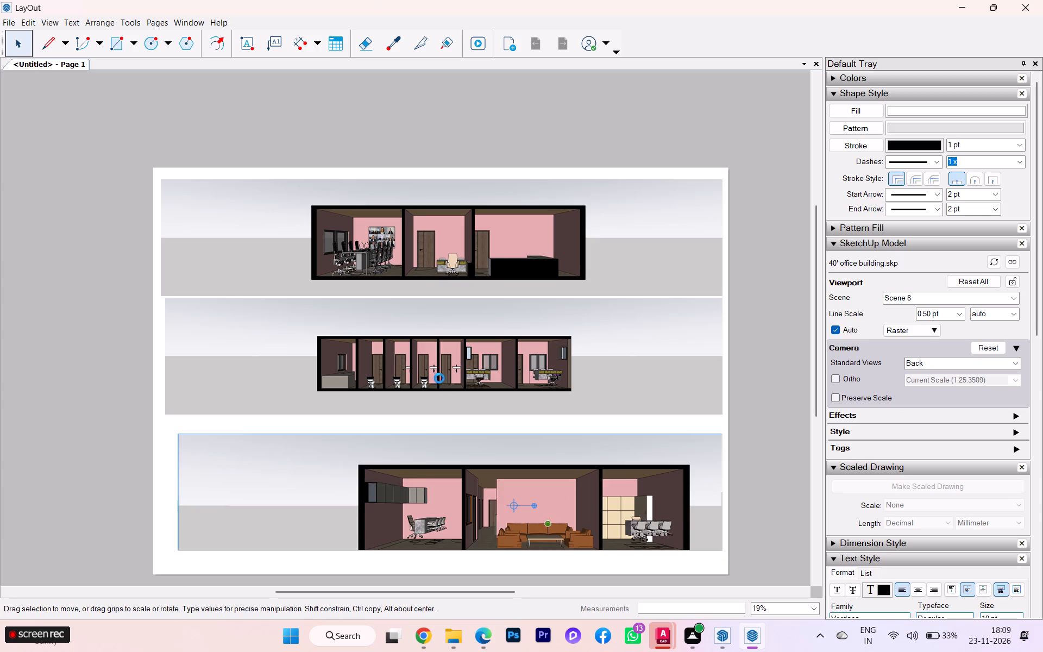
Stretch the bottom section viewport's lower edge down close to the sheet's bottom edge, about 1.1 times its height.
left_click(433, 486)
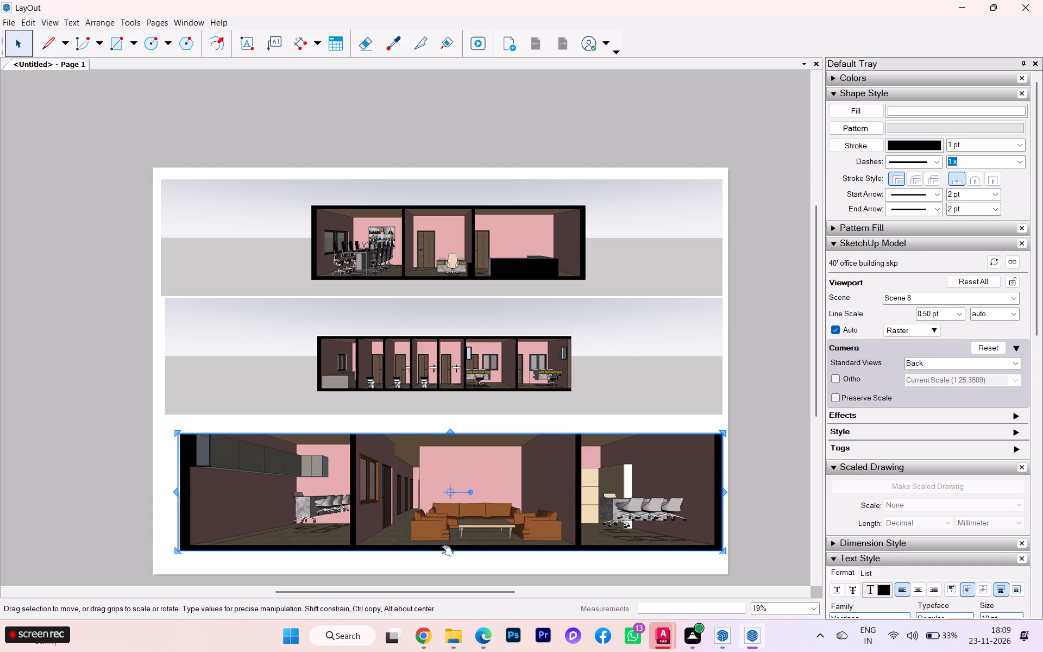
left_click_drag(449, 554, 452, 564)
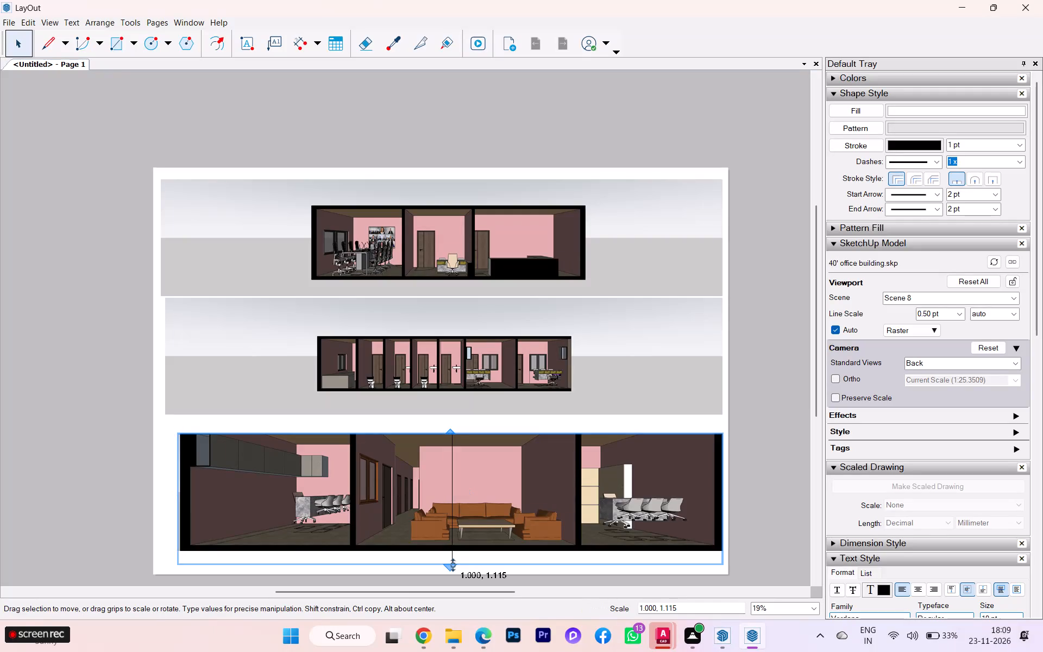
left_click_drag(452, 564, 452, 565)
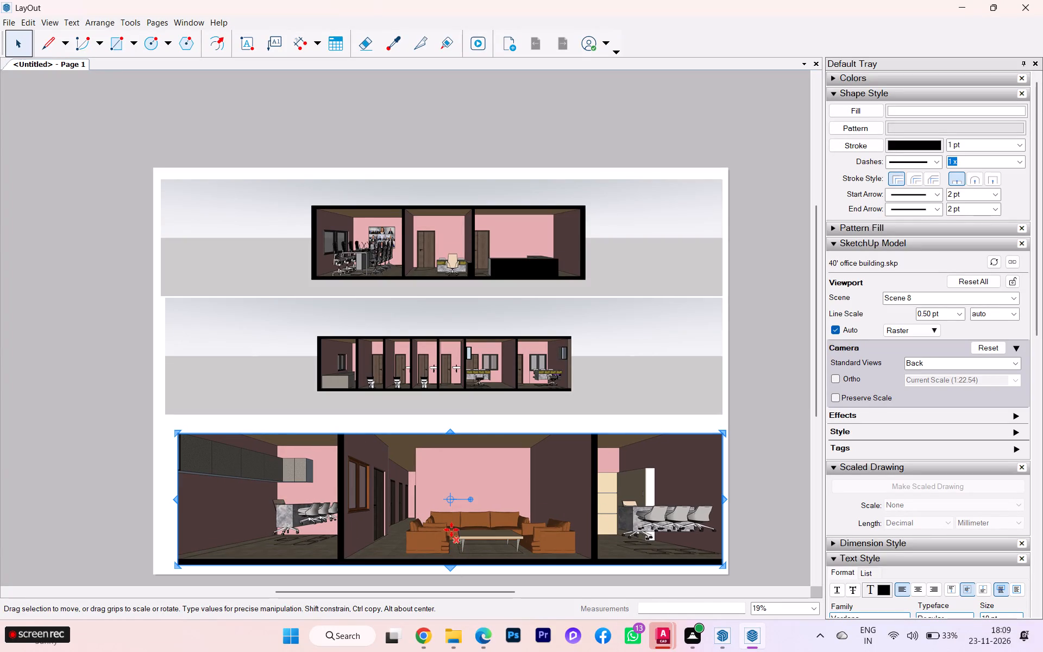
Reduce and recentre the Scene 8 section inside the bottom viewport so the whole building section fits within the frame.
double_click(449, 496)
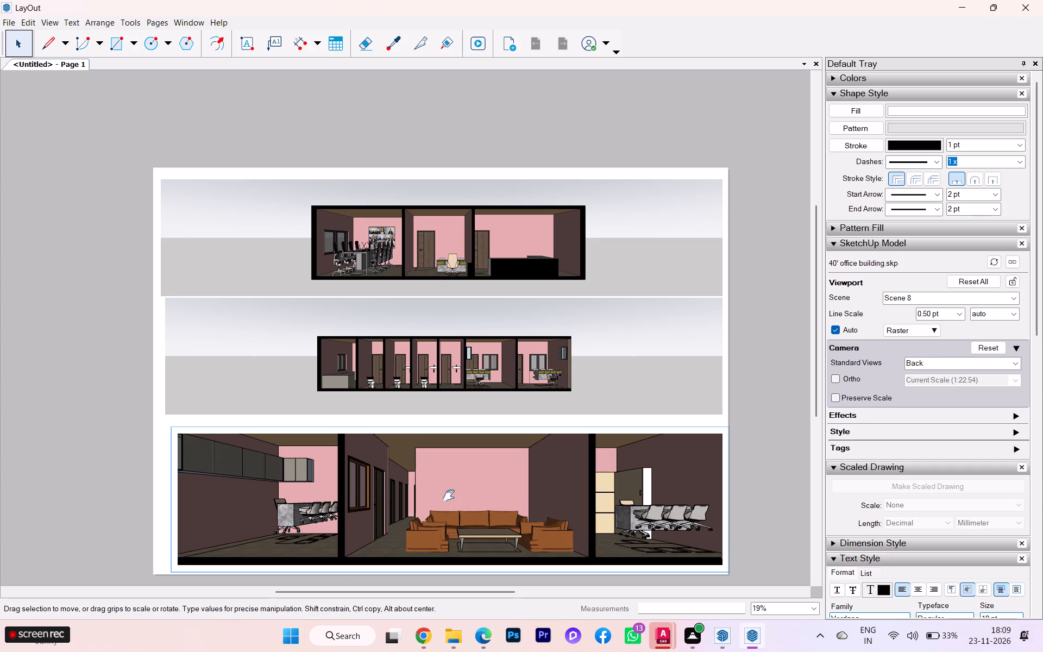
scroll(449, 496, "down", 1)
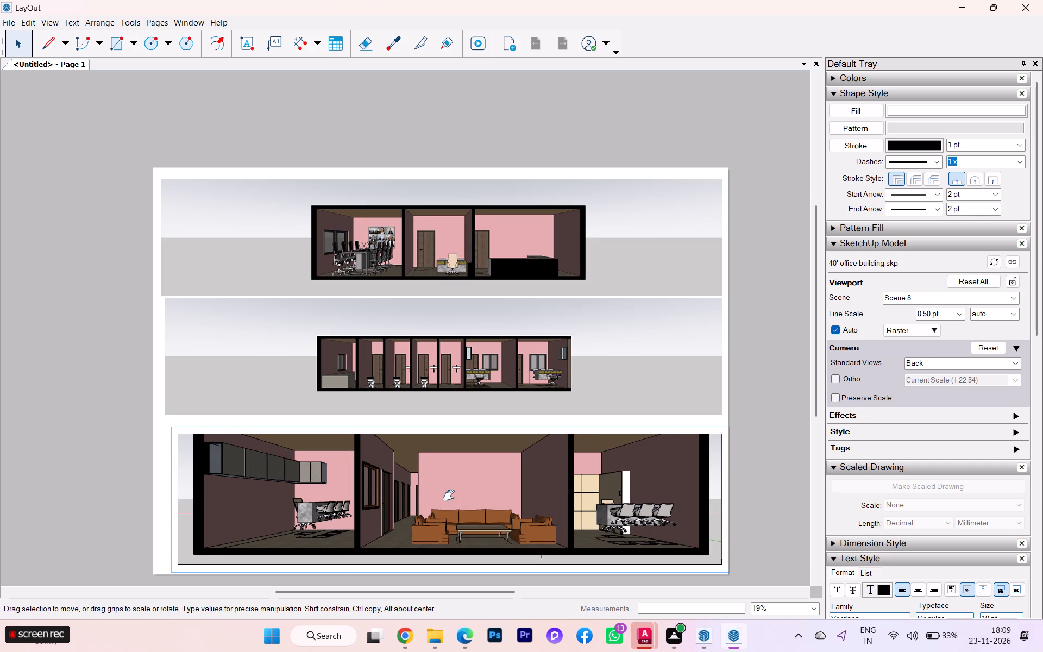
scroll(449, 496, "down", 1)
left_click_drag(449, 496, 451, 513)
left_click_drag(448, 506, 447, 501)
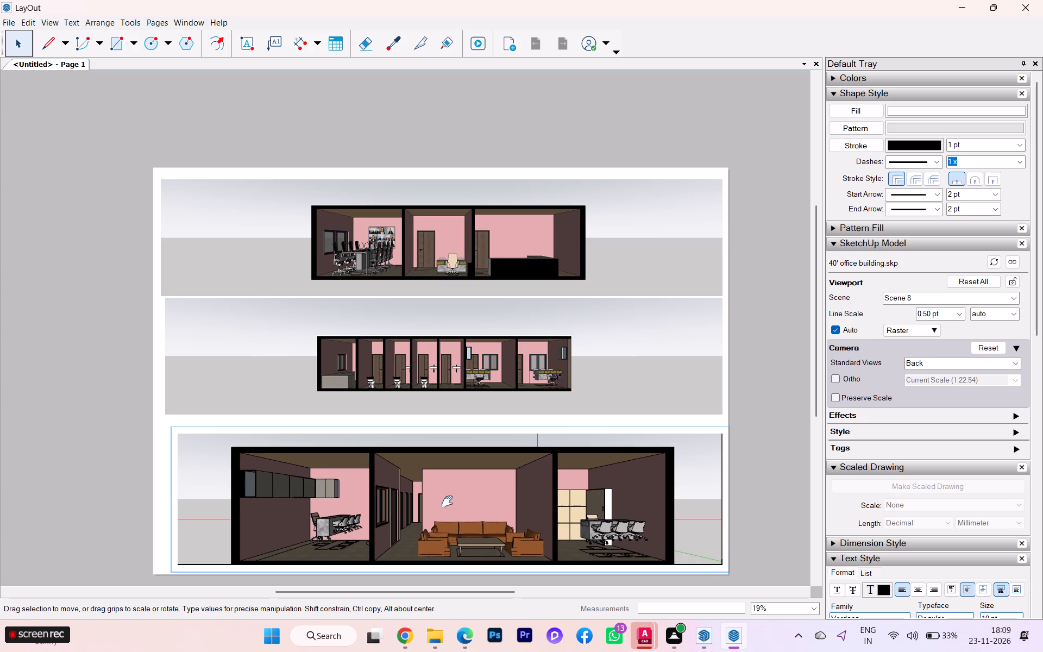
left_click_drag(447, 501, 447, 495)
scroll(447, 495, "up", 1)
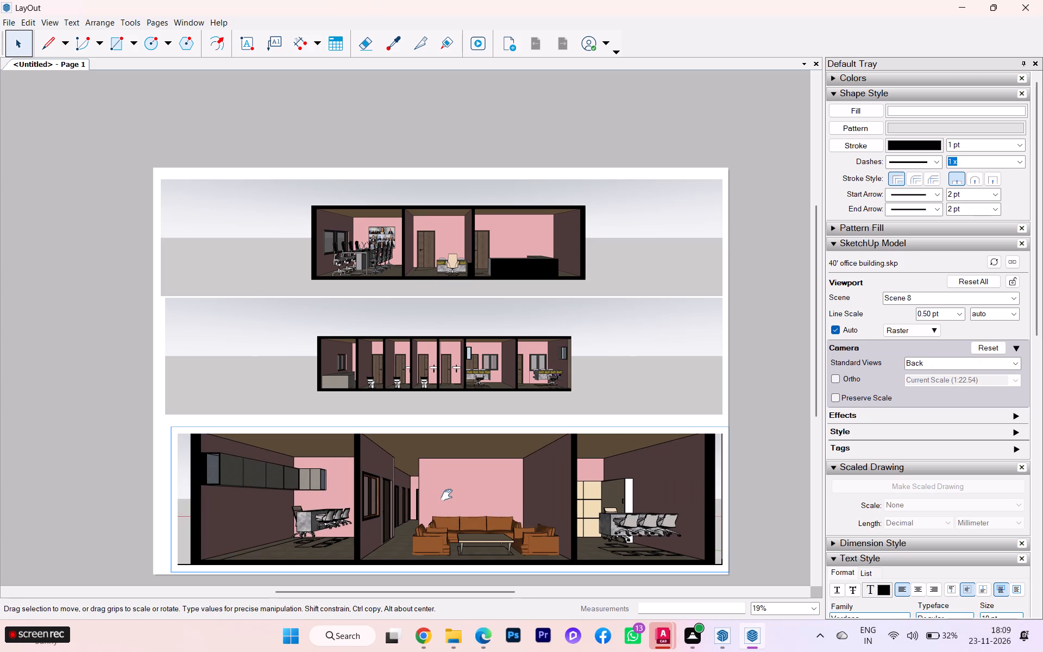
scroll(447, 495, "down", 1)
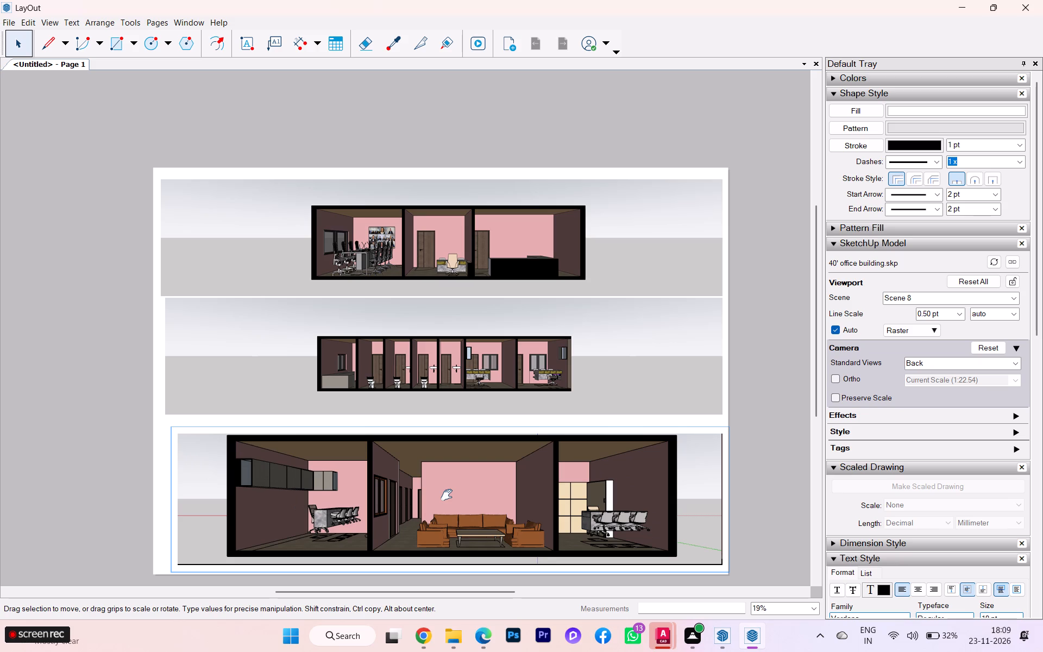
left_click(458, 487)
left_click(719, 473)
left_click(696, 481)
left_click(502, 380)
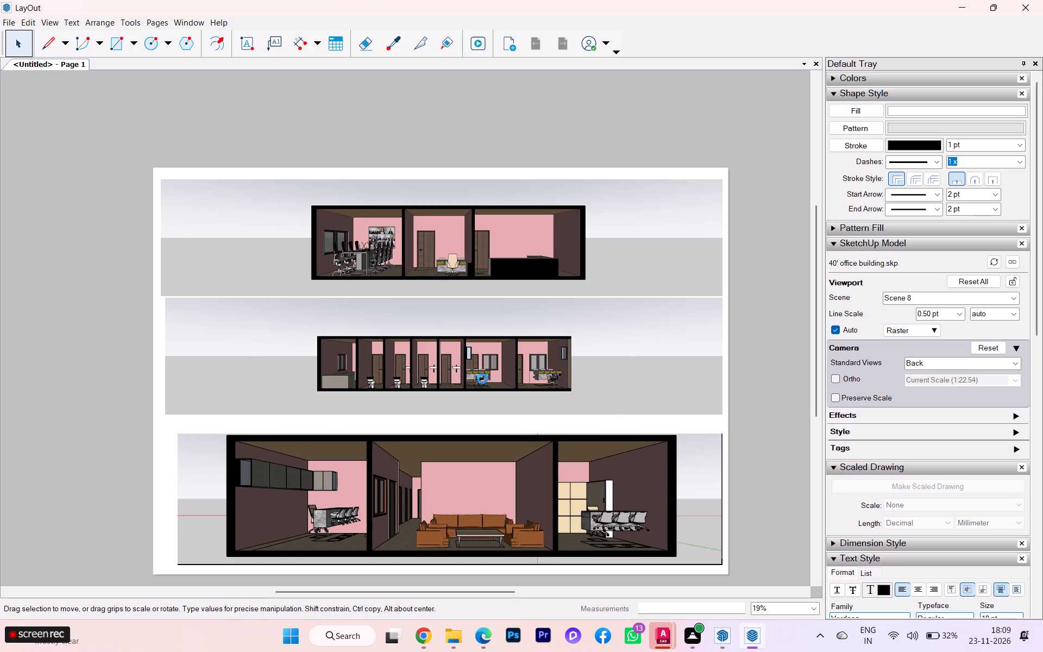
Close the bottom viewport's model view, open the middle one's, and enlarge the Scene 9 section to about two-thirds of the viewport width.
left_click(458, 371)
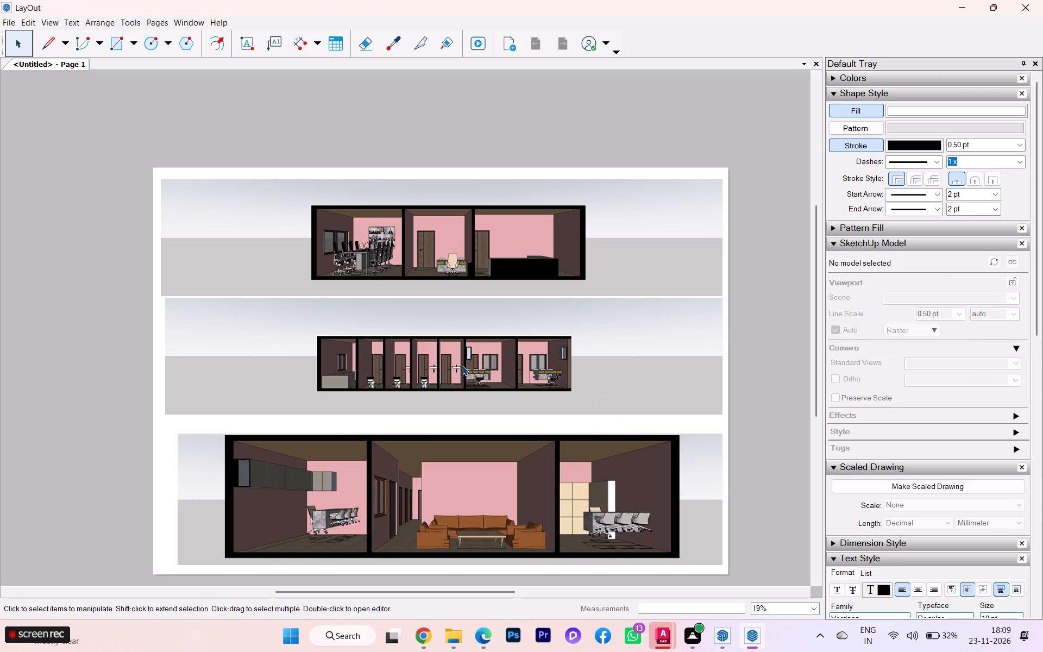
double_click(457, 355)
left_click(500, 381)
left_click_drag(494, 393, 490, 401)
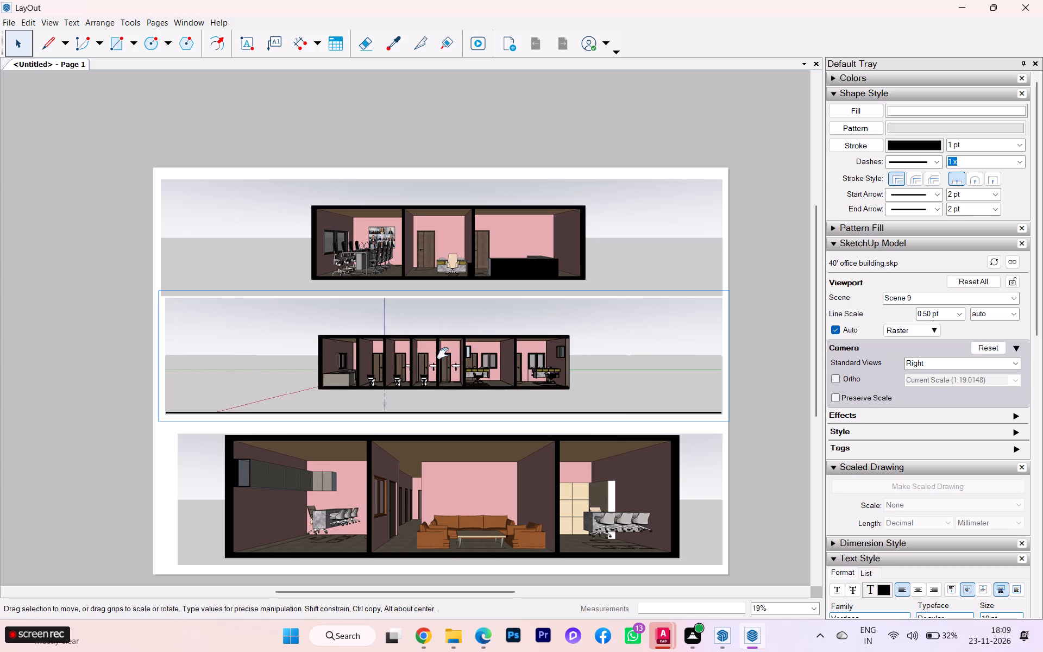
scroll(442, 355, "up", 3)
scroll(459, 336, "down", 2)
scroll(451, 392, "up", 2)
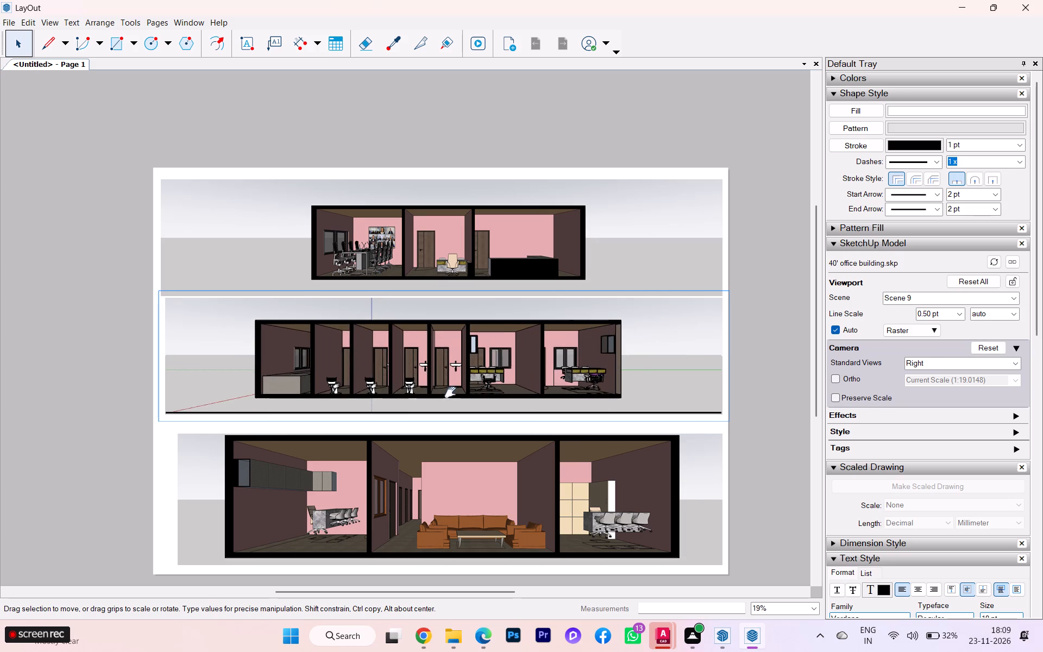
scroll(450, 393, "up", 2)
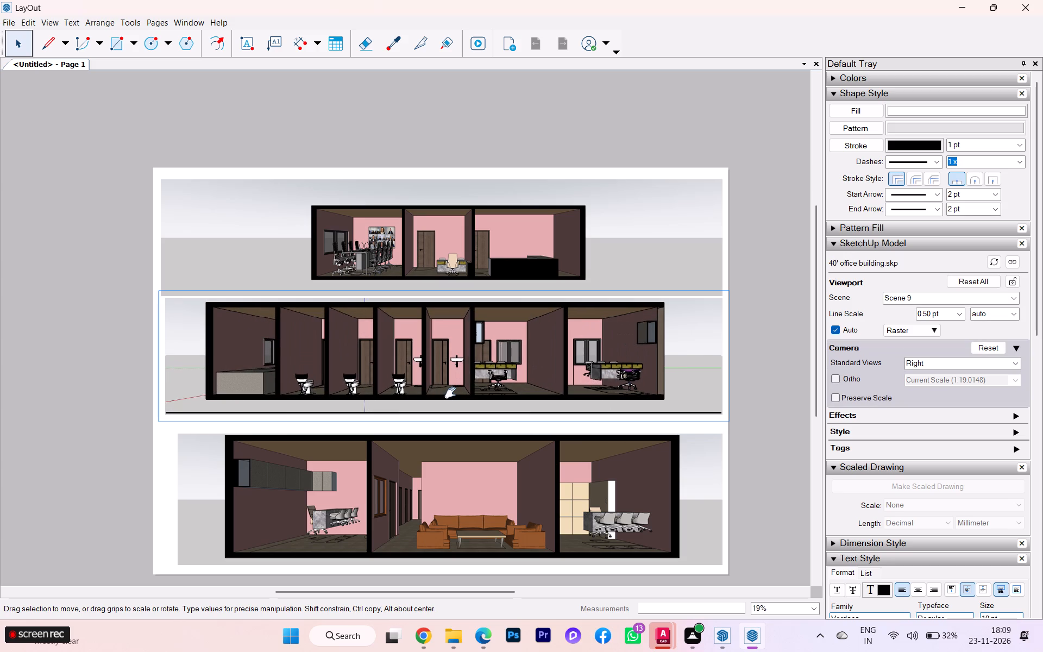
scroll(450, 393, "down", 2)
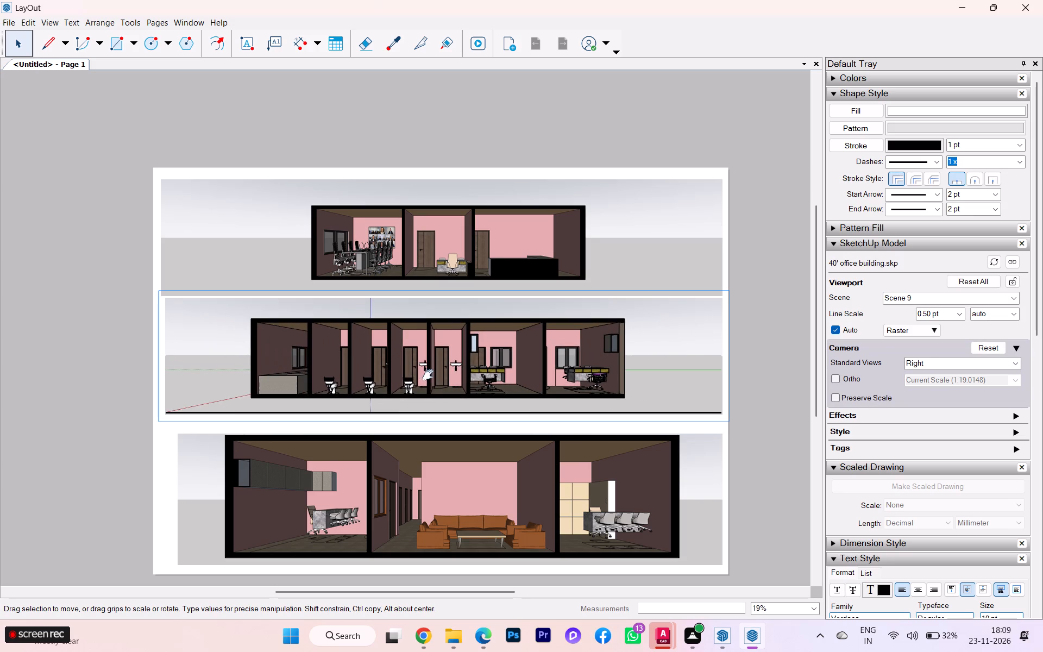
Recentre and further enlarge the Scene 9 section so the whole building fills about 90% of the middle viewport's width.
left_click_drag(428, 375, 451, 376)
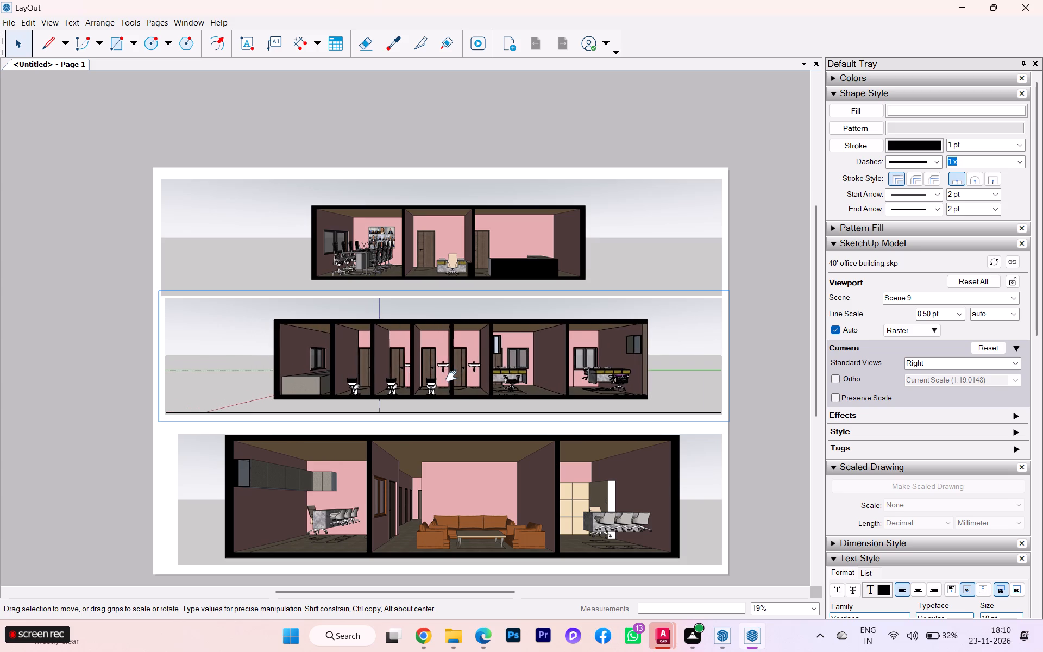
left_click_drag(451, 376, 472, 376)
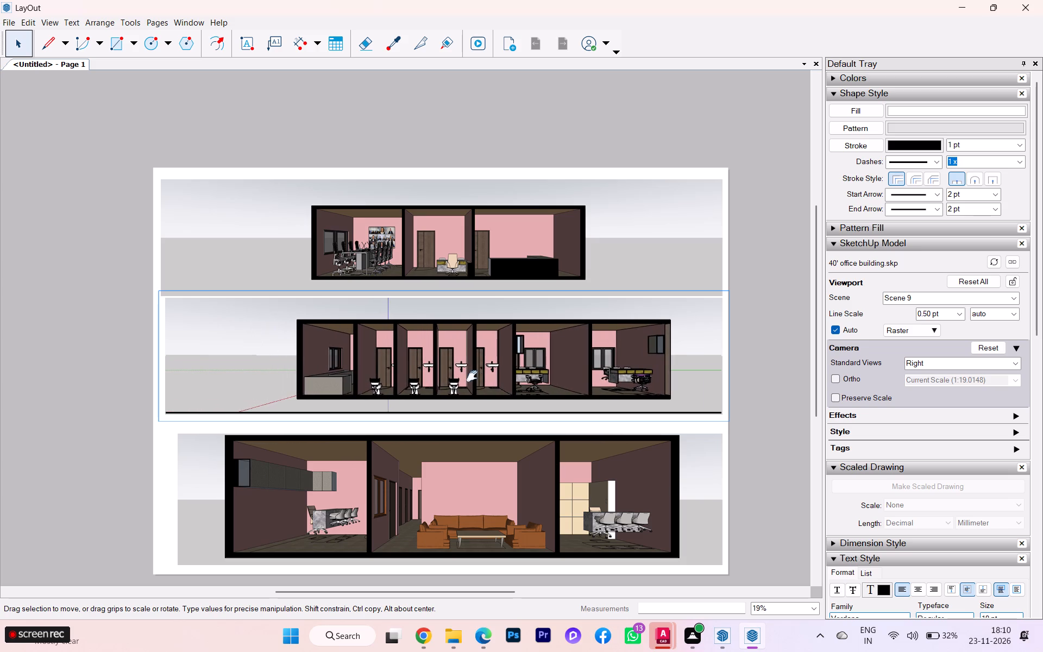
scroll(479, 377, "up", 2)
scroll(364, 379, "up", 1)
scroll(345, 382, "down", 2)
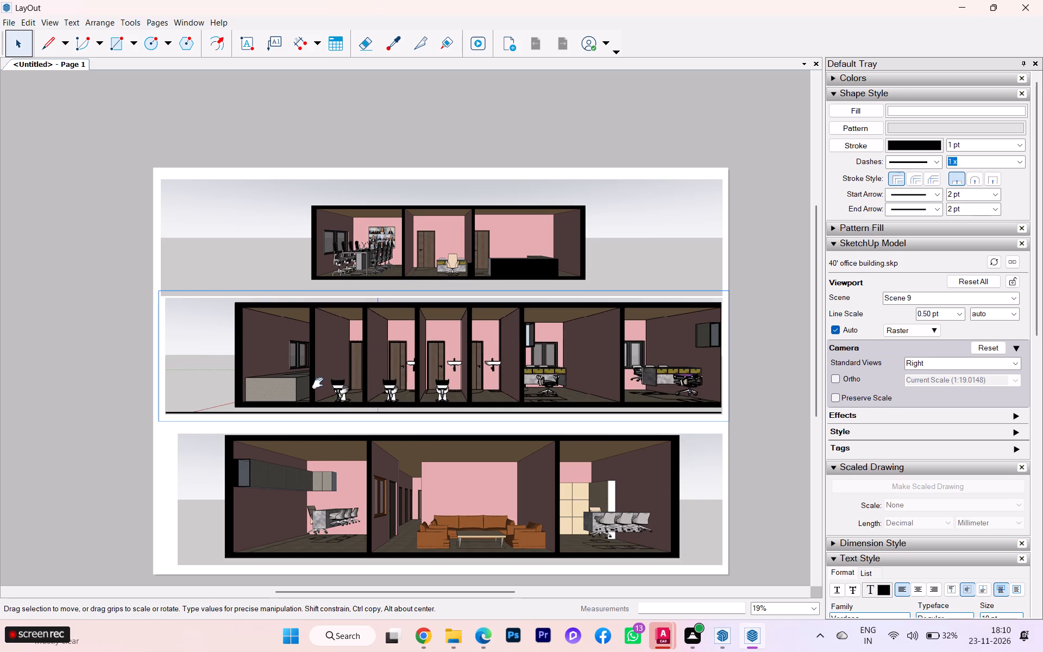
scroll(310, 383, "down", 4)
scroll(483, 382, "up", 3)
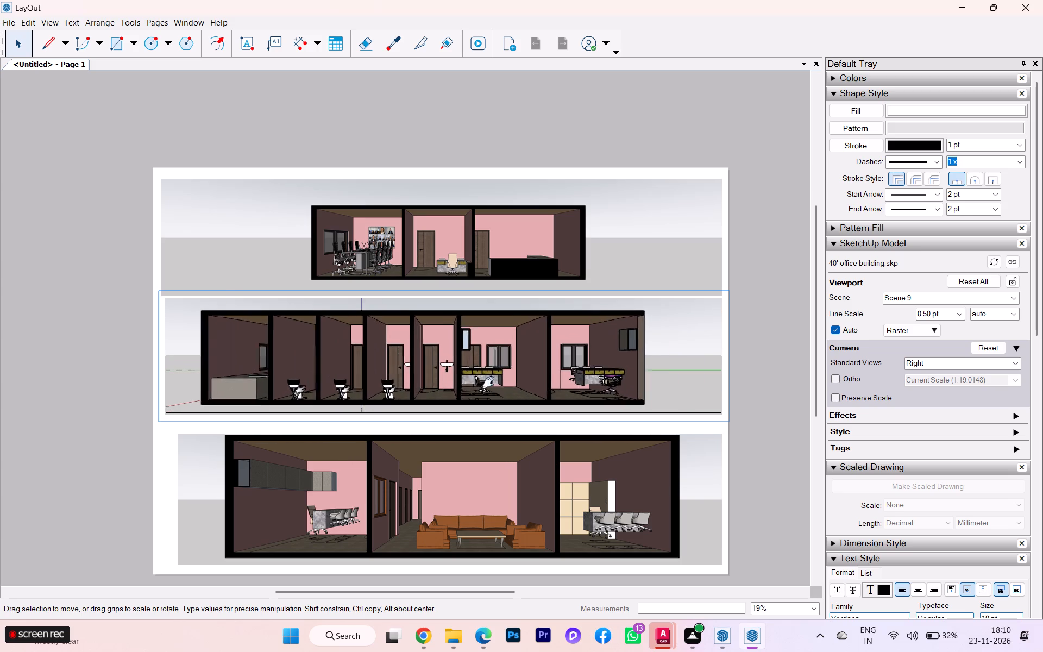
scroll(543, 385, "down", 2)
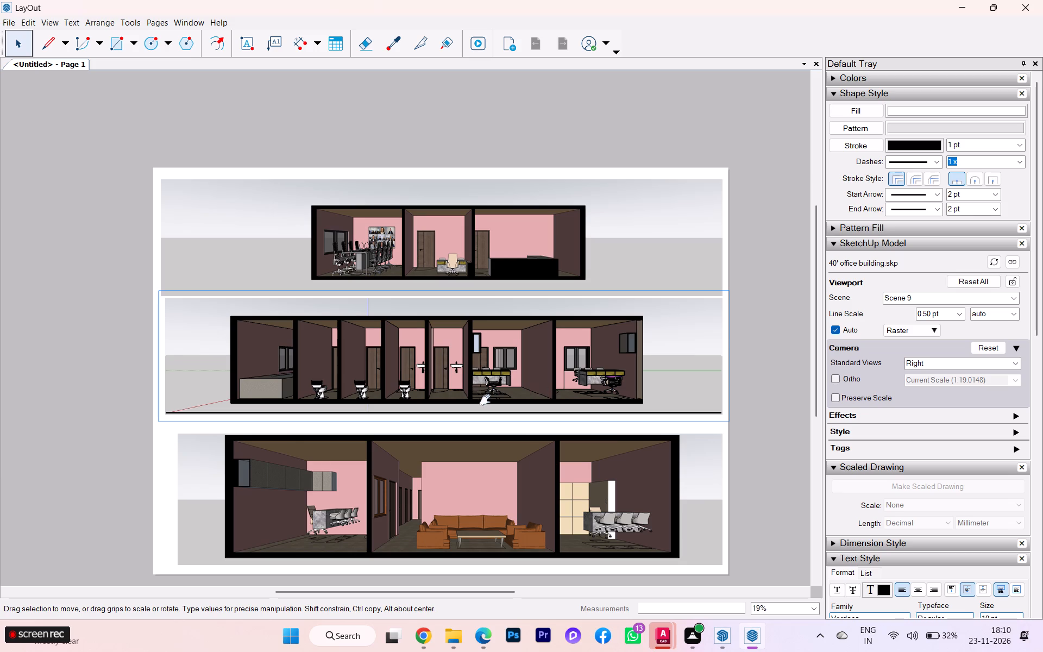
scroll(449, 392, "up", 1)
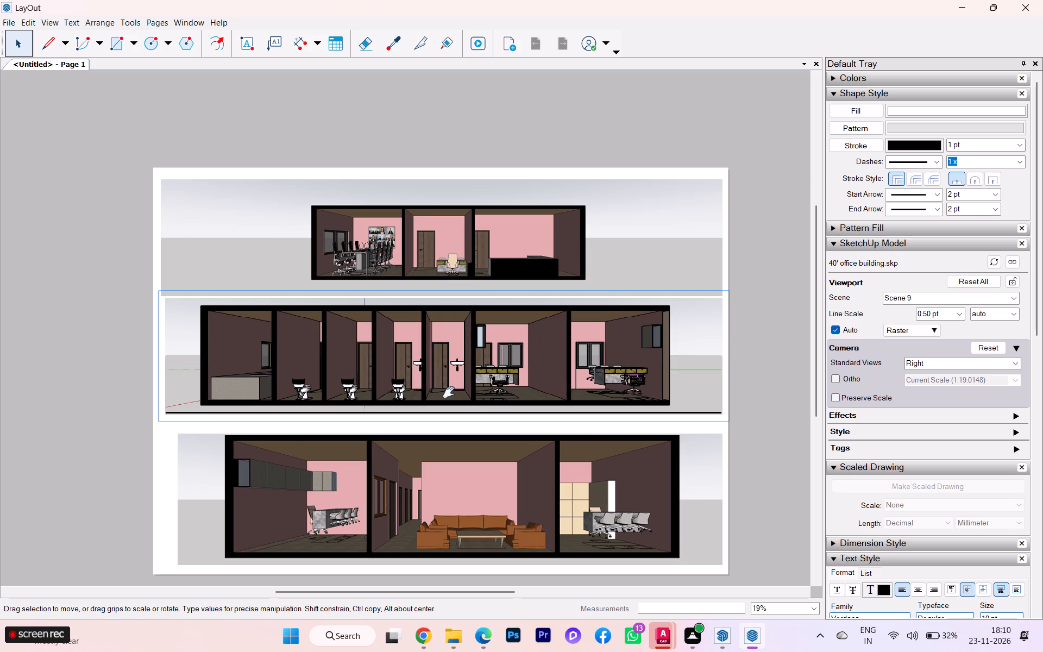
scroll(649, 388, "down", 1)
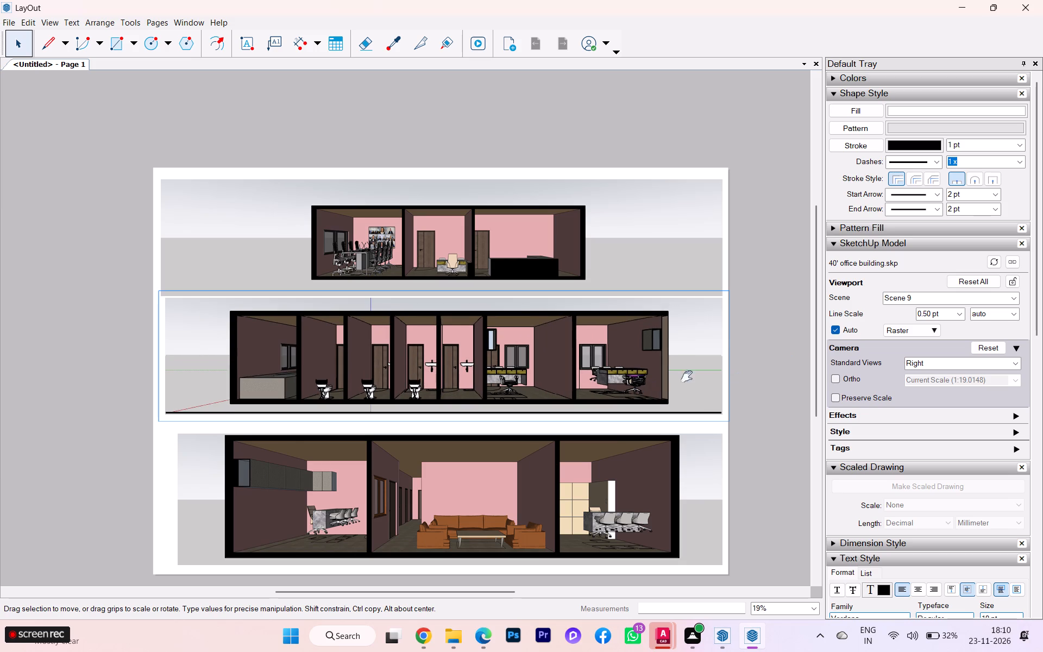
scroll(539, 380, "up", 1)
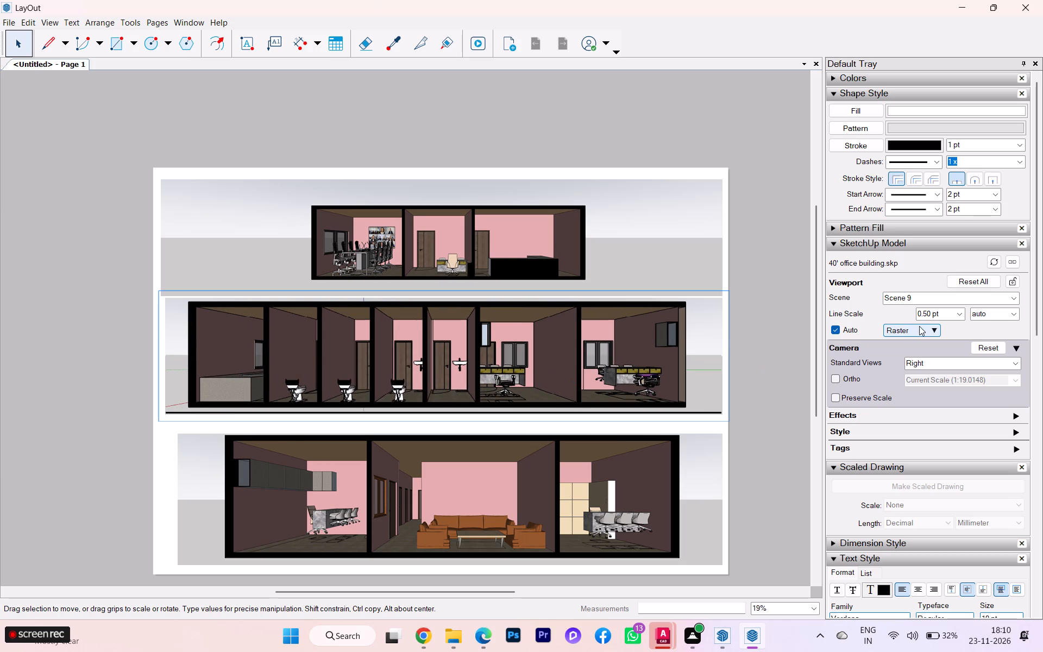
Switch the middle Scene 9 viewport's rendering from Raster to Vector and leave its model view.
left_click(914, 329)
left_click(916, 348)
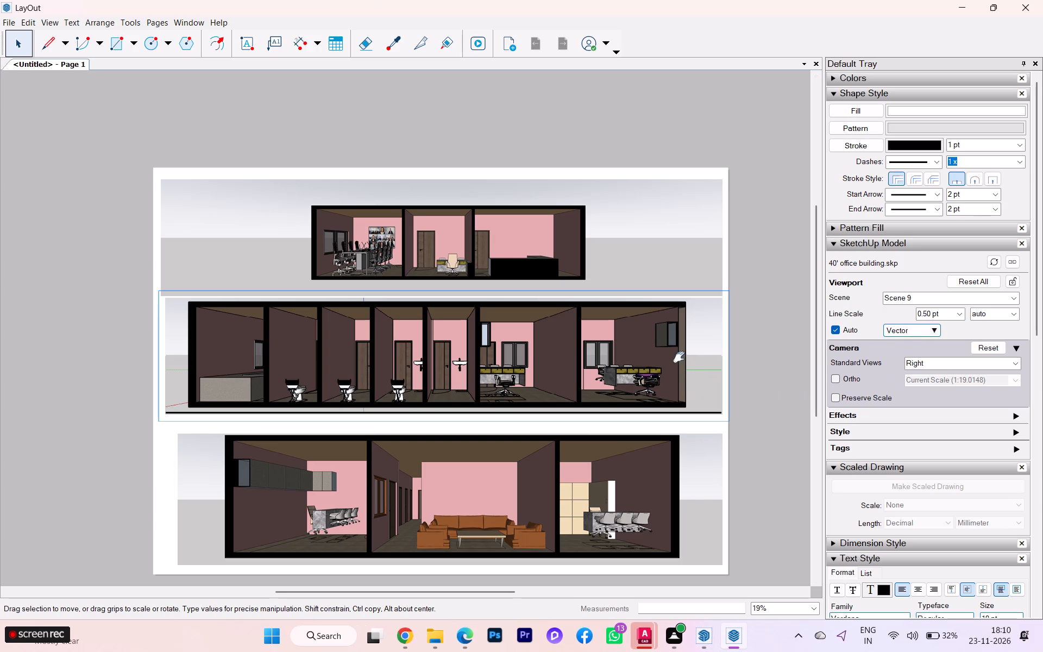
left_click(594, 478)
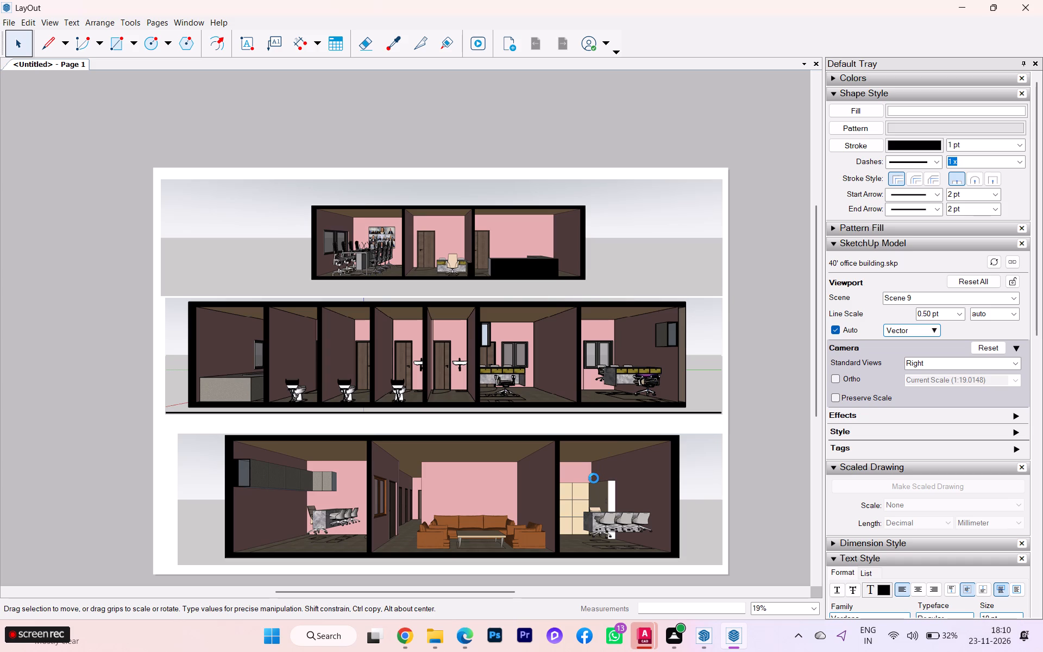
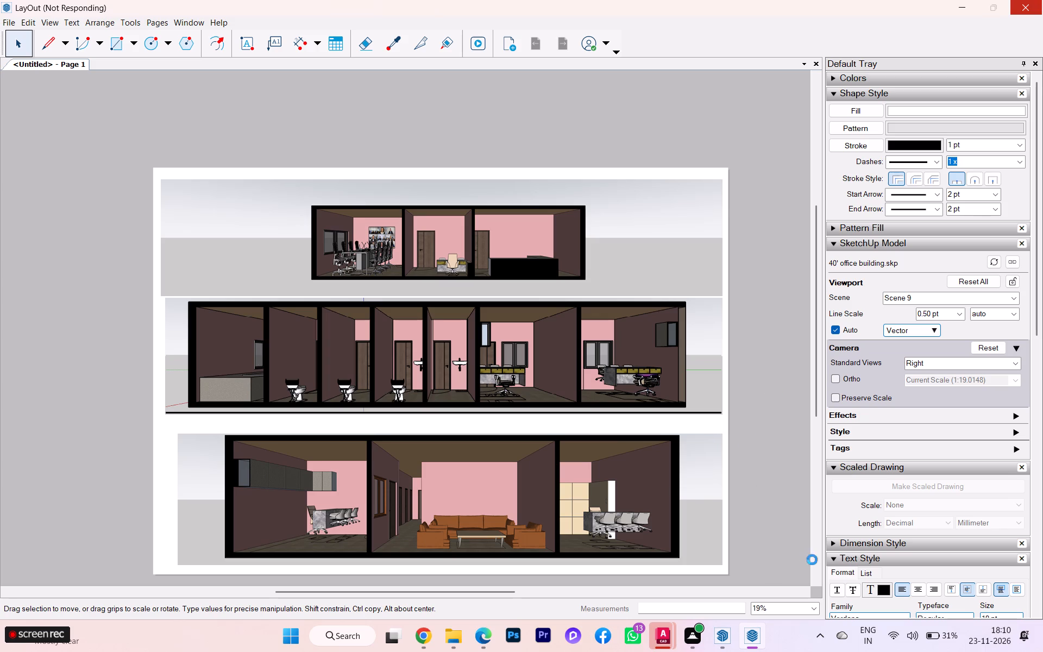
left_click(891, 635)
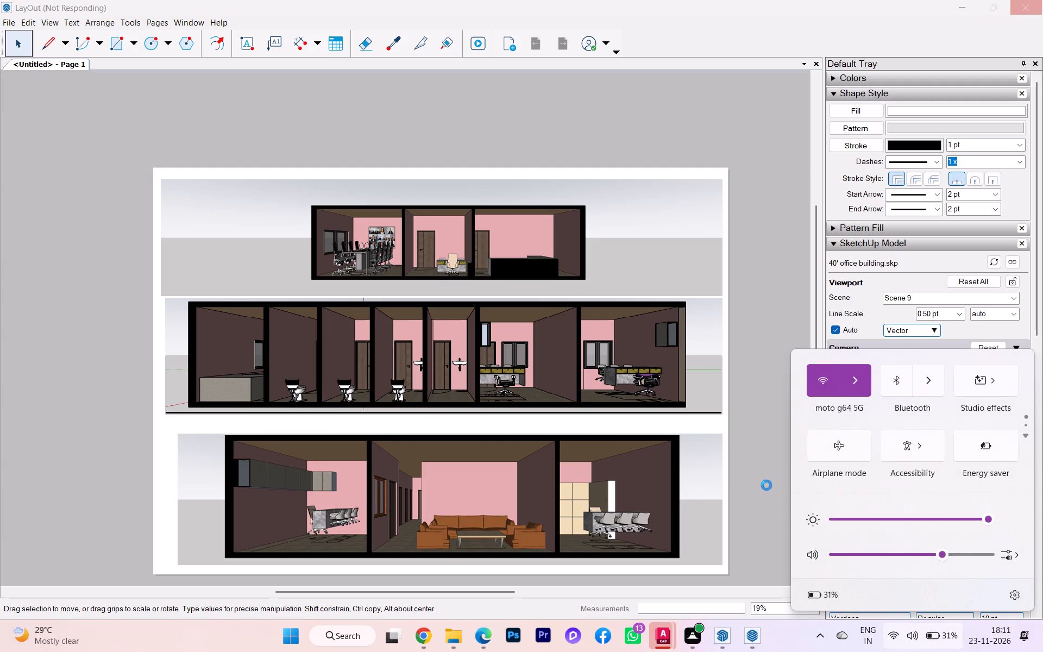
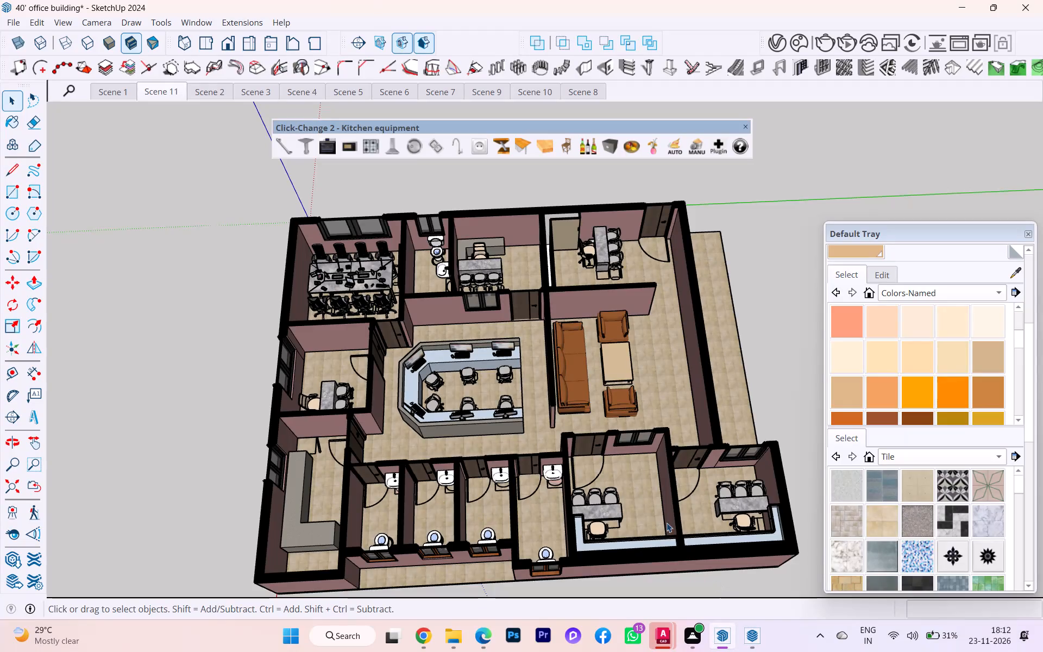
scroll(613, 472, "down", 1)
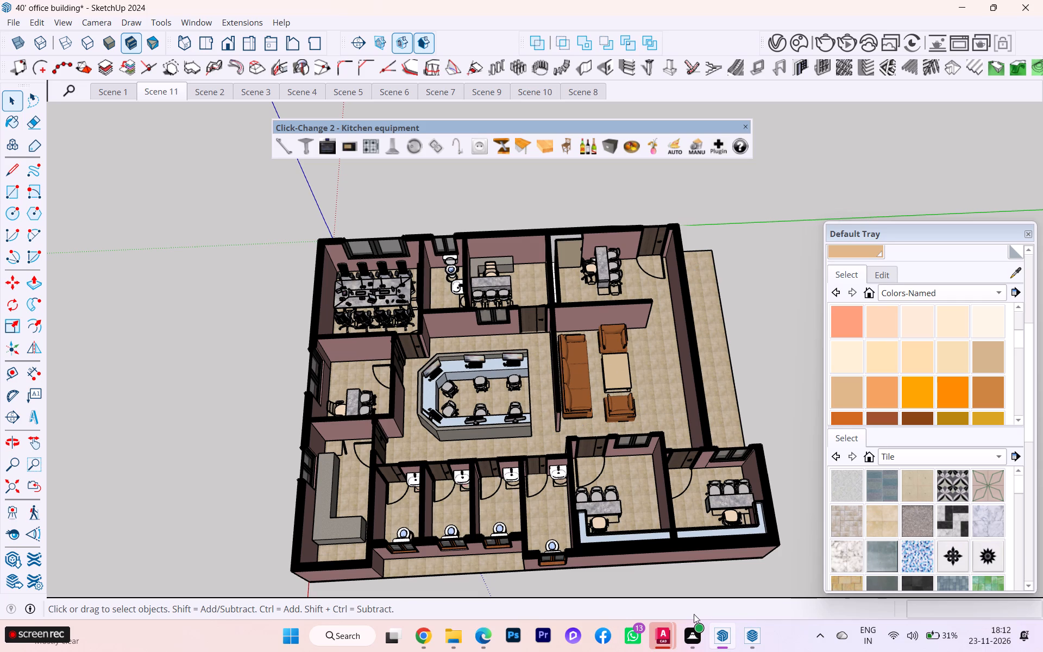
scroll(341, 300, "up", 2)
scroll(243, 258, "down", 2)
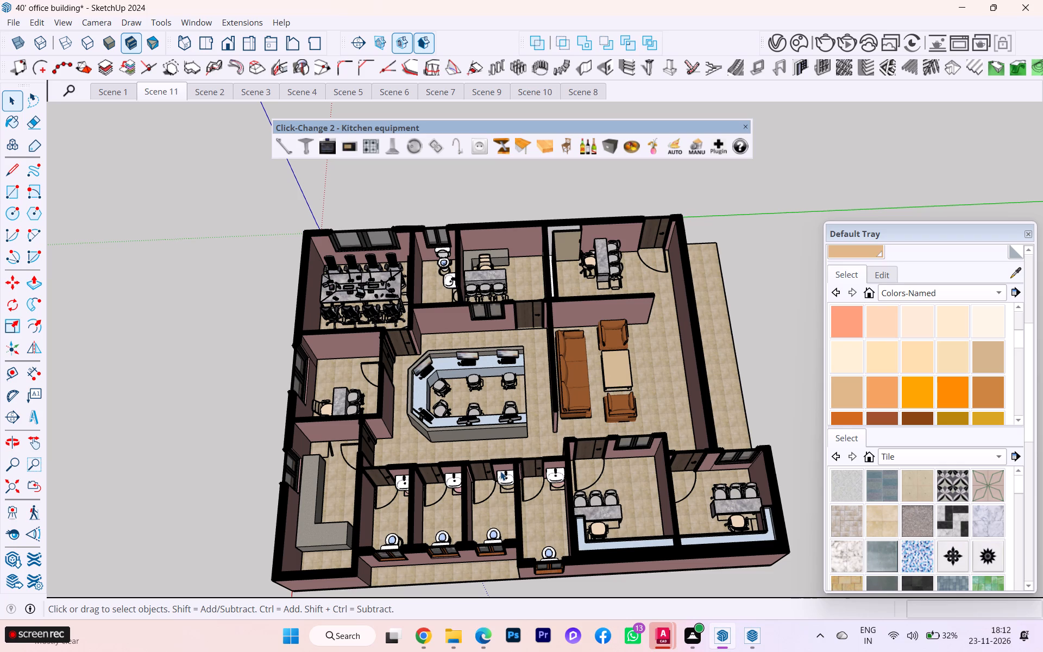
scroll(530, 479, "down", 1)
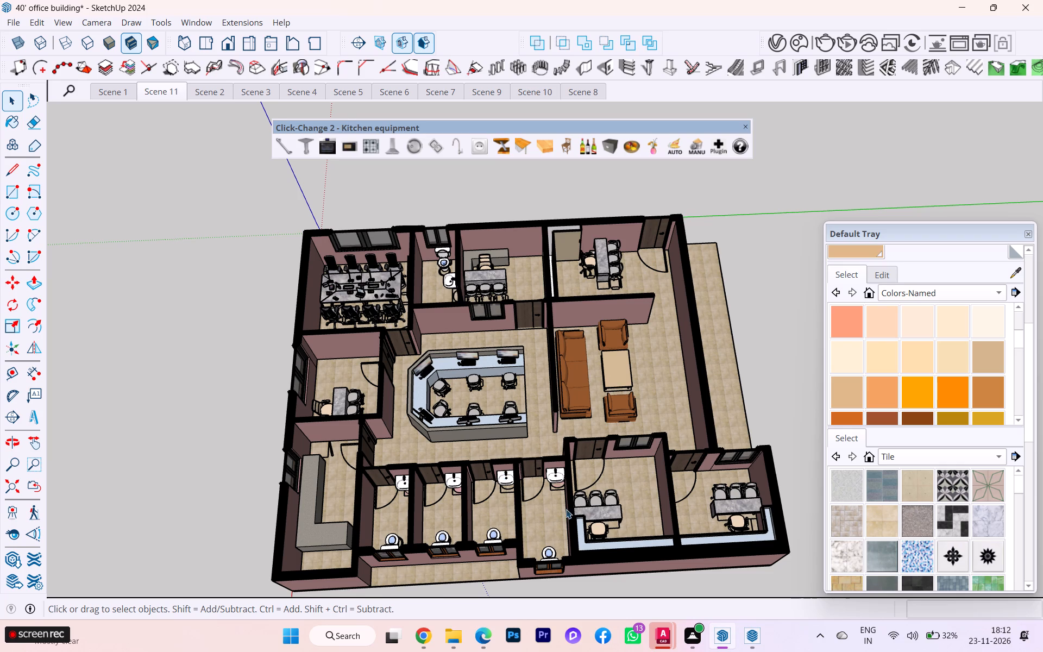
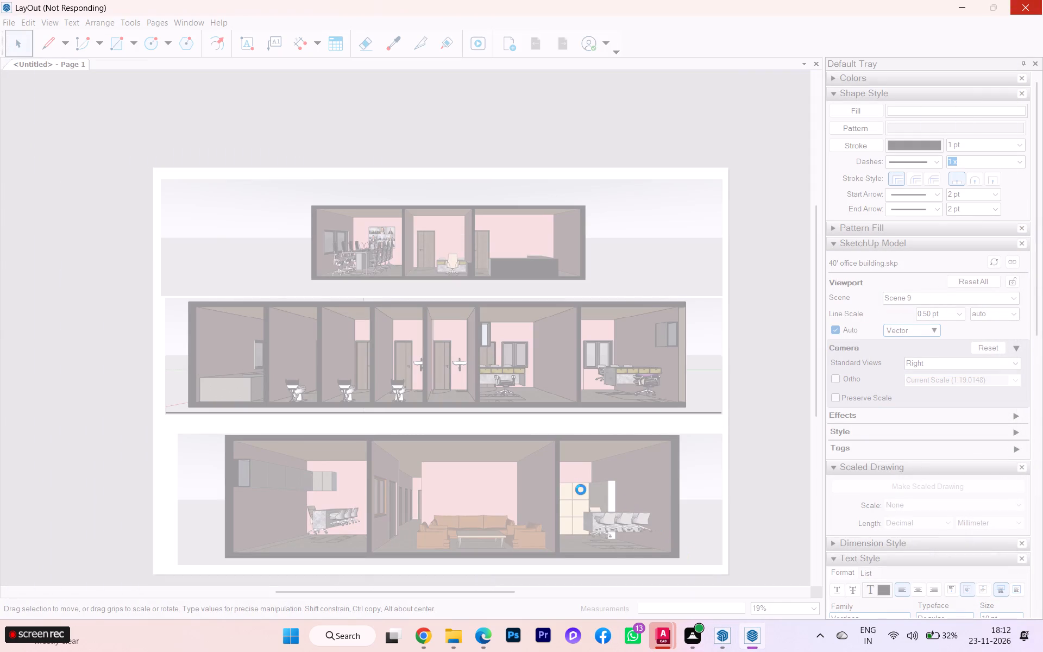
Switch to the office building model in SketchUp and review Scenes 2 to 6, checking the section planes in Scene 3.
left_click(719, 633)
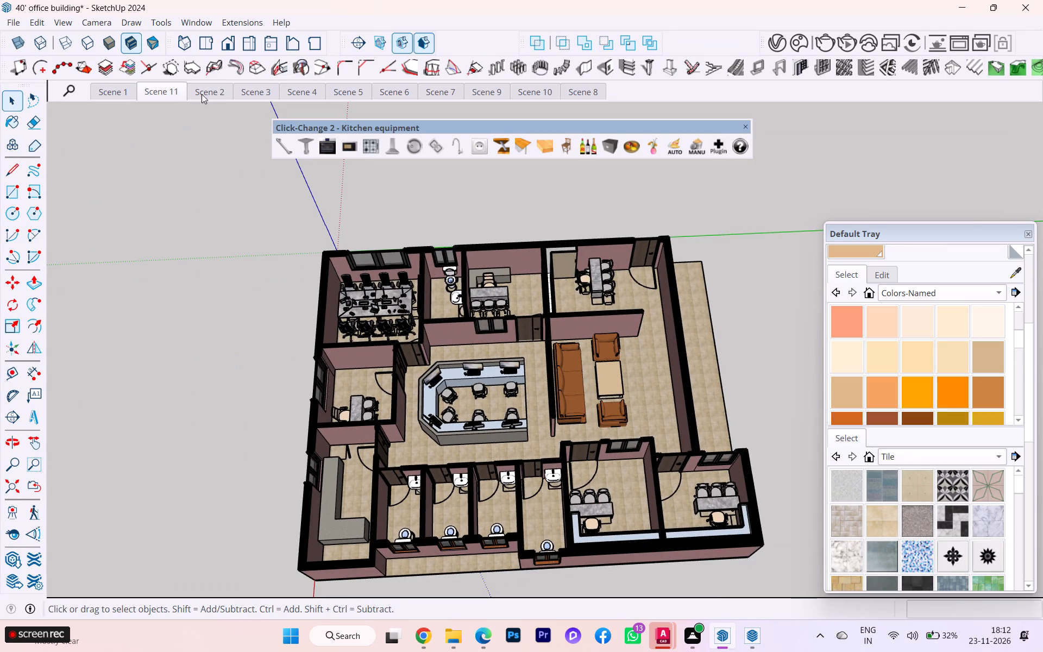
left_click(212, 88)
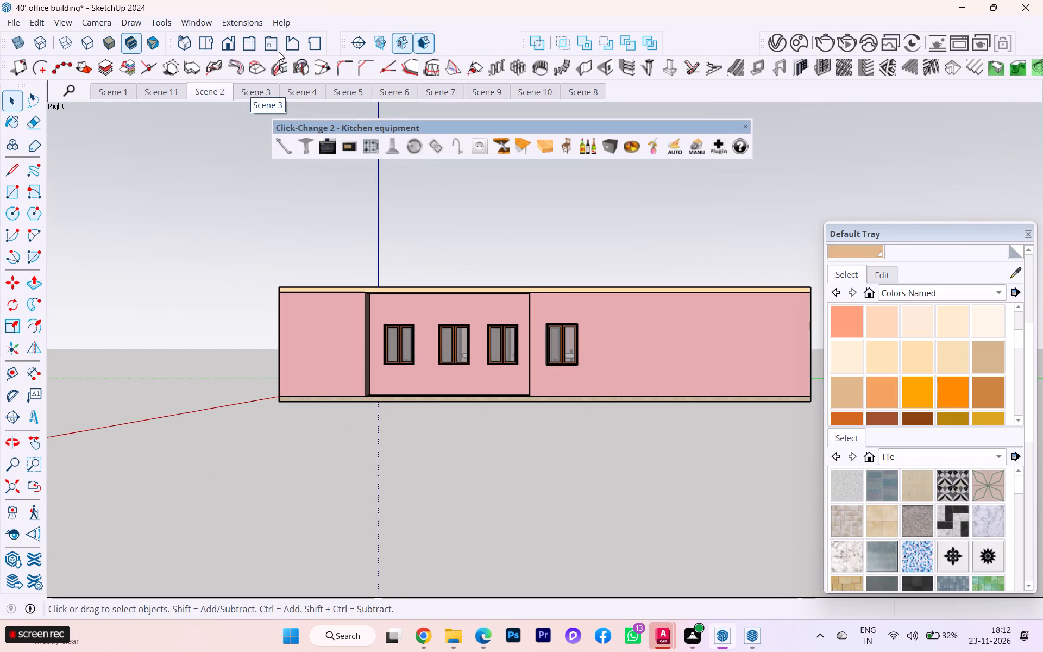
left_click(256, 92)
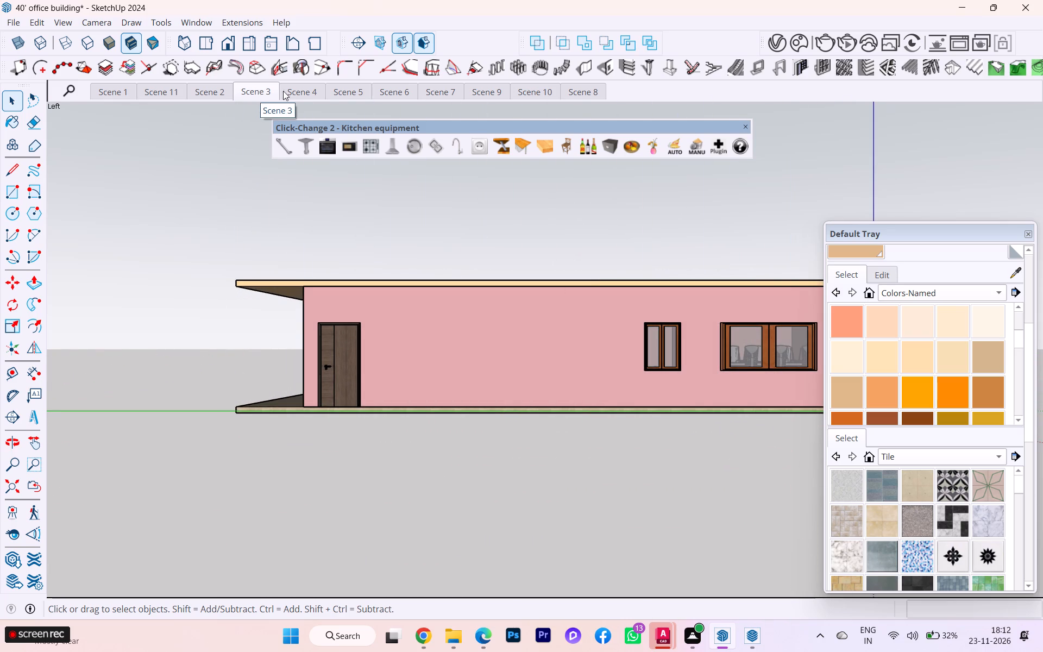
left_click(382, 42)
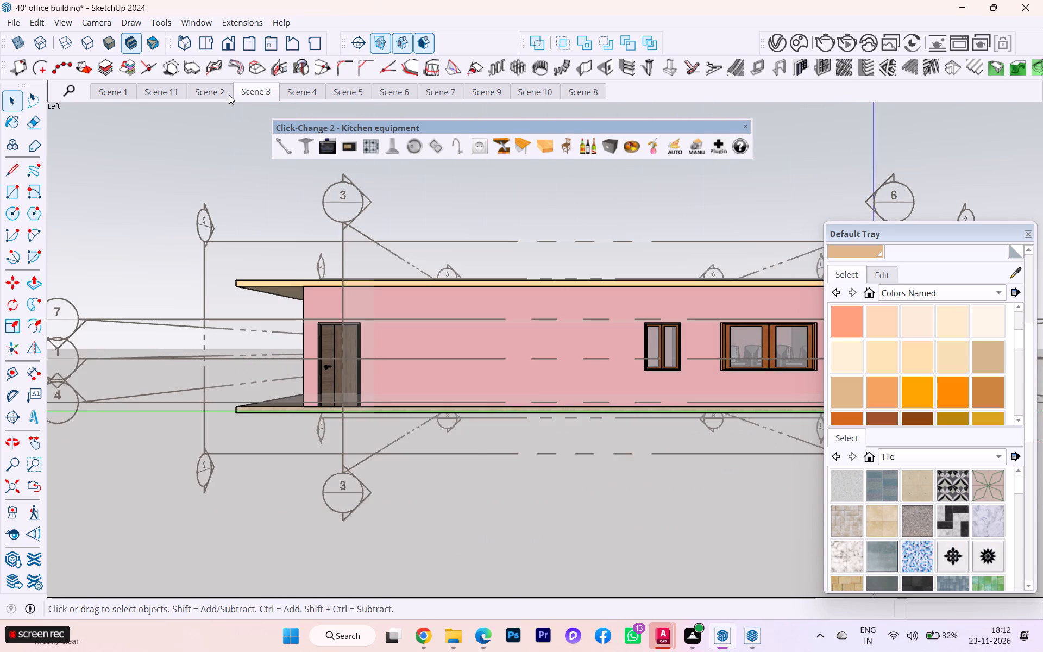
left_click(213, 93)
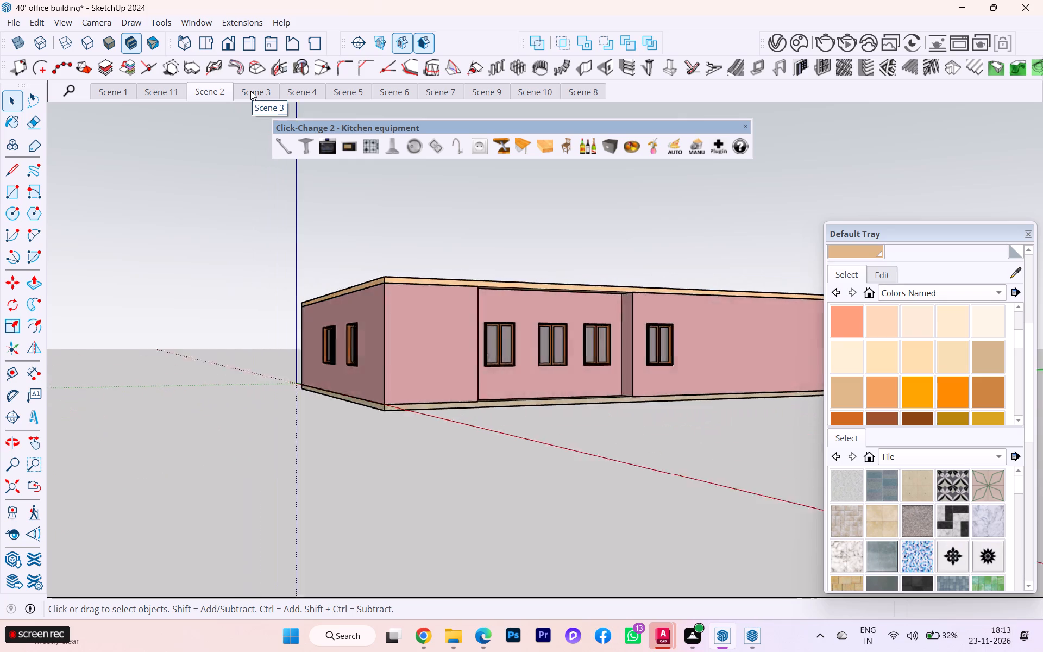
left_click(279, 86)
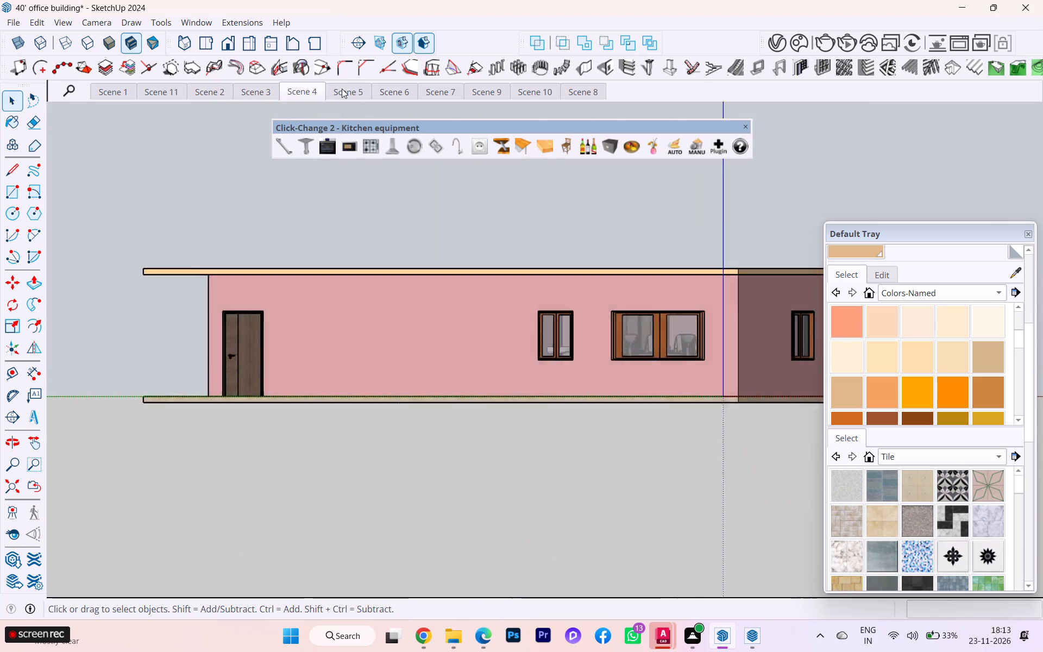
left_click(342, 89)
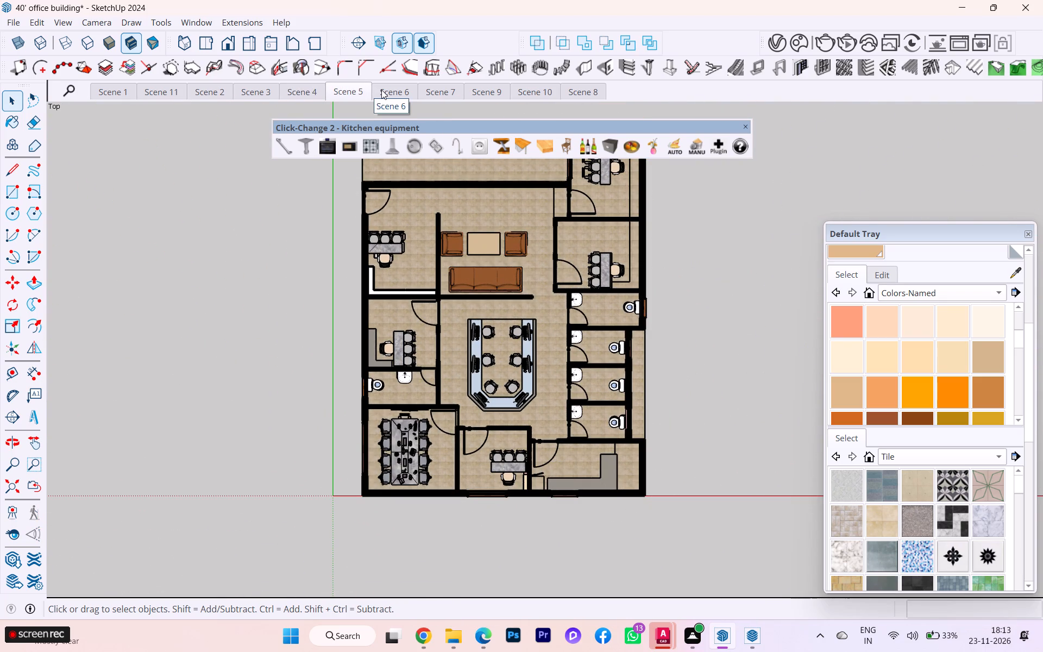
left_click(381, 90)
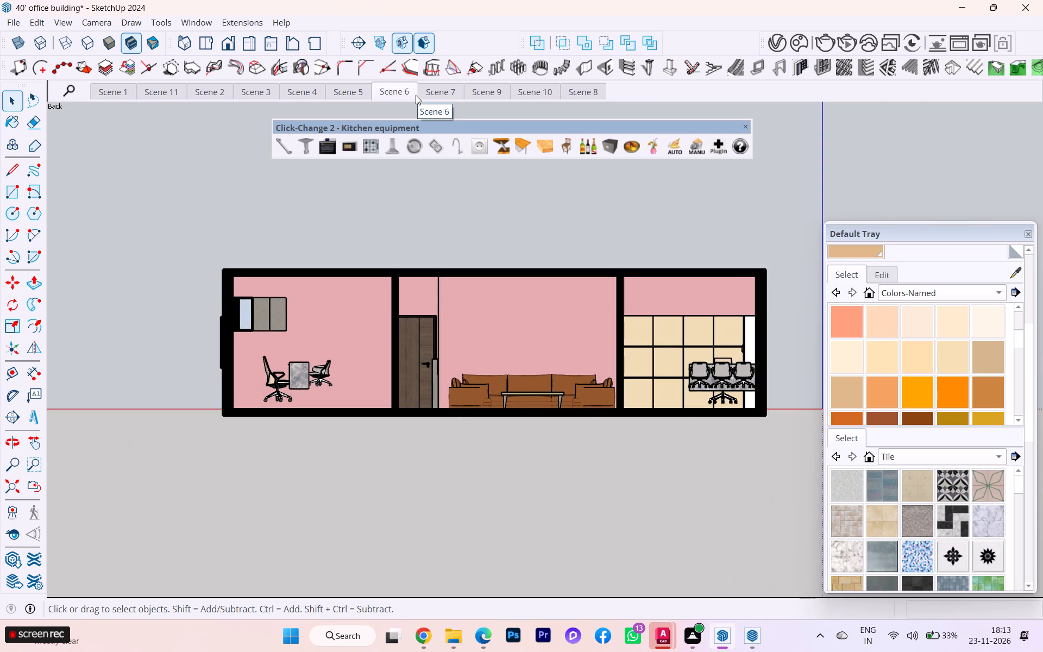
Update Scene 6 with the current view of the lounge section.
right_click(400, 92)
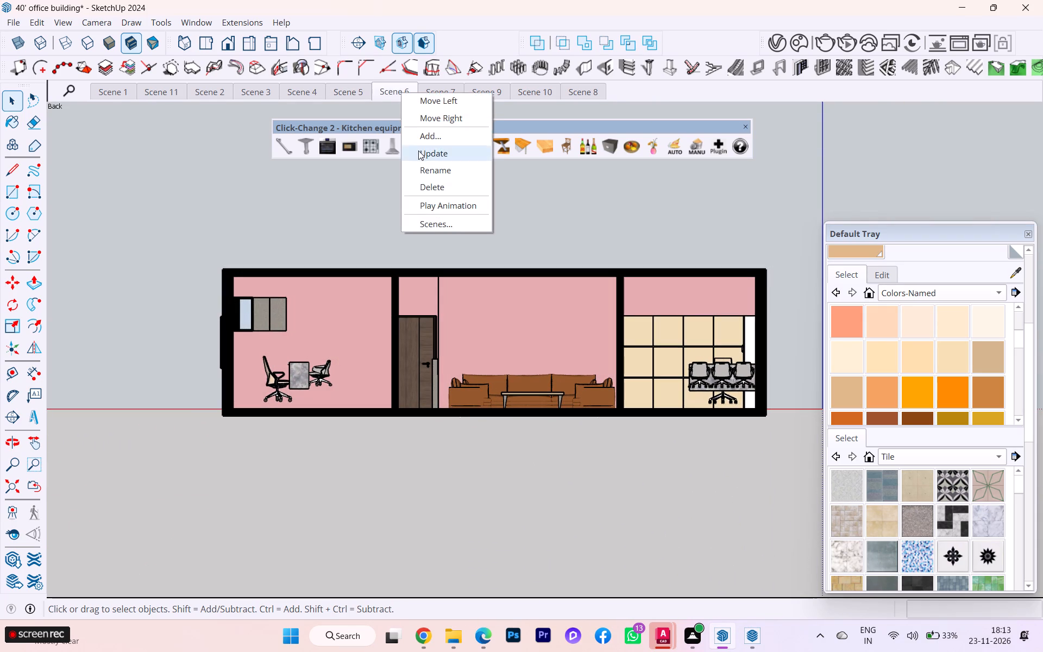
left_click(418, 151)
In Scene 7, turn off Profiles in the edge settings of the Architectural Design Style.
left_click(437, 92)
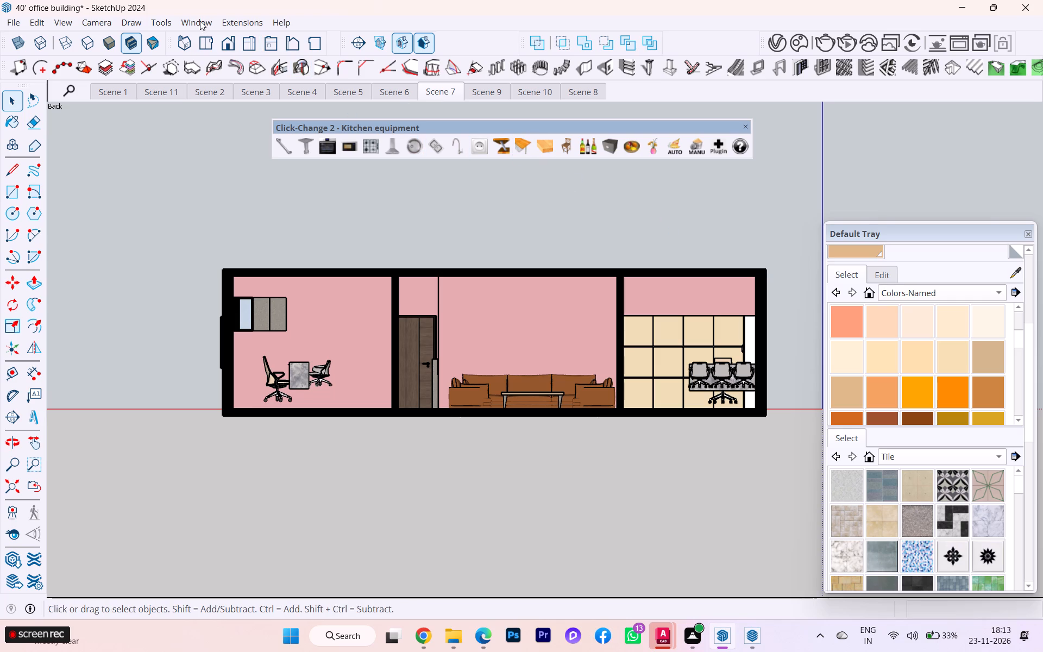
scroll(984, 296, "up", 3)
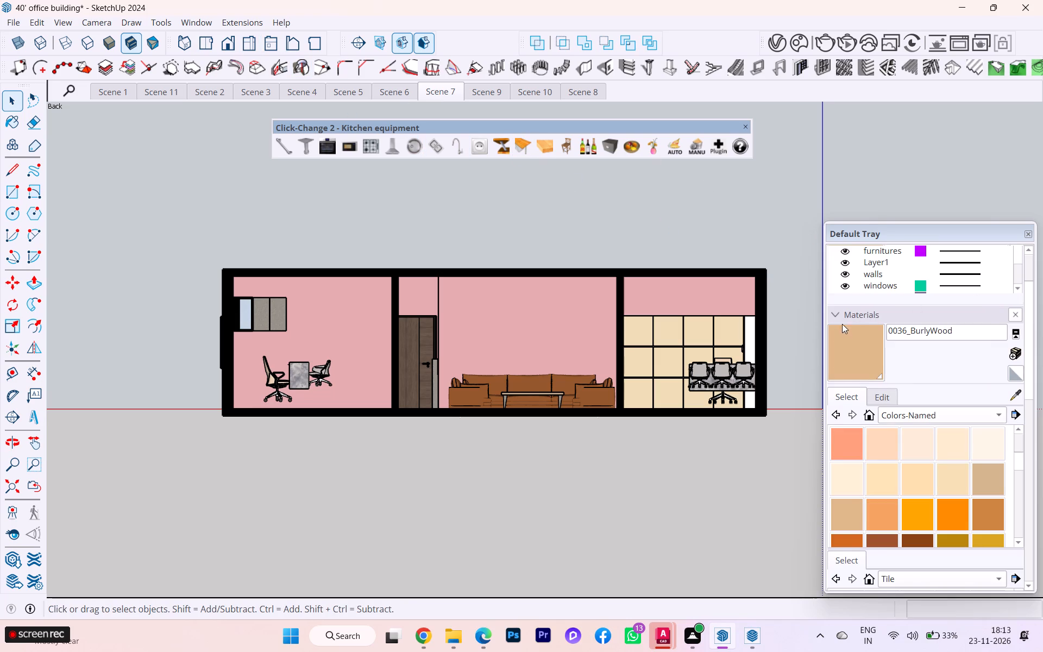
left_click(840, 309)
scroll(845, 307, "down", 1)
scroll(845, 307, "up", 8)
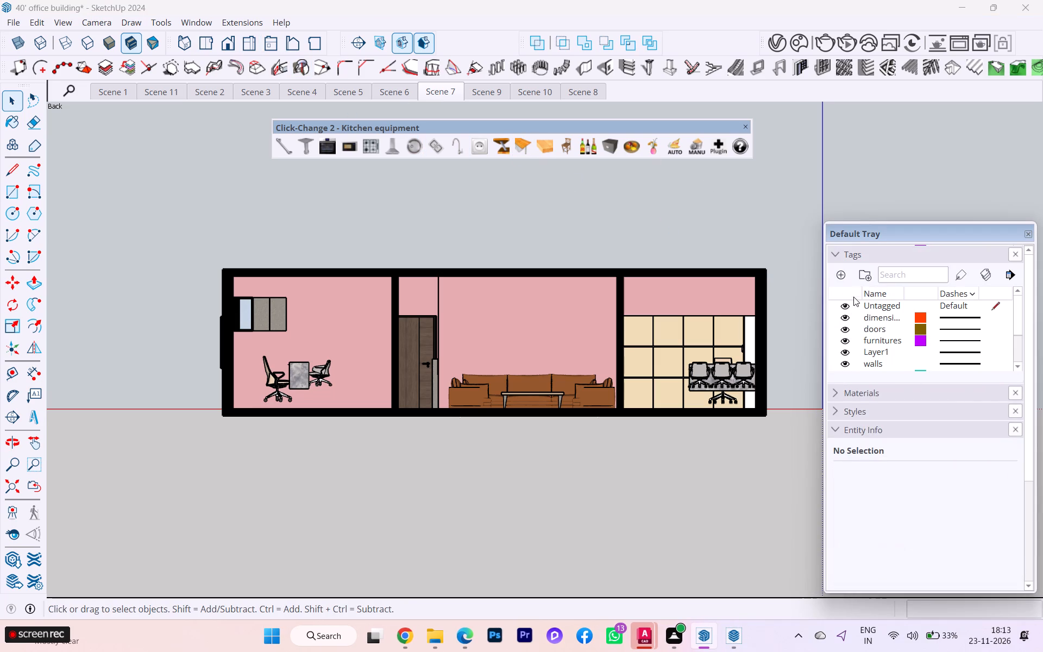
left_click(846, 413)
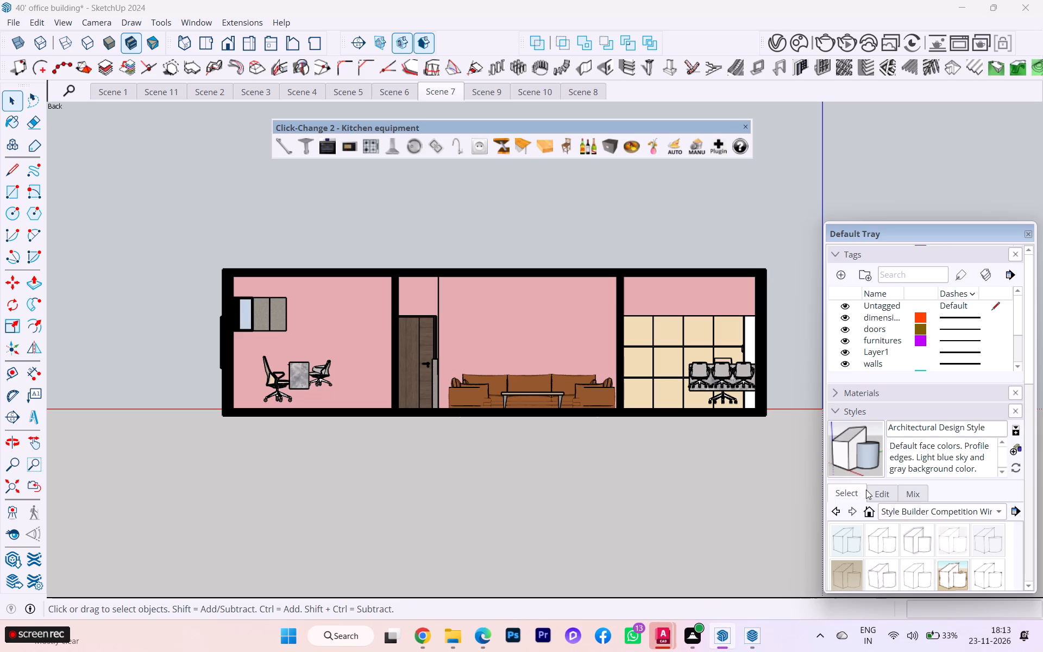
left_click(882, 495)
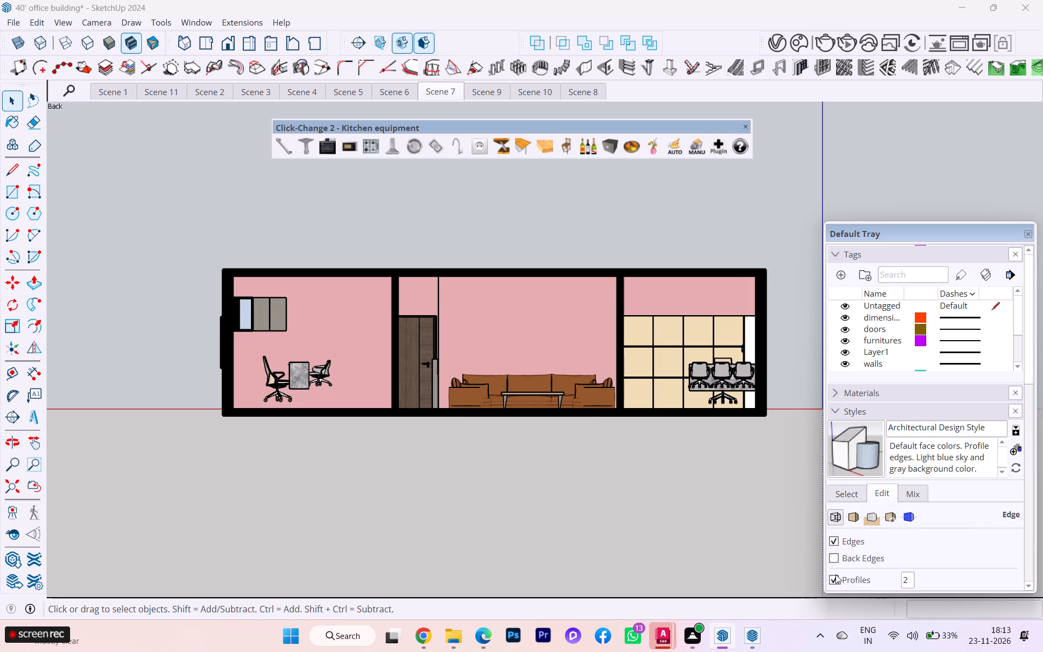
left_click(835, 575)
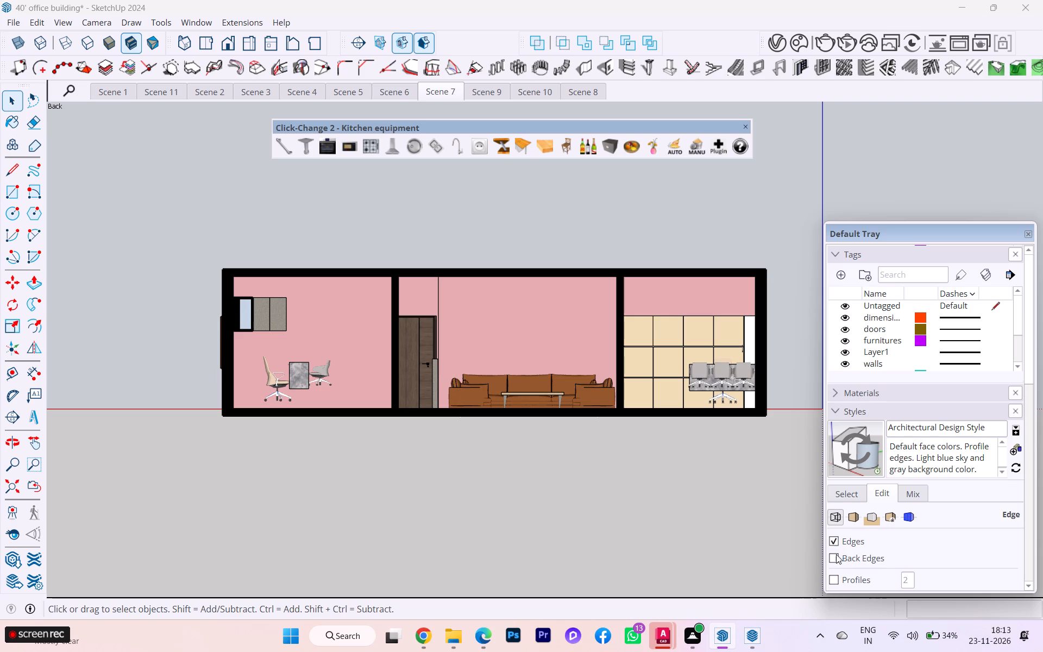
left_click(836, 579)
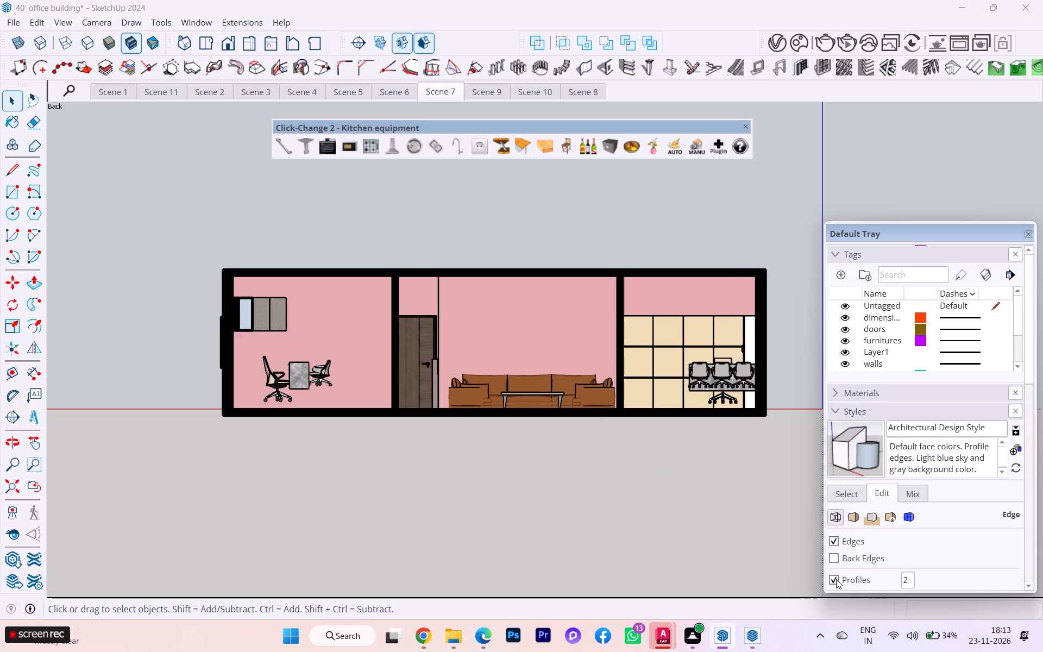
left_click(836, 579)
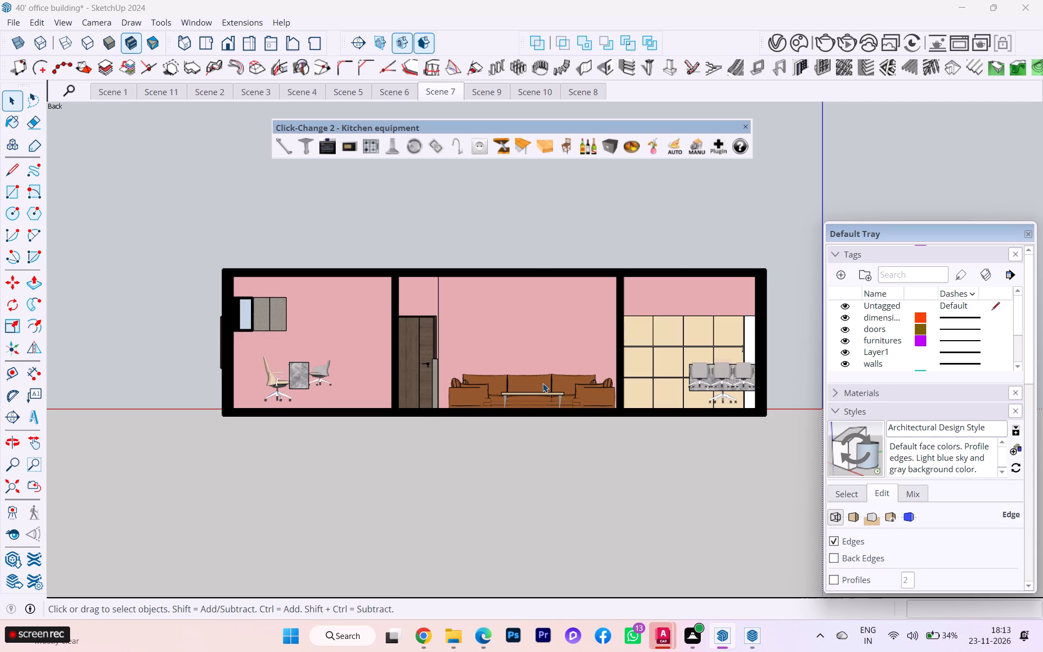
Update Scene 7 to store the style without profile edges.
right_click(543, 383)
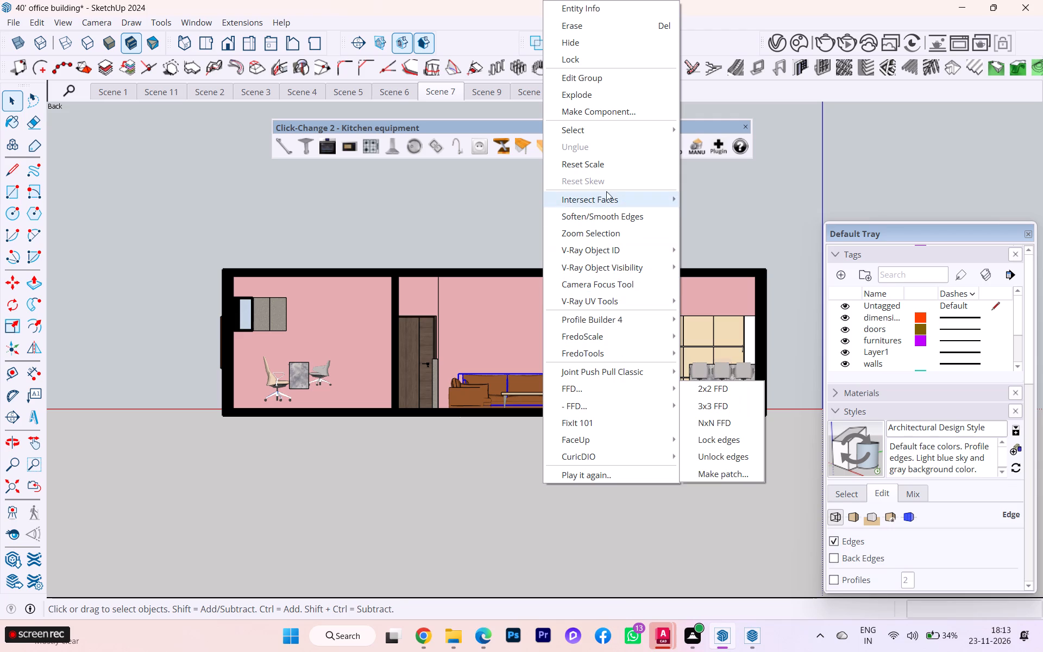
left_click(465, 200)
right_click(442, 91)
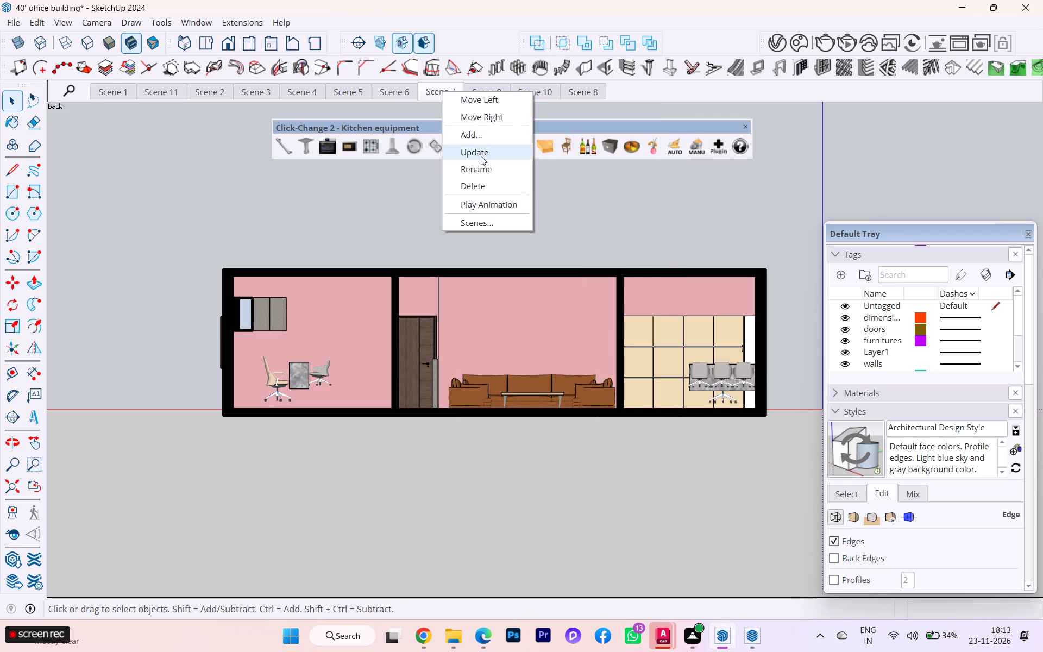
left_click(481, 156)
left_click(564, 368)
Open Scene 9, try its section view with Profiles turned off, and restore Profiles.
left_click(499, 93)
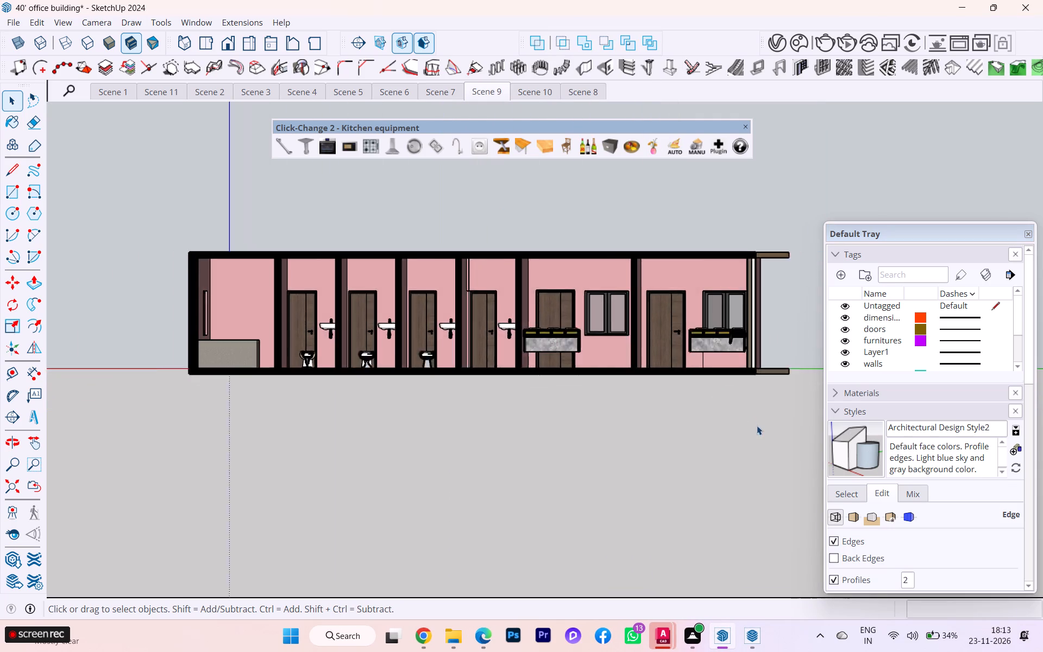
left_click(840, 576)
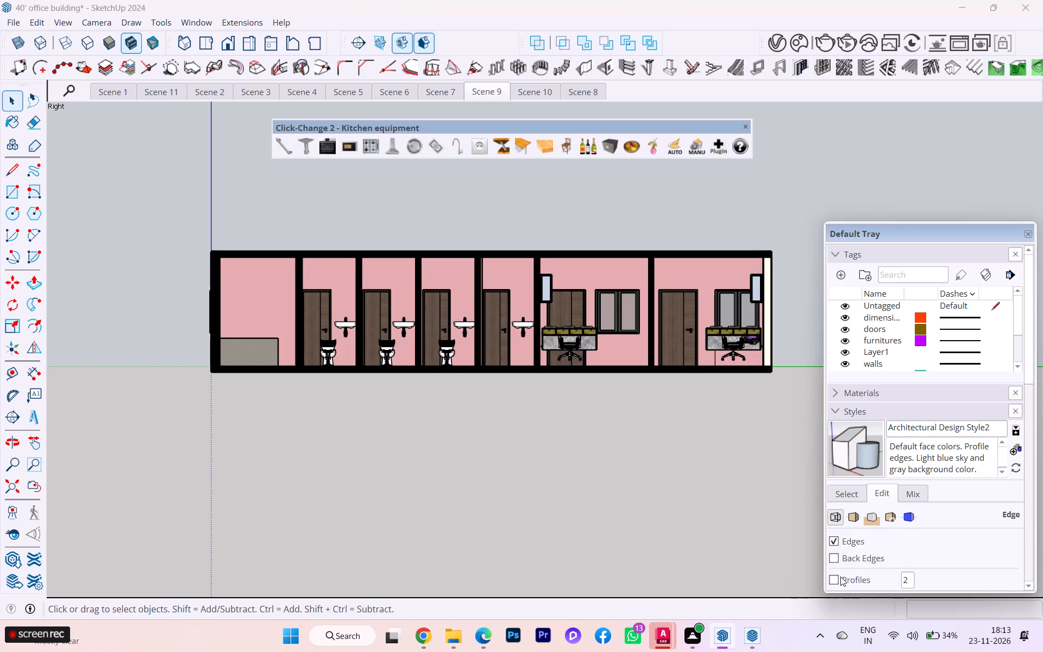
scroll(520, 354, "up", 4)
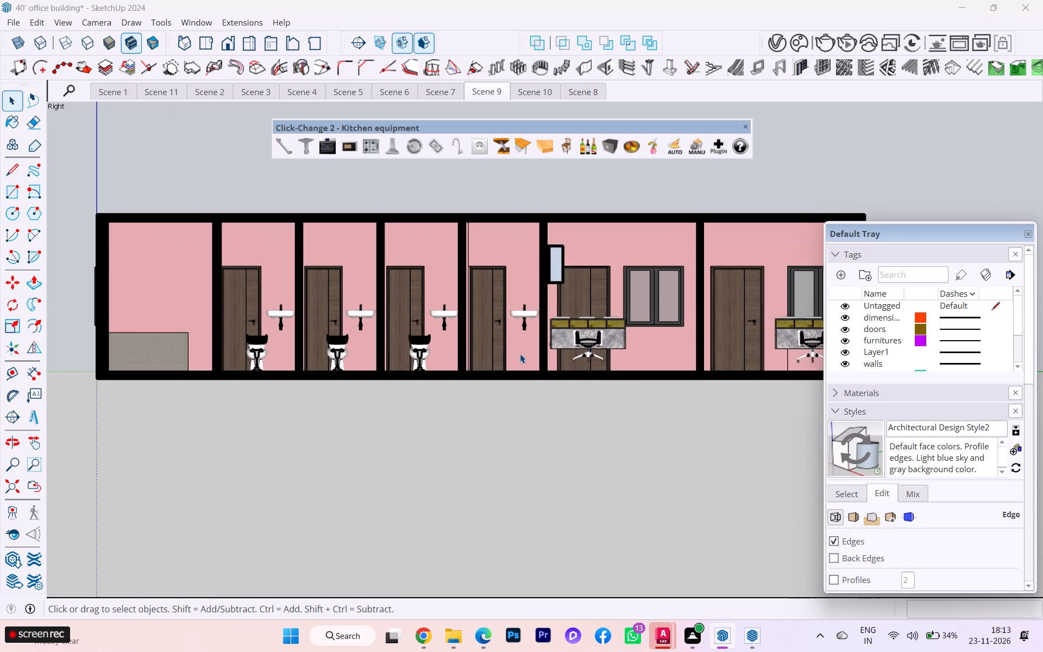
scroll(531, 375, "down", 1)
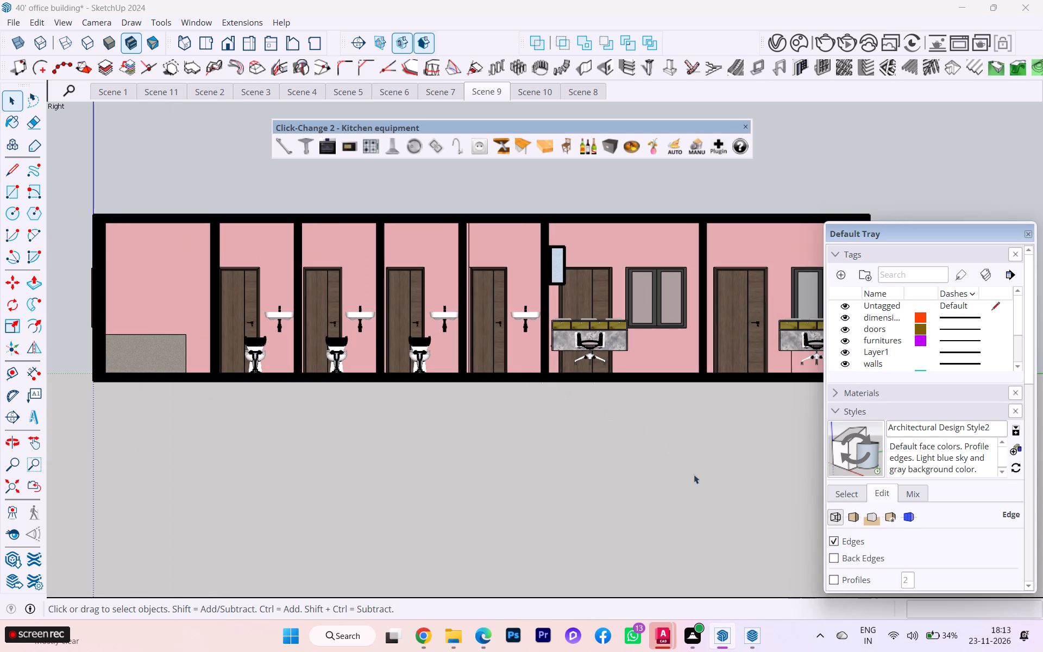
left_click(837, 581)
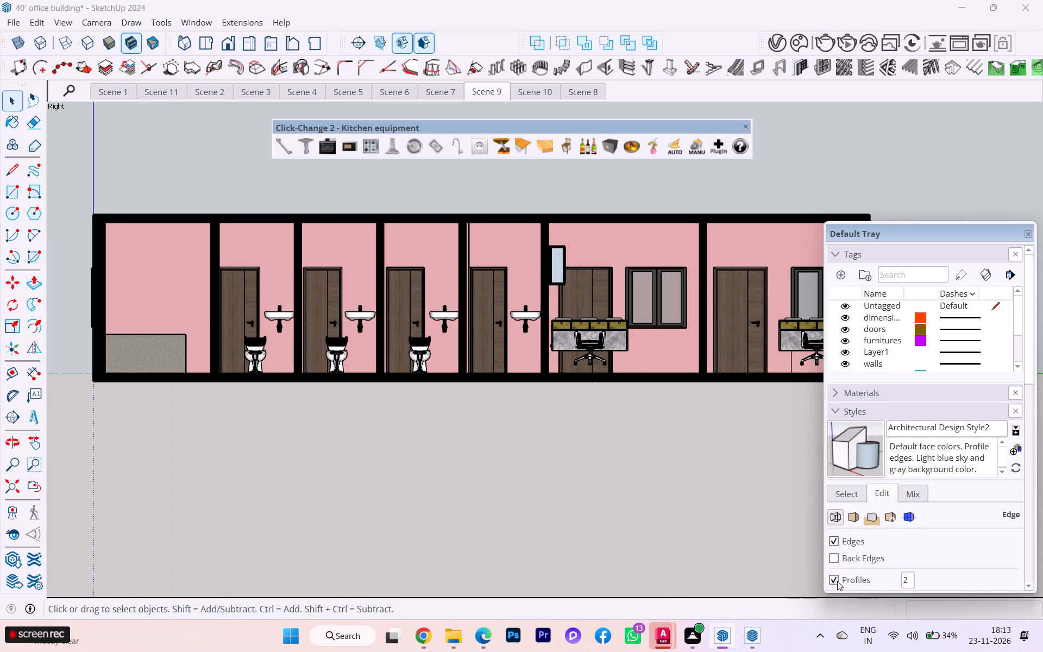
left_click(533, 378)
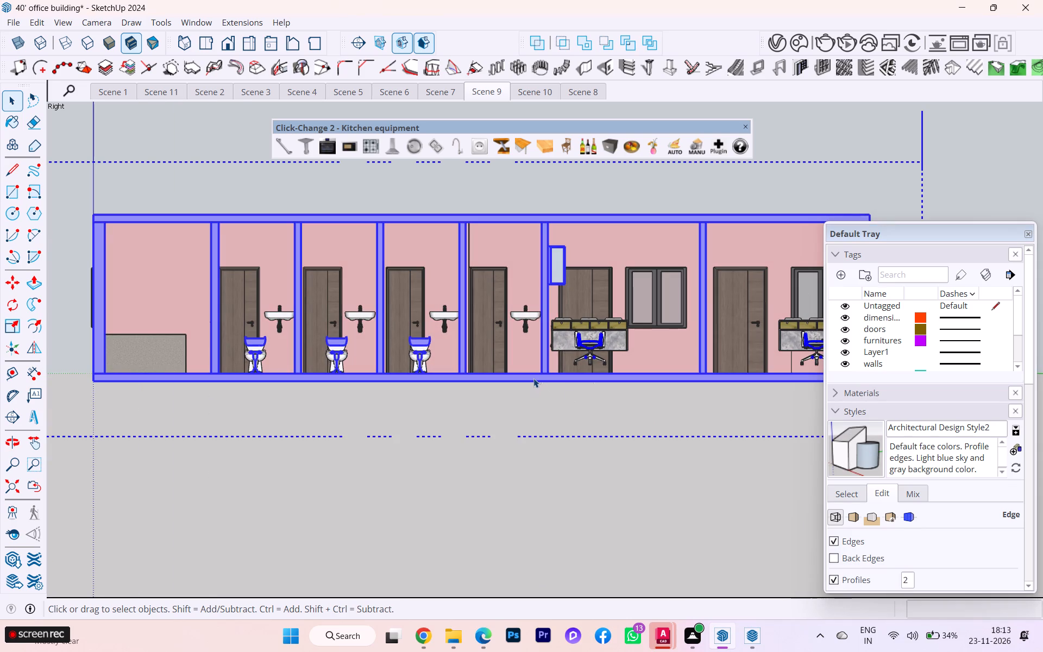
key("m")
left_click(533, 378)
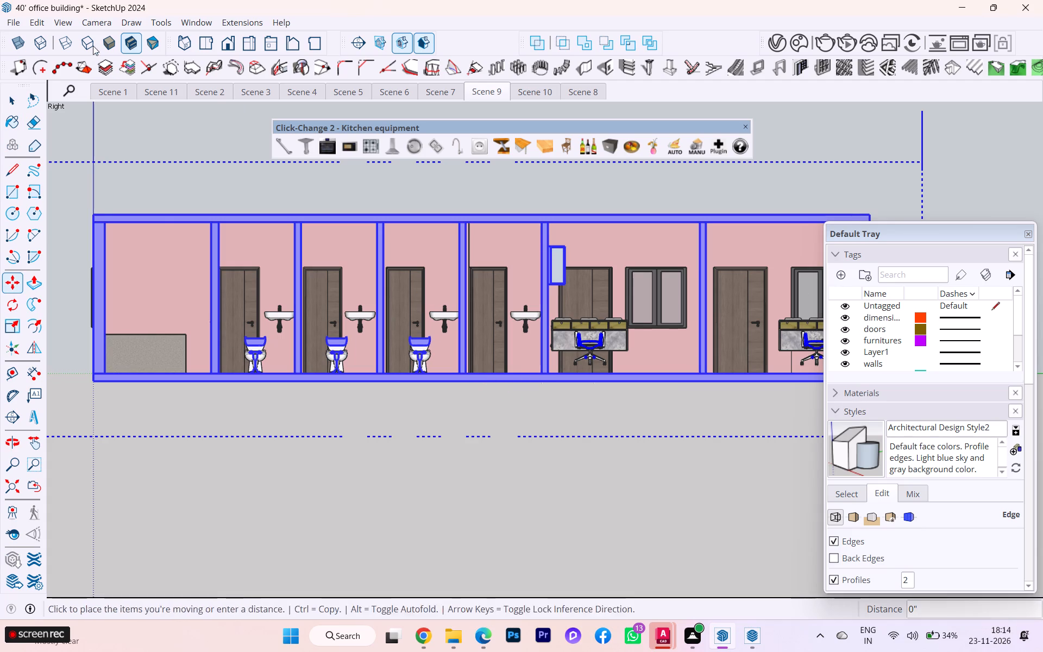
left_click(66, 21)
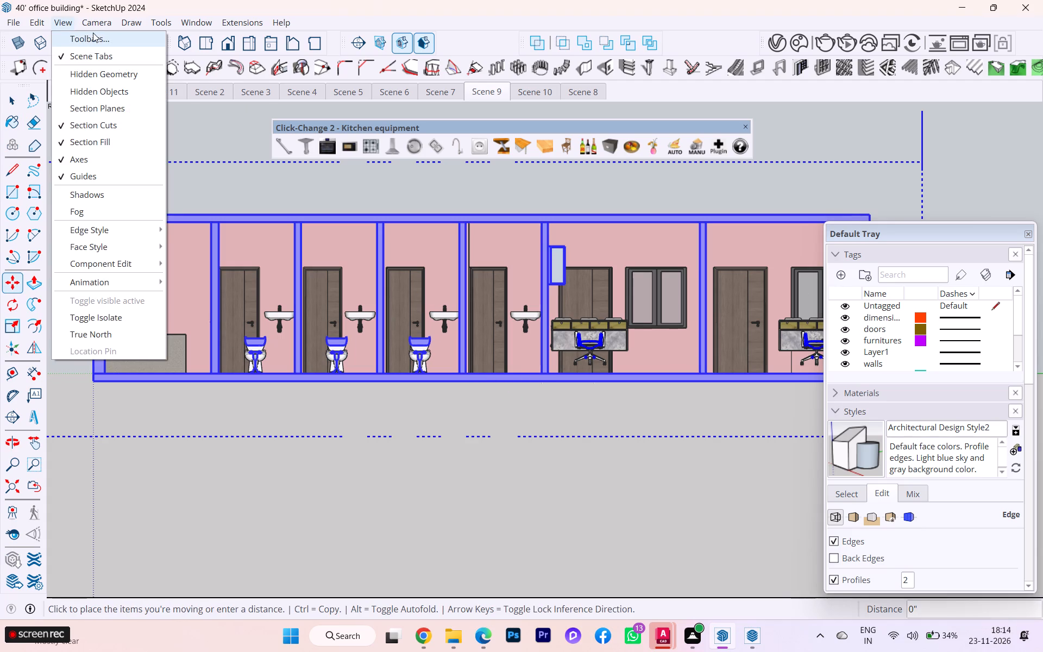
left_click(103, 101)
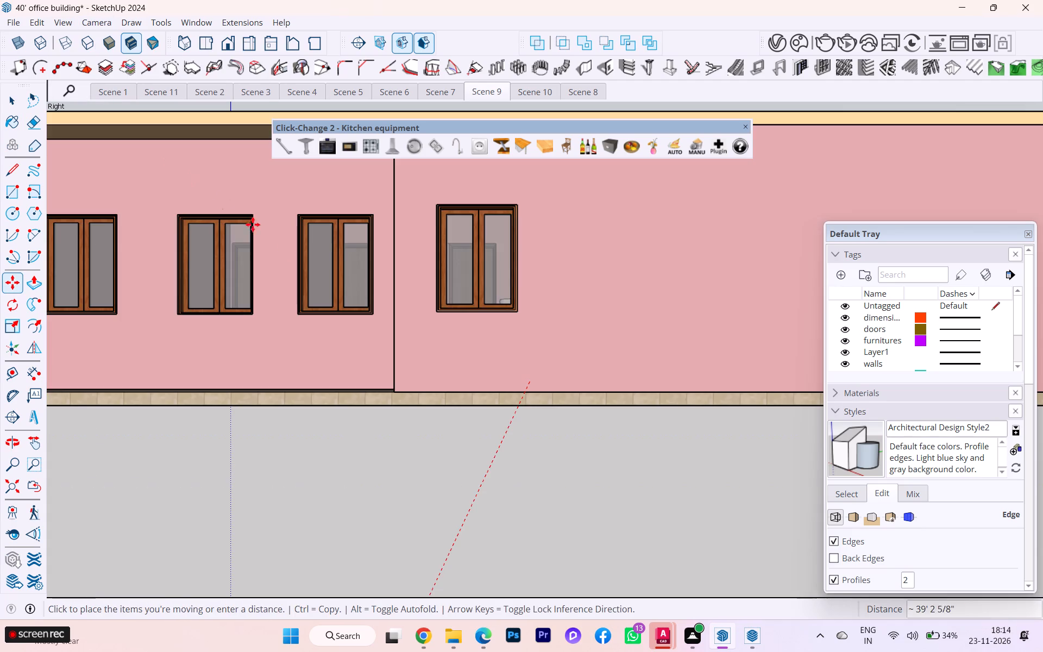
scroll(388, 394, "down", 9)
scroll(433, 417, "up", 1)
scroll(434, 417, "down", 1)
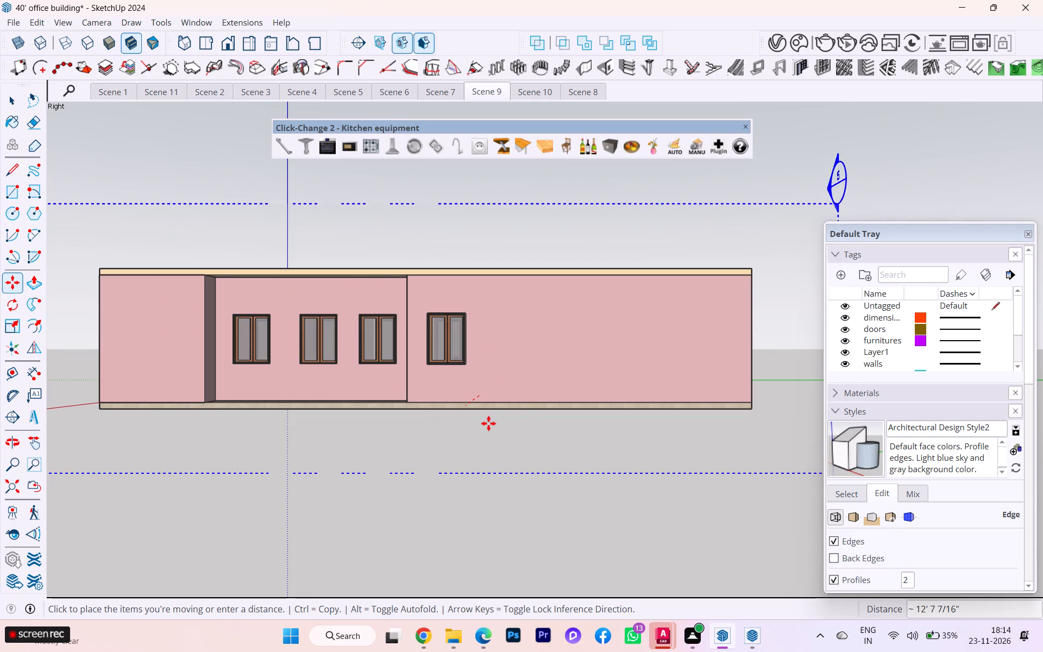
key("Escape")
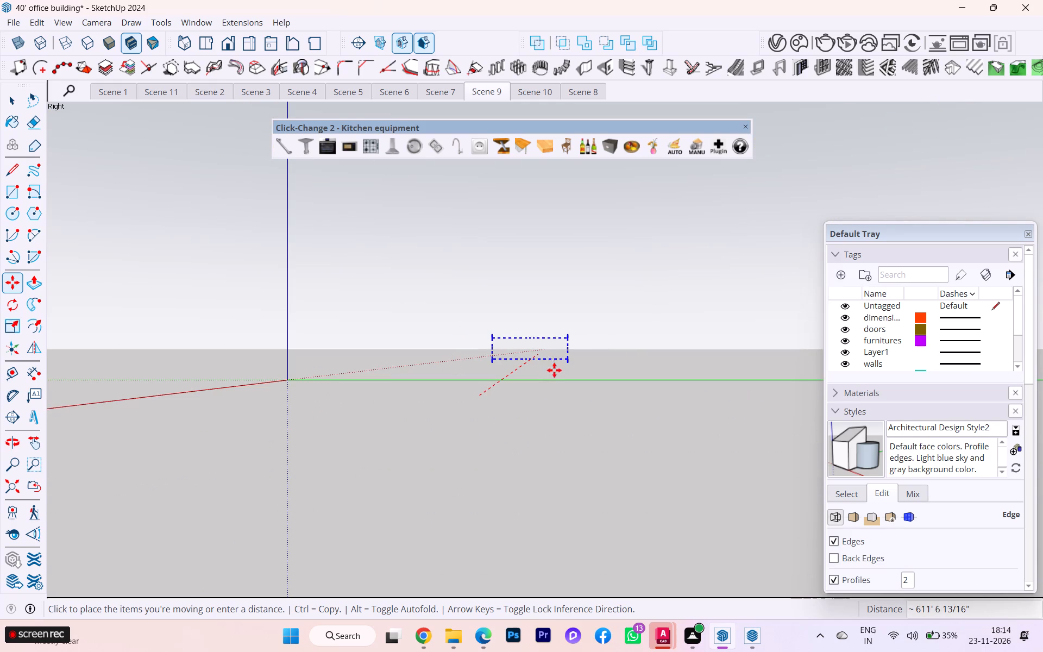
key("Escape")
Select Scene 9's active section plane and move it about 7 1/8" so the cut clears the office chairs.
scroll(682, 407, "up", 3)
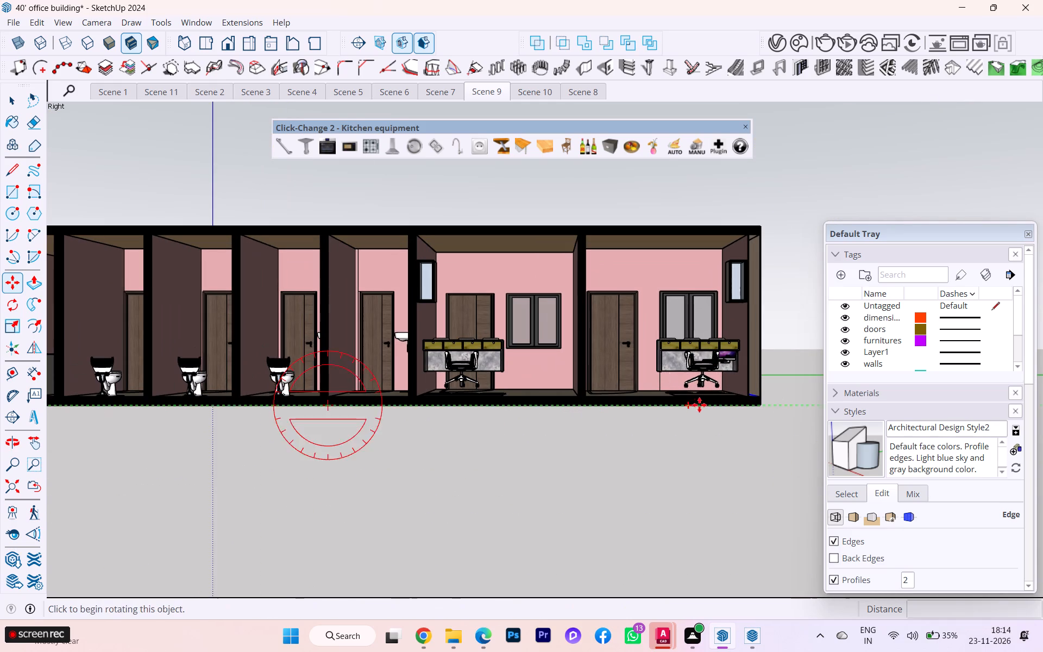
left_click(9, 96)
left_click(200, 224)
left_click(250, 231)
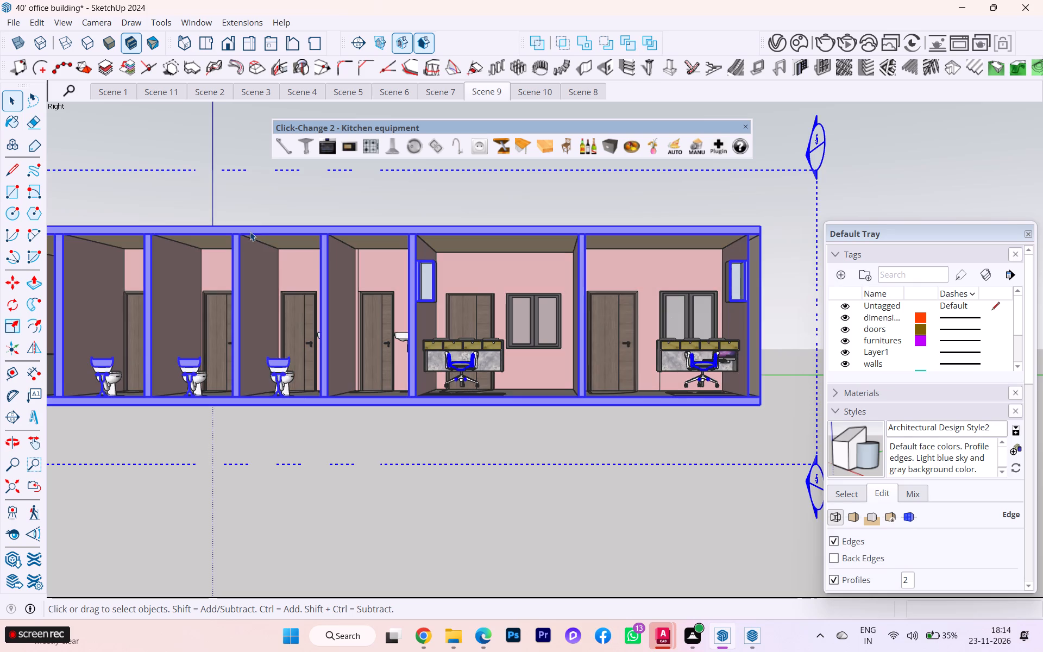
scroll(499, 358, "down", 2)
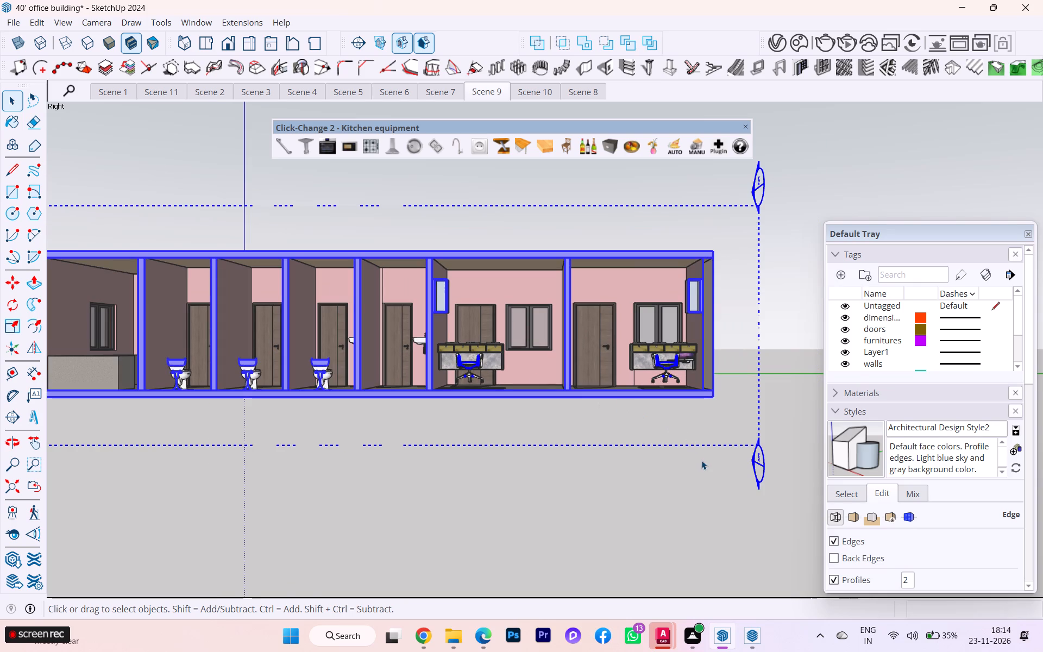
key("m")
left_click(759, 452)
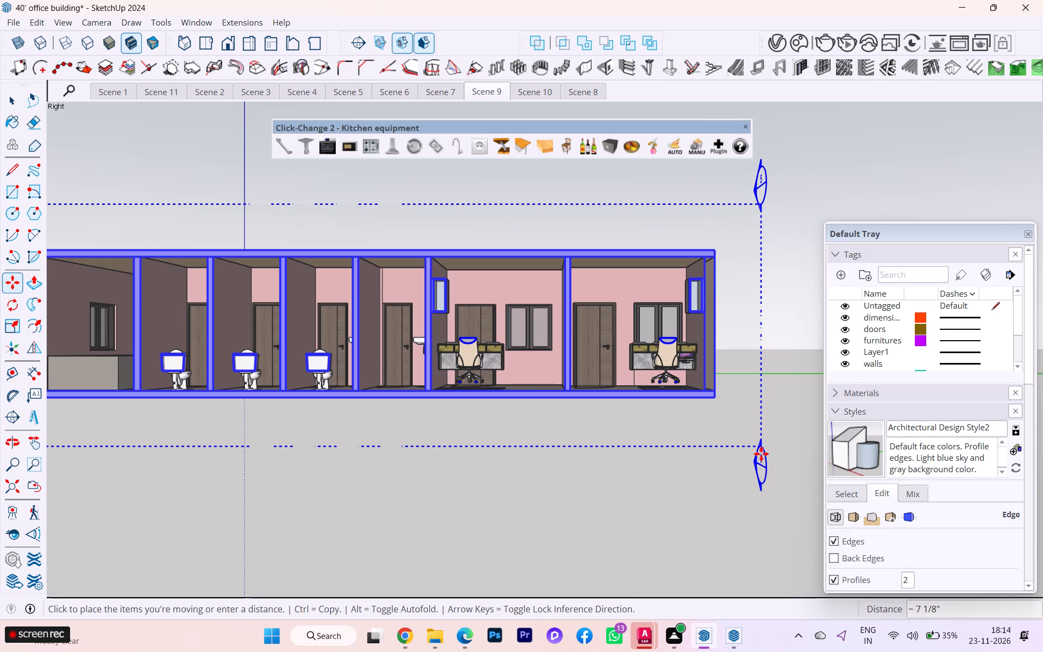
left_click(761, 454)
left_click(12, 104)
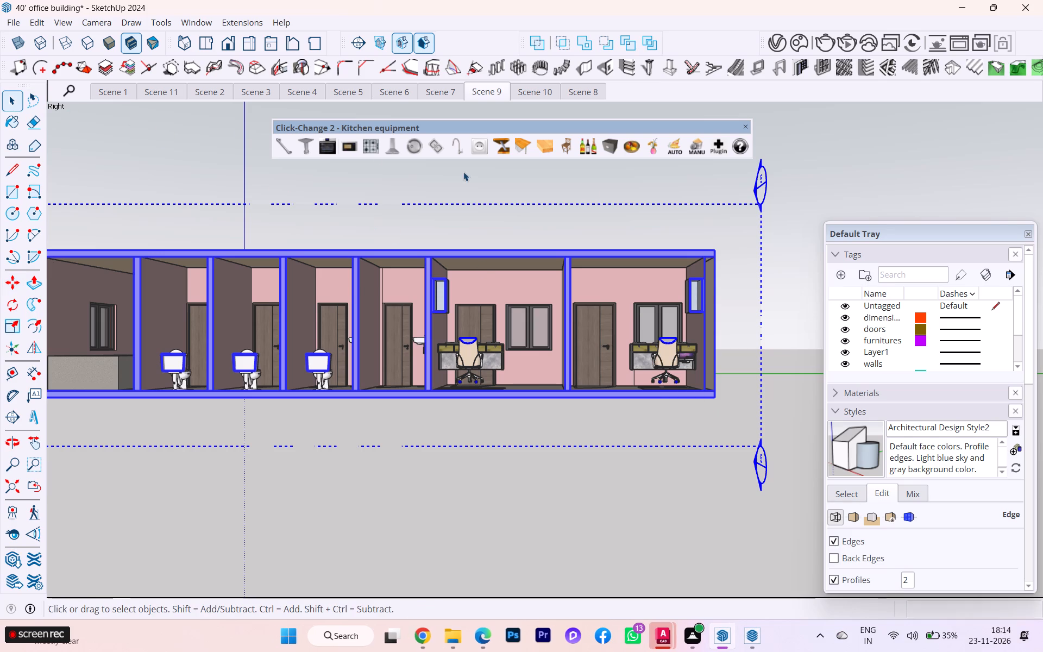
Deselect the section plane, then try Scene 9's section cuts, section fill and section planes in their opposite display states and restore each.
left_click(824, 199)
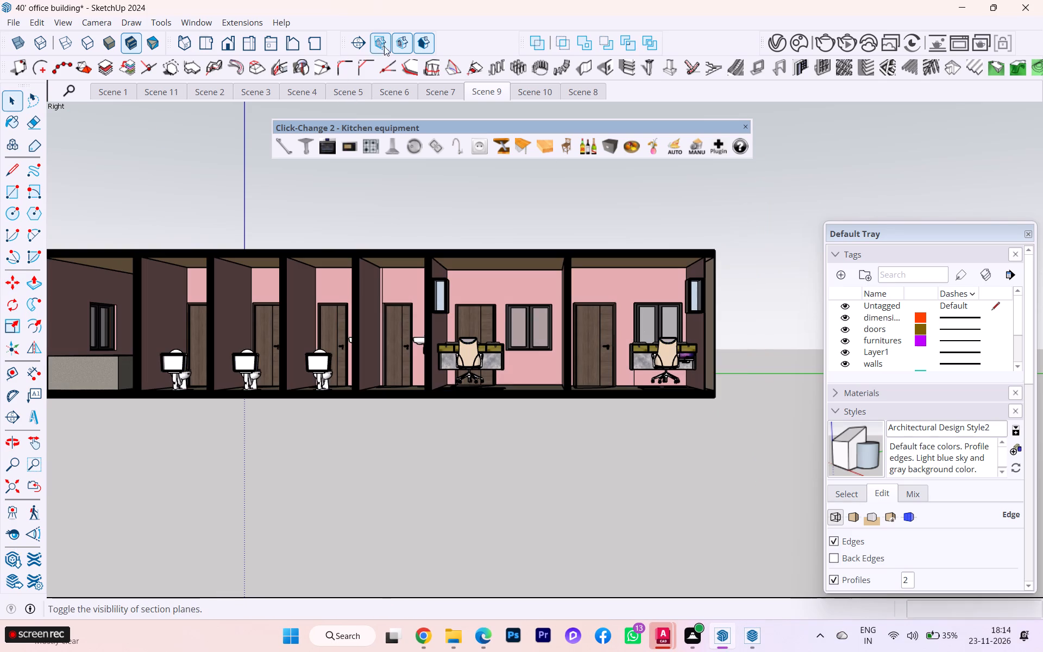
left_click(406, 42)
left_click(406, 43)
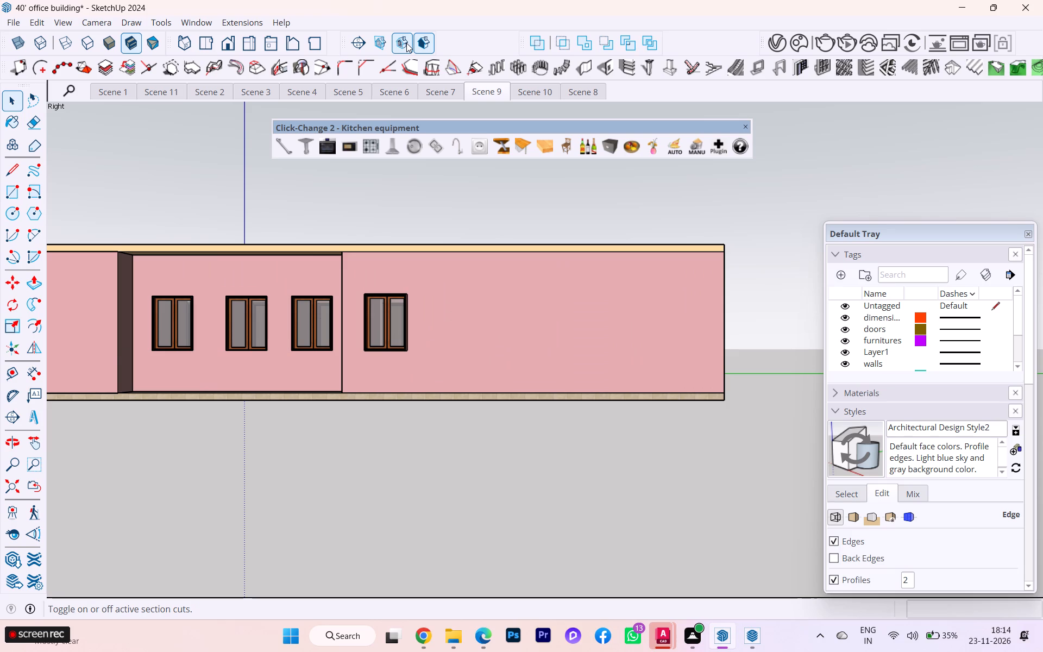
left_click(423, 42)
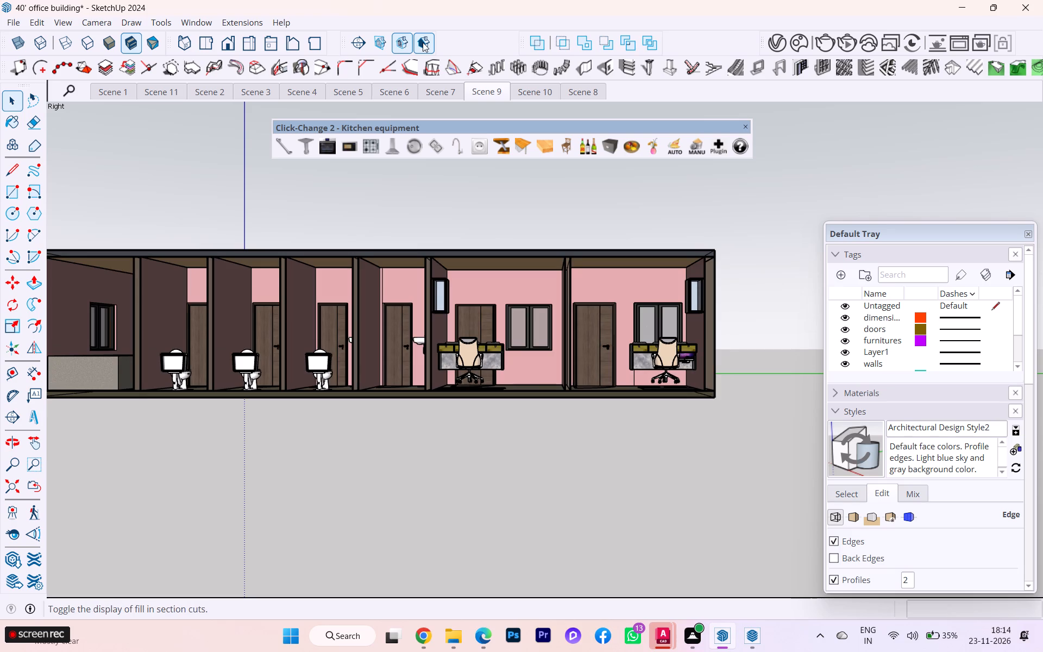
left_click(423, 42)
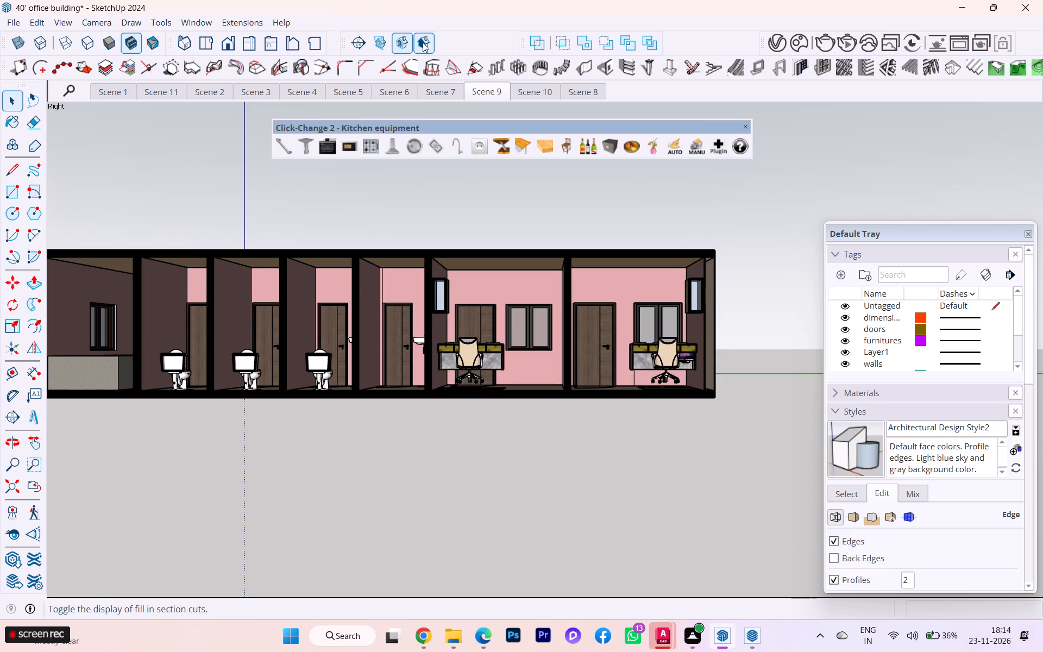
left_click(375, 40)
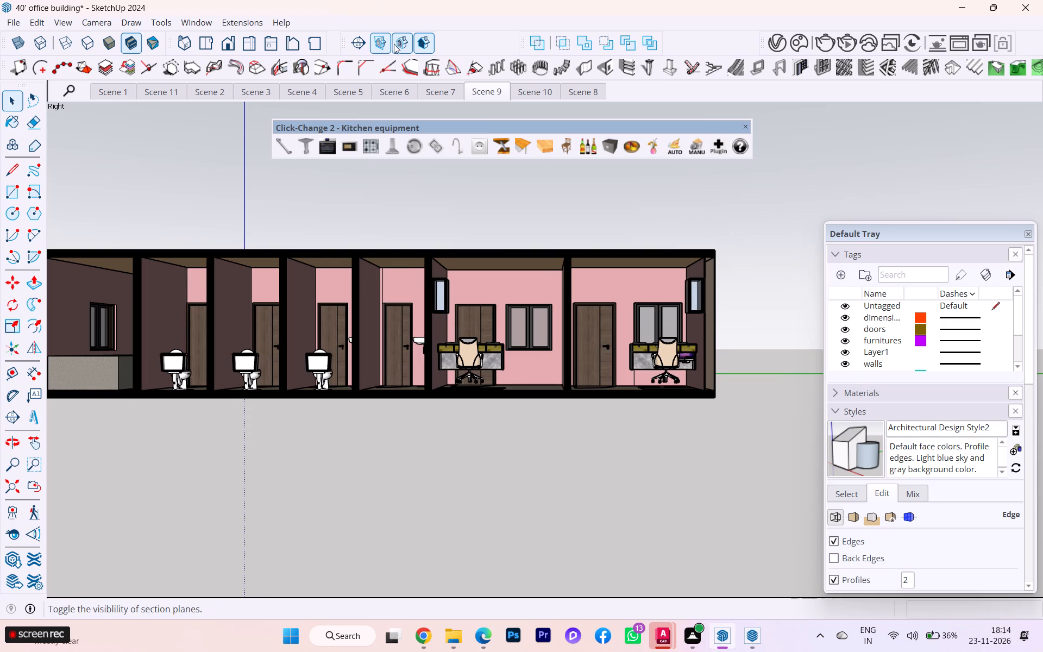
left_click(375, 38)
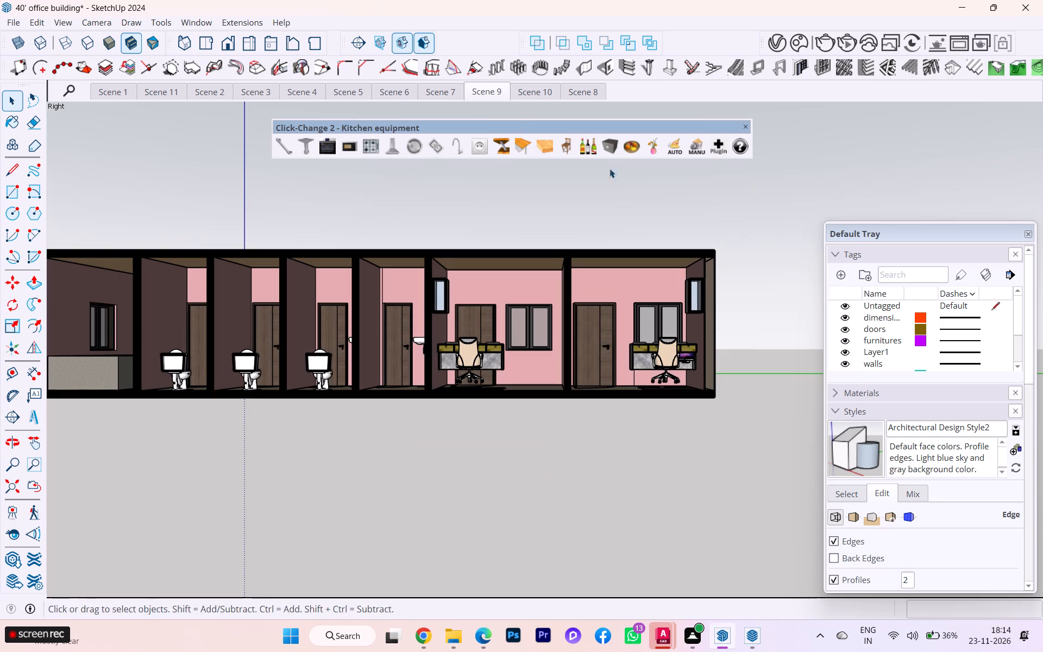
Switch Scene 9's camera to parallel projection, frame the whole building section, and update the scene.
left_click(60, 20)
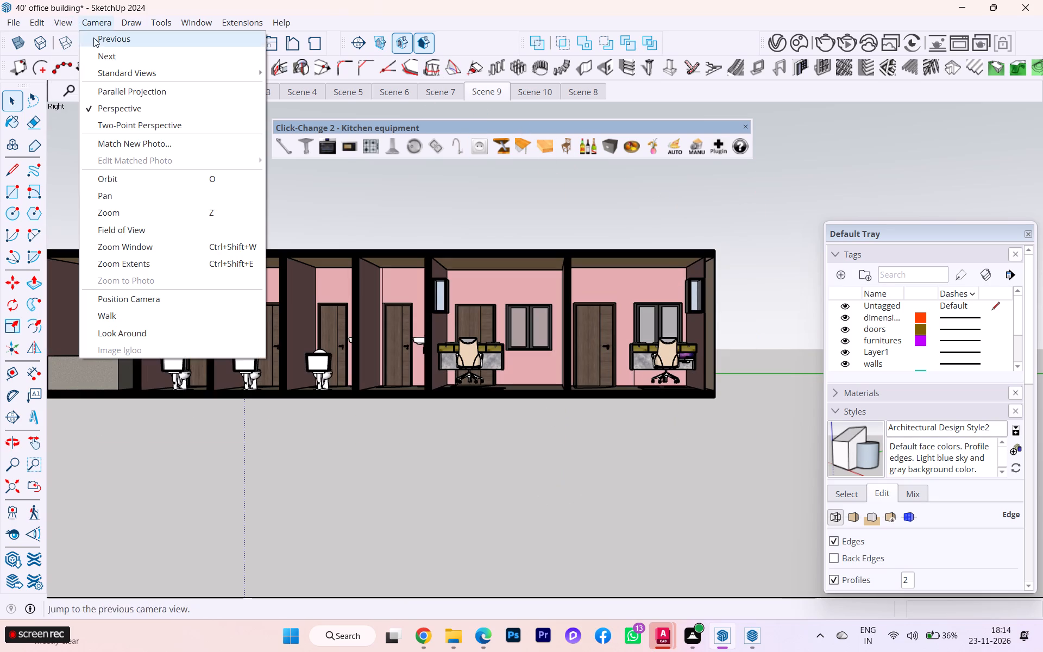
left_click(104, 89)
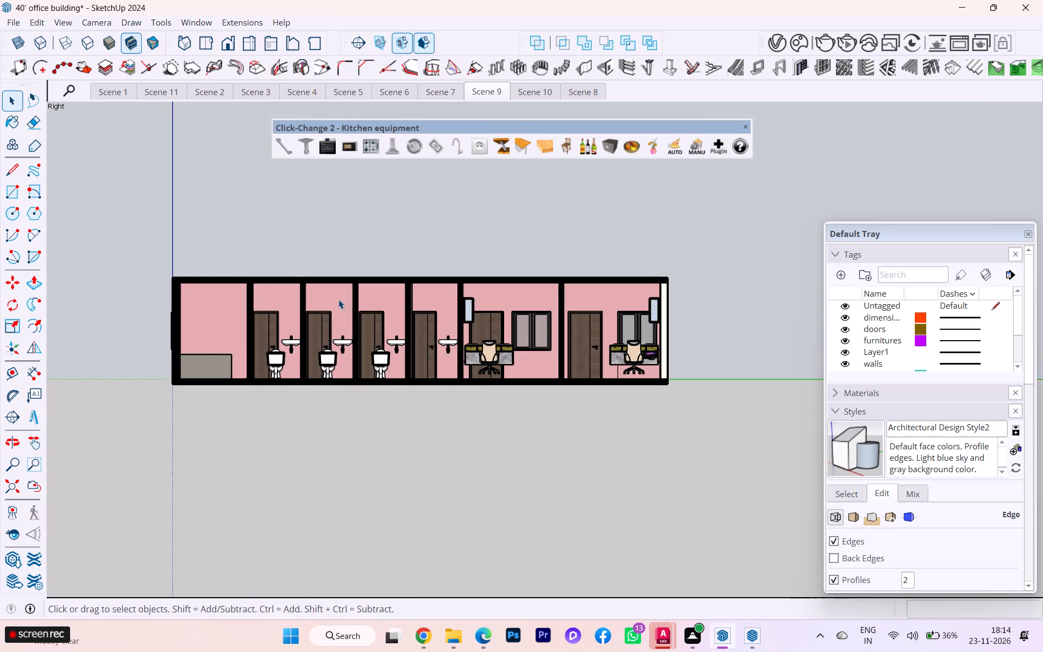
scroll(362, 318, "up", 1)
scroll(362, 318, "down", 1)
scroll(362, 318, "up", 3)
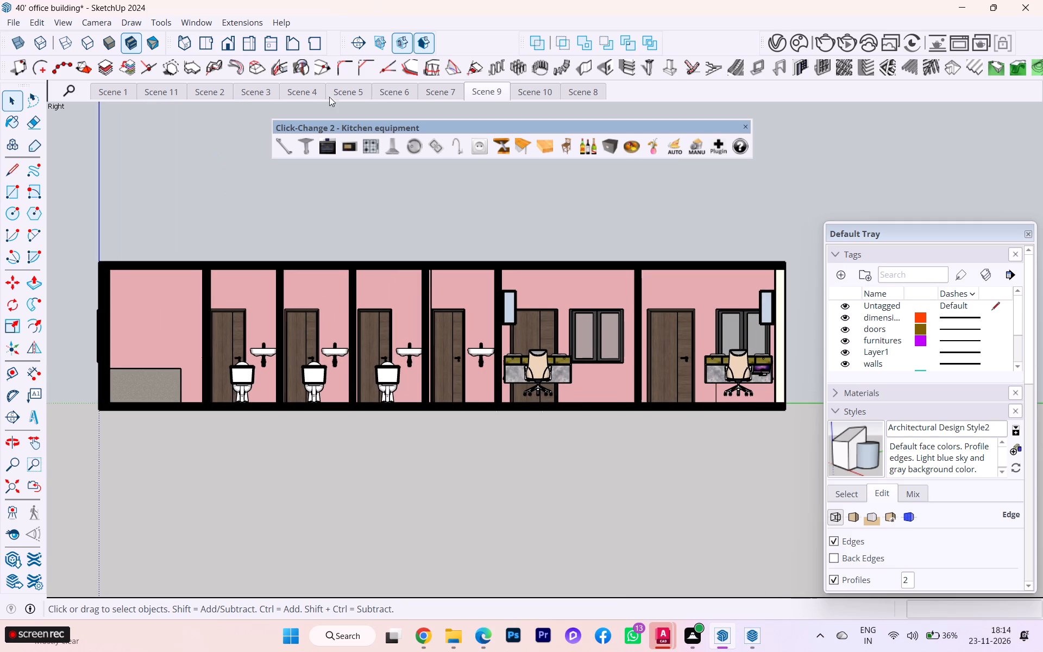
right_click(489, 93)
left_click(516, 151)
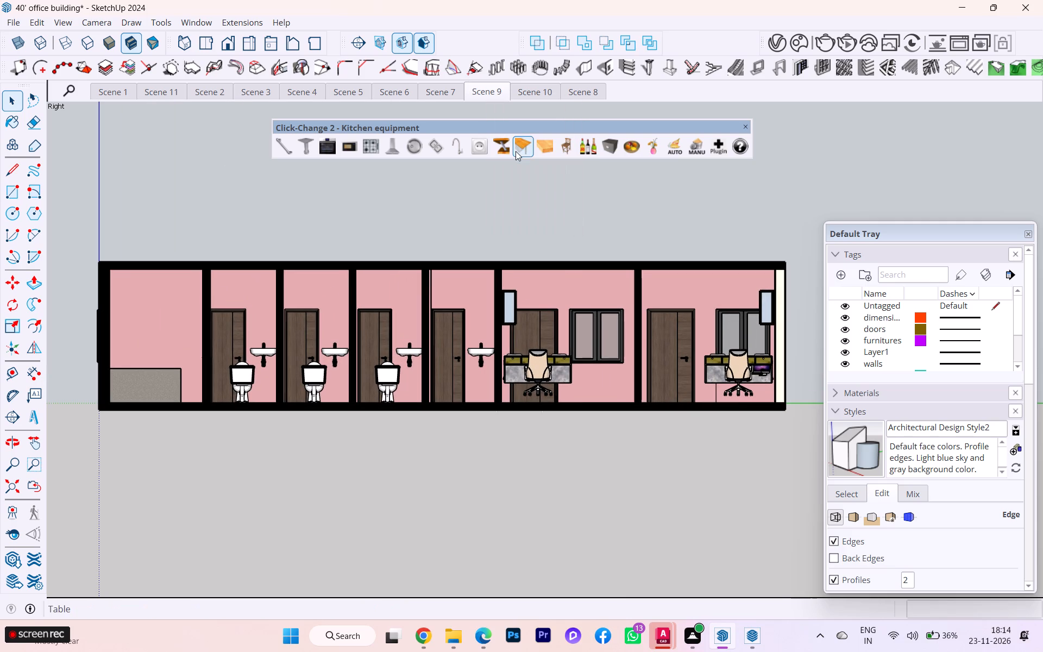
Open Scene 10 and turn off Profiles in the edge settings of Architectural Design Style4.
left_click(530, 92)
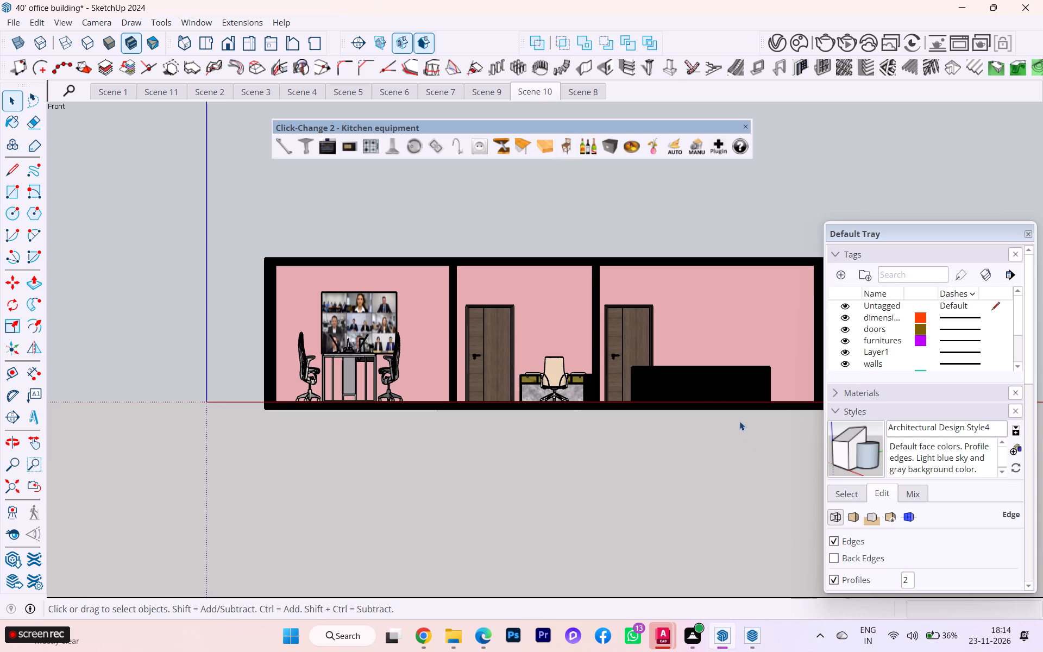
left_click(832, 576)
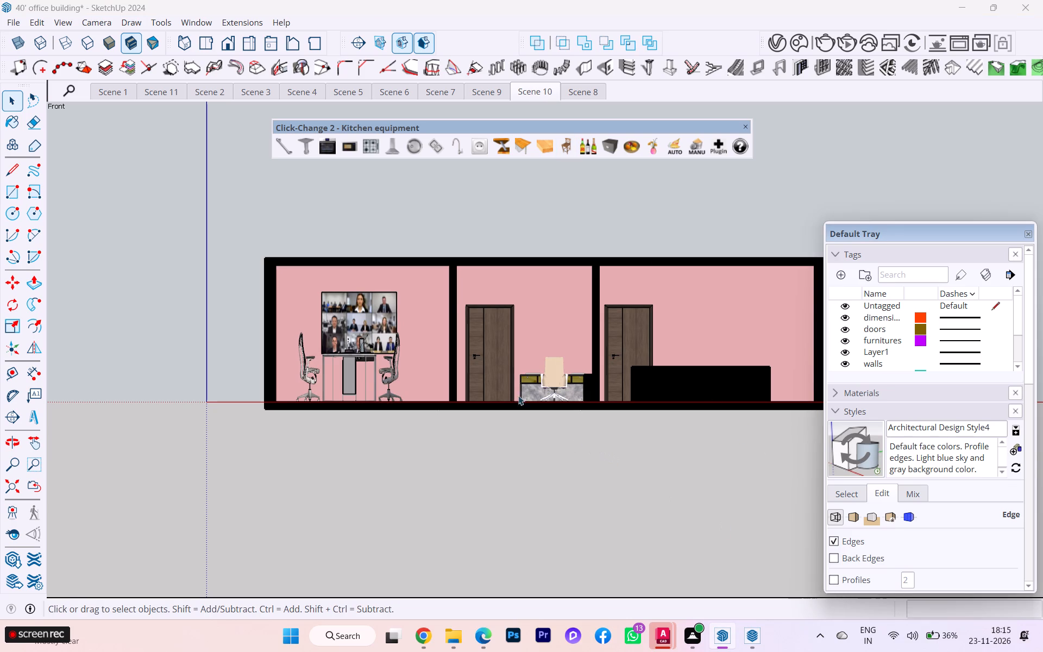
left_click(838, 578)
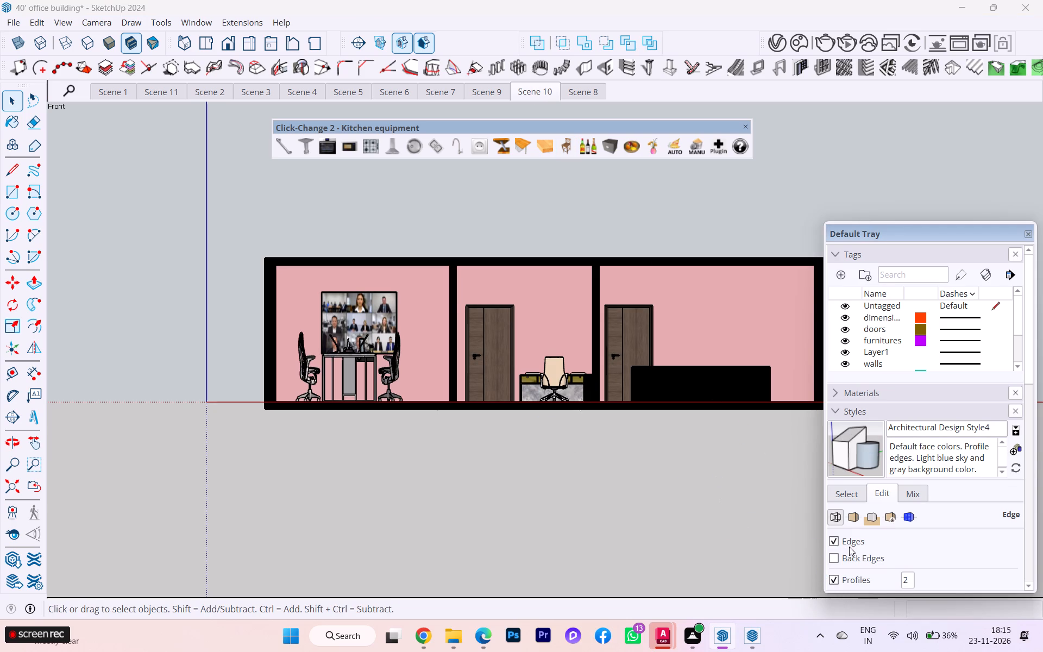
left_click(837, 575)
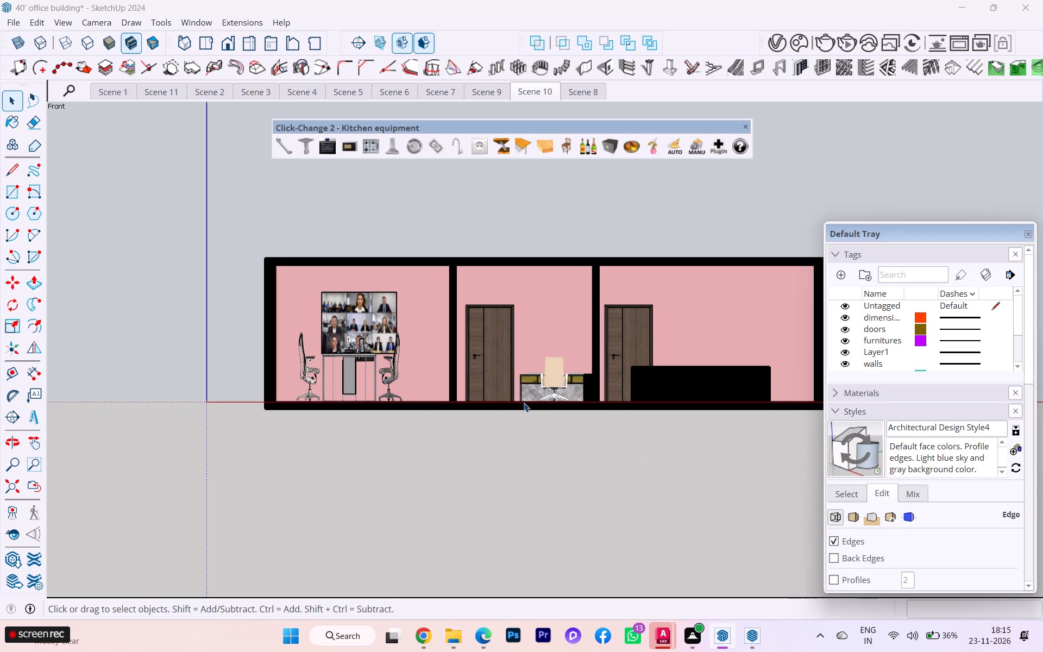
Select Scene 10's active section plane for moving and switch the camera to perspective.
left_click(515, 403)
key("m")
left_click(512, 404)
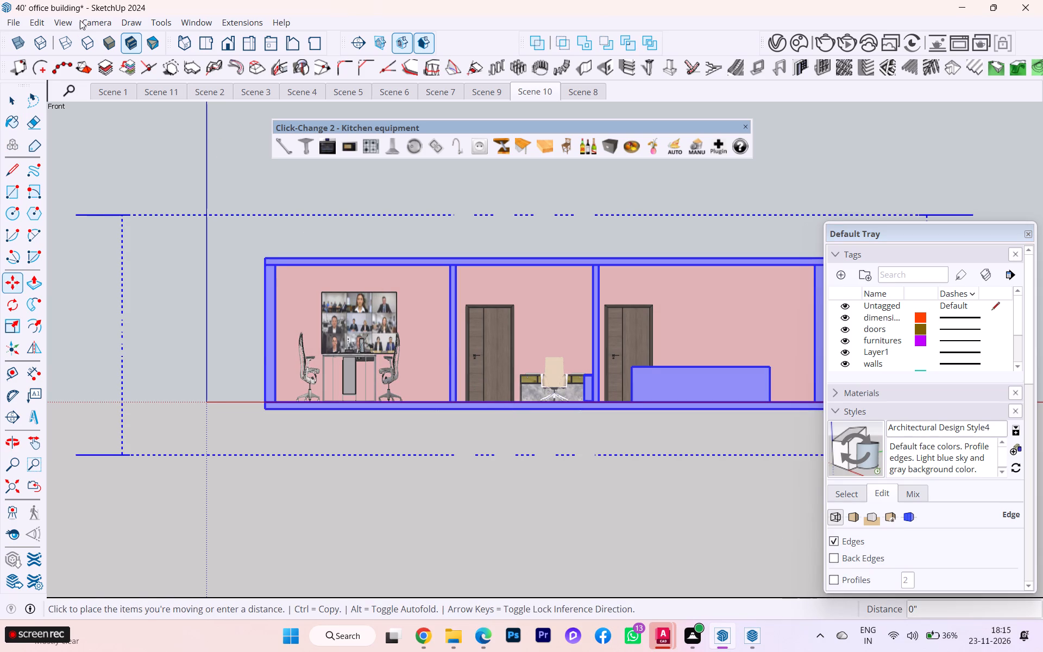
left_click(95, 20)
left_click(131, 110)
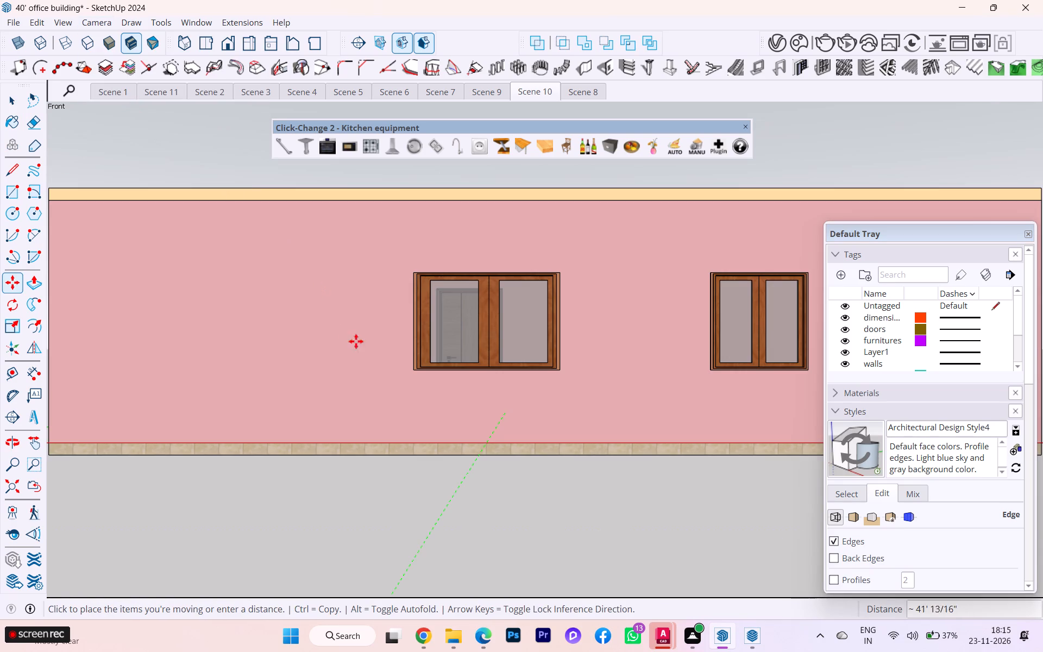
Show the section planes in Scene 10, keeping section cuts and section fill turned on.
left_click(381, 47)
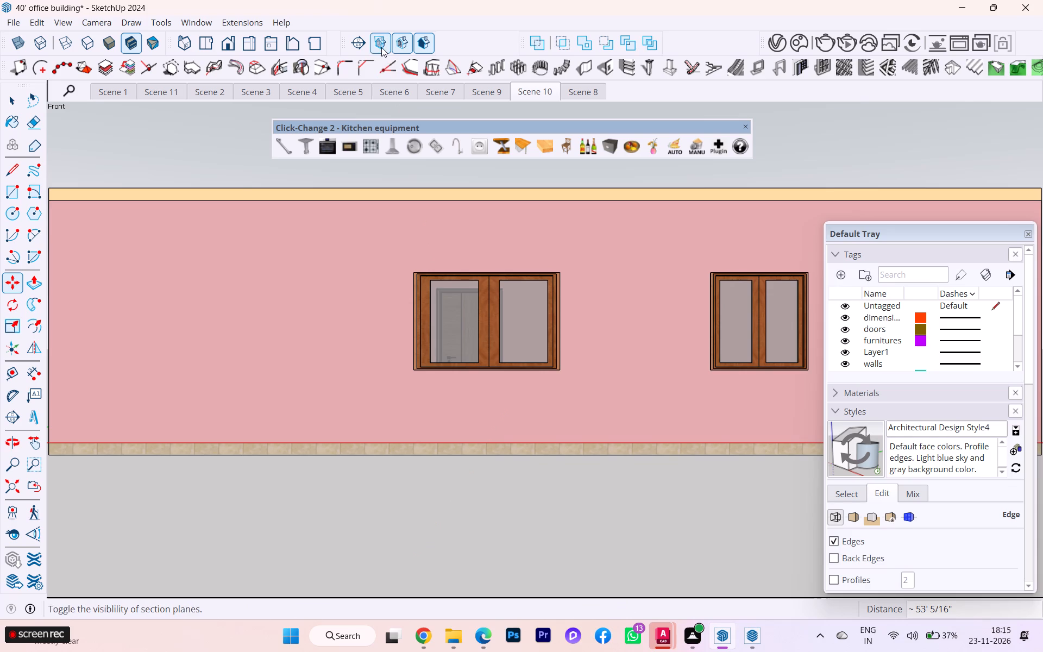
scroll(482, 240, "down", 2)
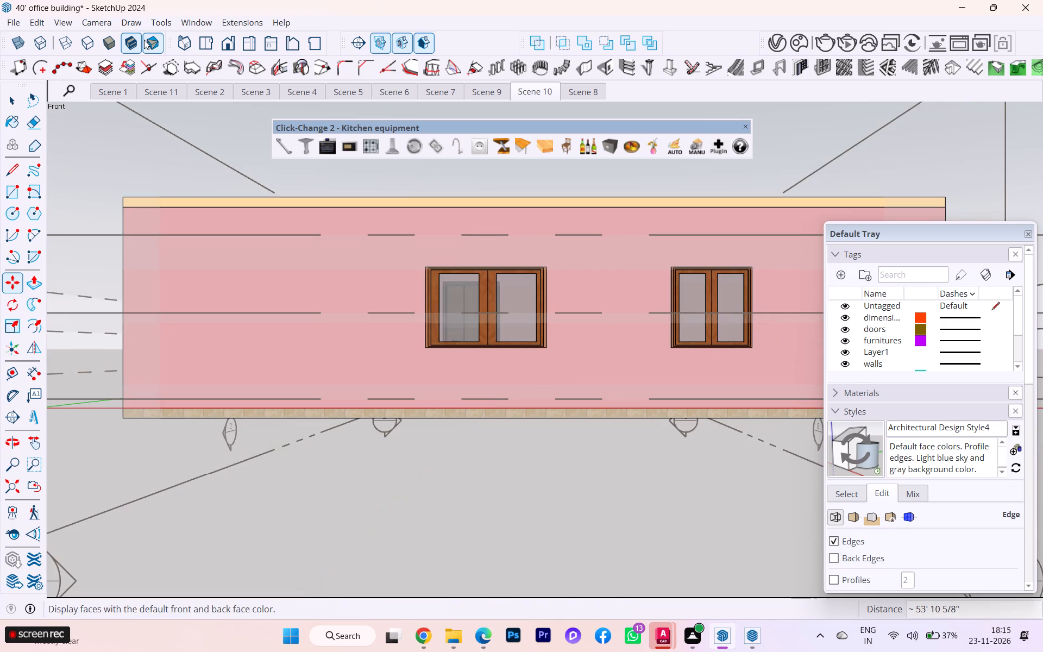
left_click(401, 38)
left_click(413, 44)
left_click(418, 42)
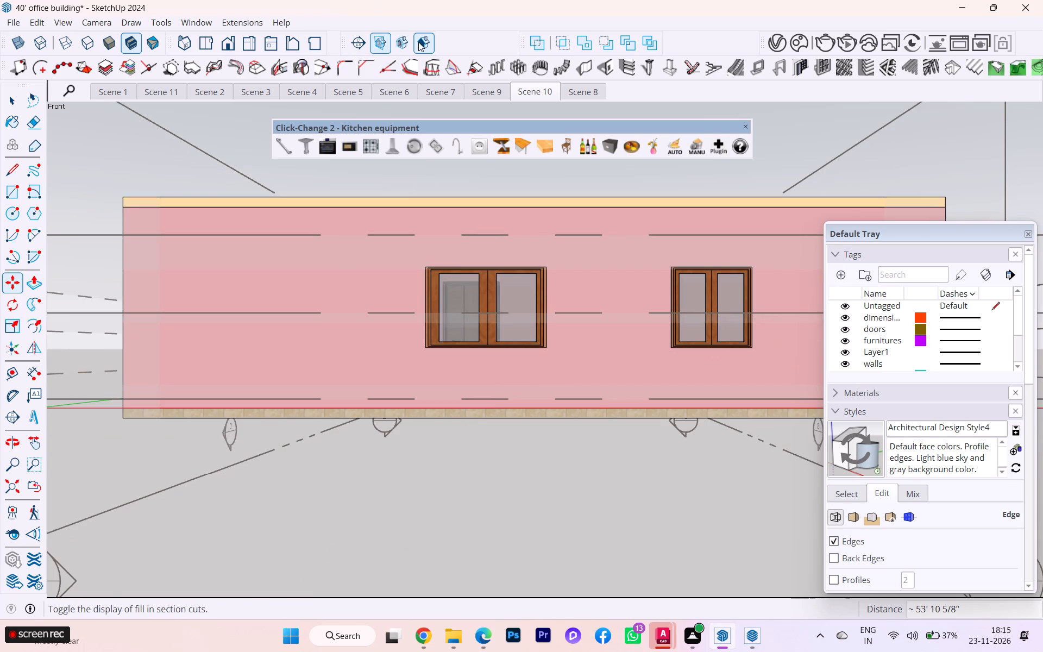
left_click(407, 44)
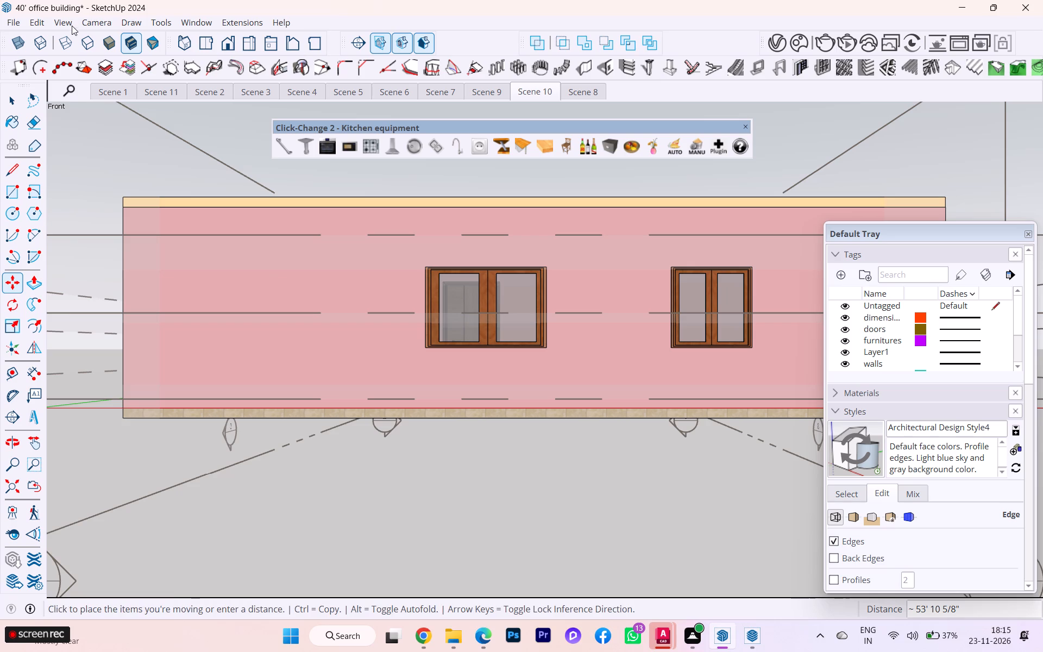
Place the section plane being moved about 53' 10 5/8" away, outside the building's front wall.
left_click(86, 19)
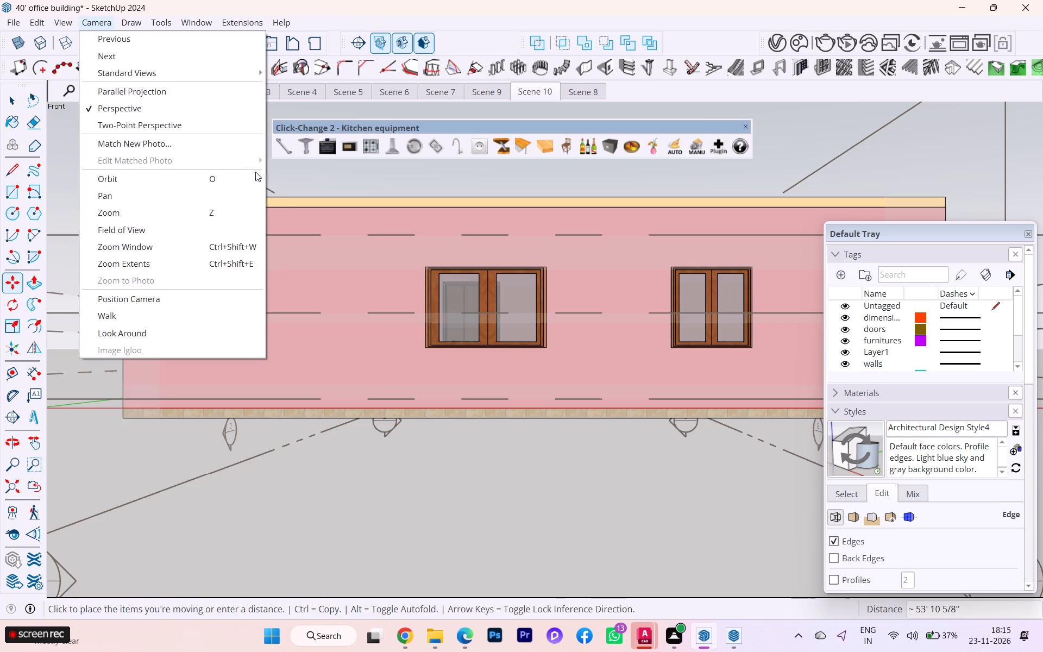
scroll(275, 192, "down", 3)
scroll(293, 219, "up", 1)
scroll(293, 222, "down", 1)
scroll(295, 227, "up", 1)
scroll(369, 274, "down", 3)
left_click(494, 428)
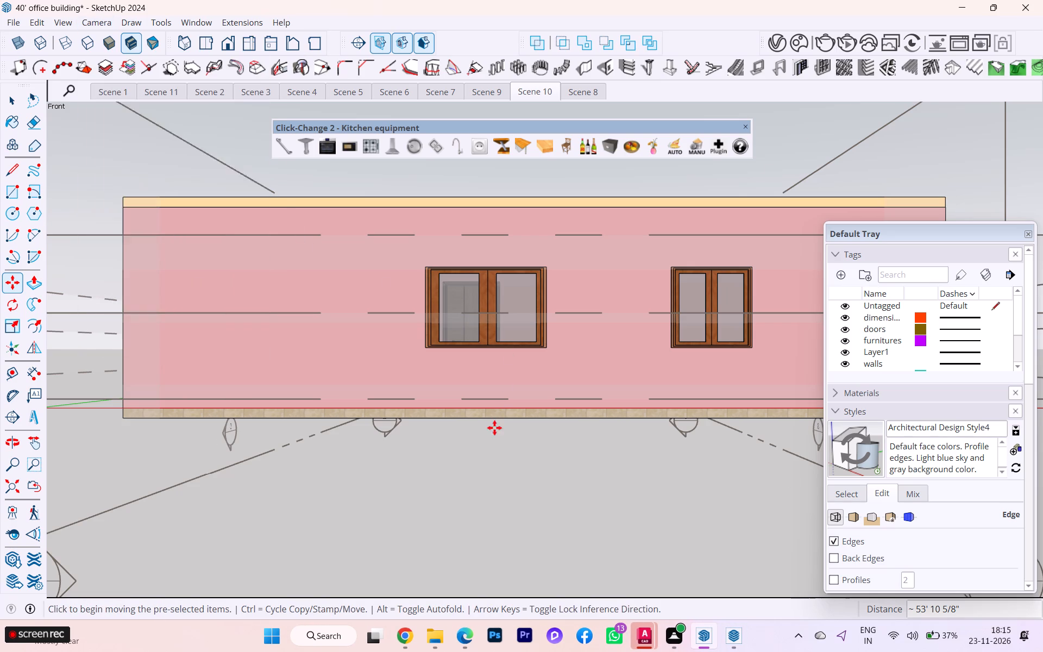
Move the selected section plane about 55' 2 11/16" back so it cuts through the building's front rooms.
scroll(526, 359, "down", 5)
scroll(538, 385, "up", 1)
scroll(538, 385, "down", 1)
scroll(538, 385, "up", 2)
scroll(538, 385, "down", 2)
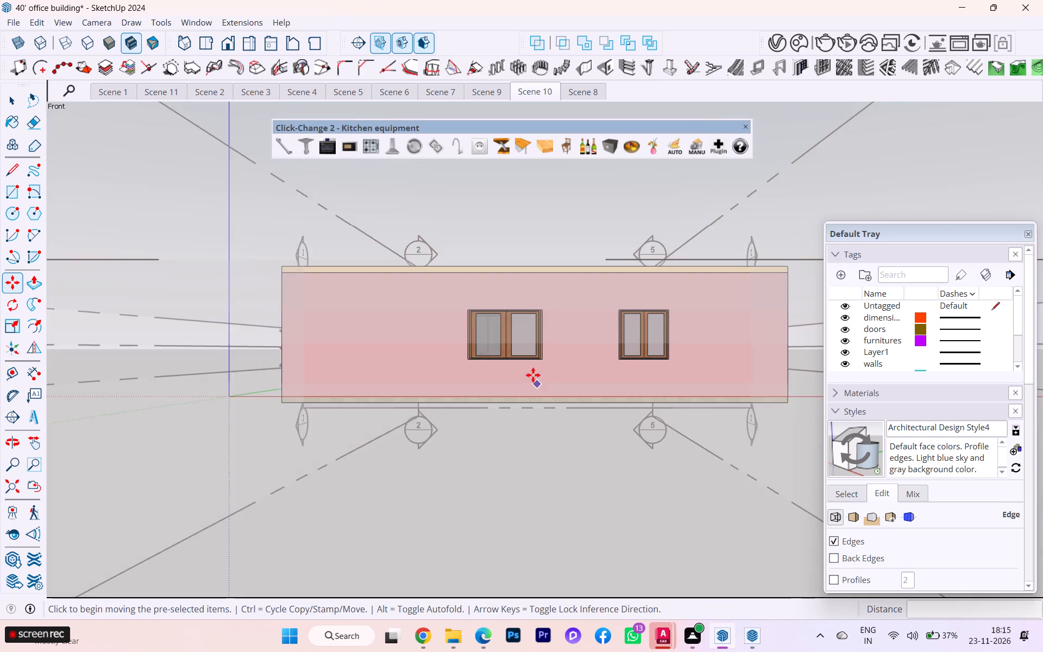
scroll(533, 374, "down", 1)
scroll(532, 374, "up", 2)
scroll(532, 374, "down", 2)
scroll(341, 265, "down", 3)
scroll(362, 279, "up", 1)
scroll(362, 279, "down", 3)
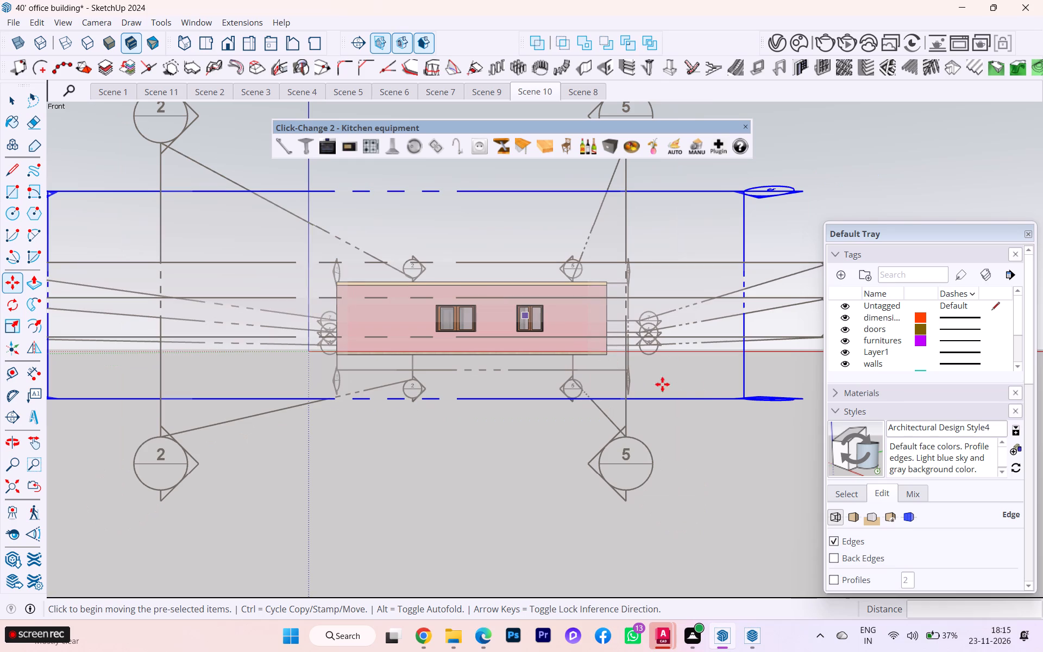
key("m")
left_click(746, 397)
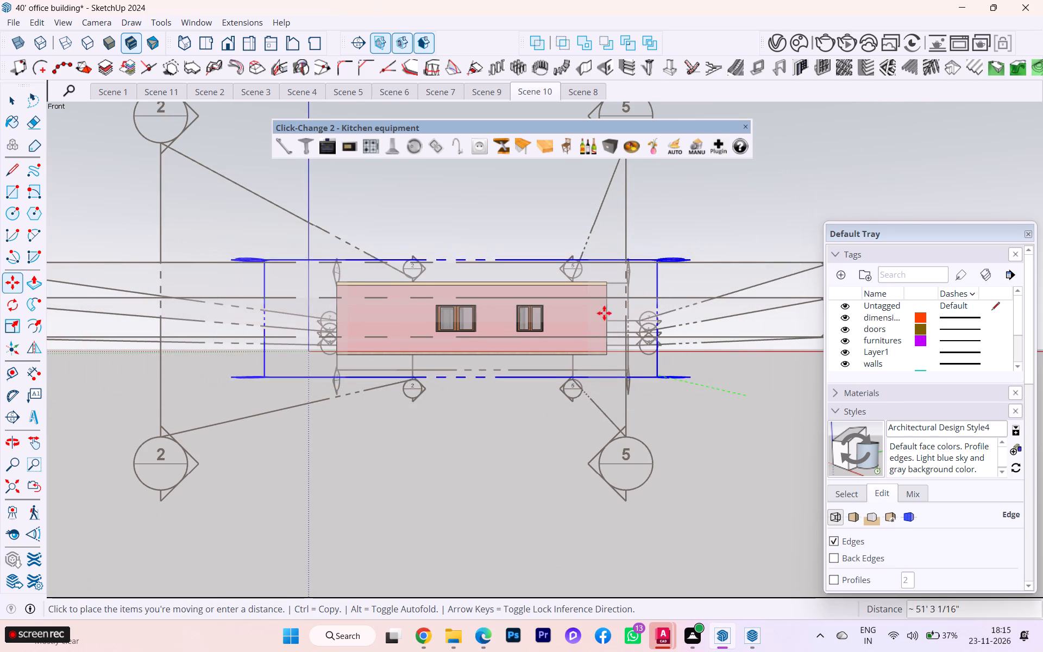
scroll(656, 384, "up", 1)
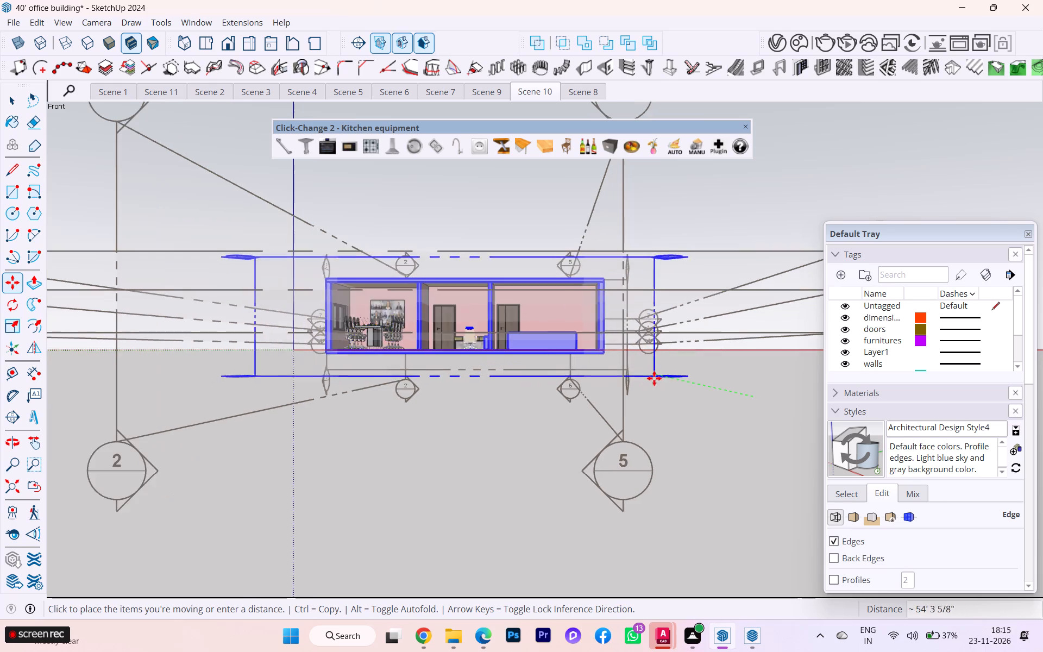
scroll(654, 378, "up", 3)
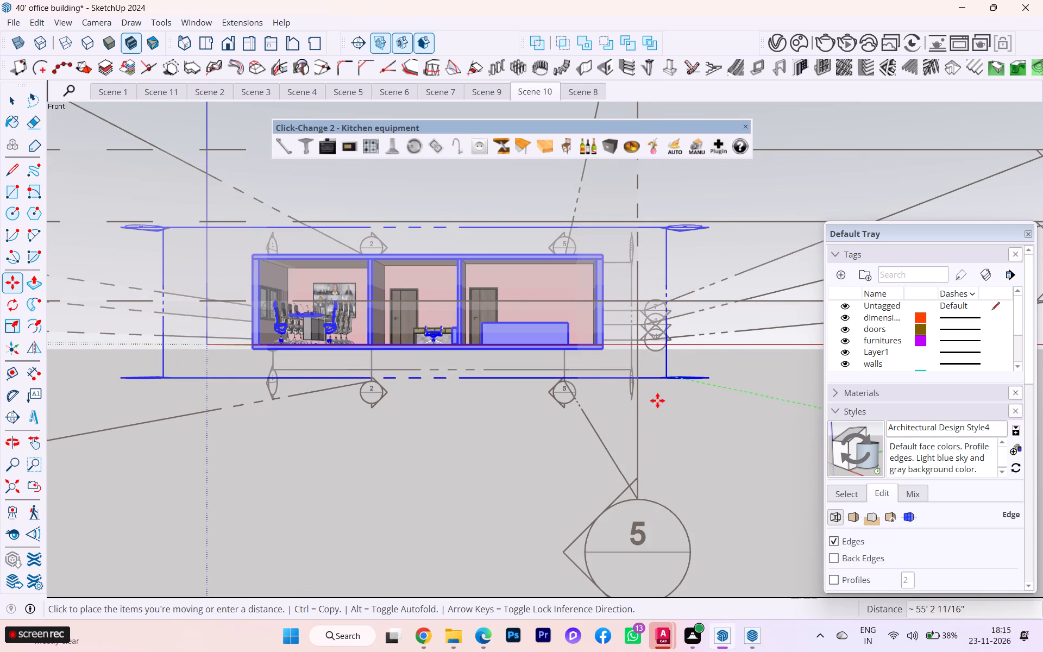
left_click(657, 400)
Move Scene 10's section plane about 1' 1 5/8" more so the cut clears the office and meeting-room chairs.
scroll(342, 302, "up", 5)
scroll(431, 338, "up", 2)
scroll(431, 338, "down", 1)
scroll(431, 338, "up", 1)
scroll(587, 352, "up", 5)
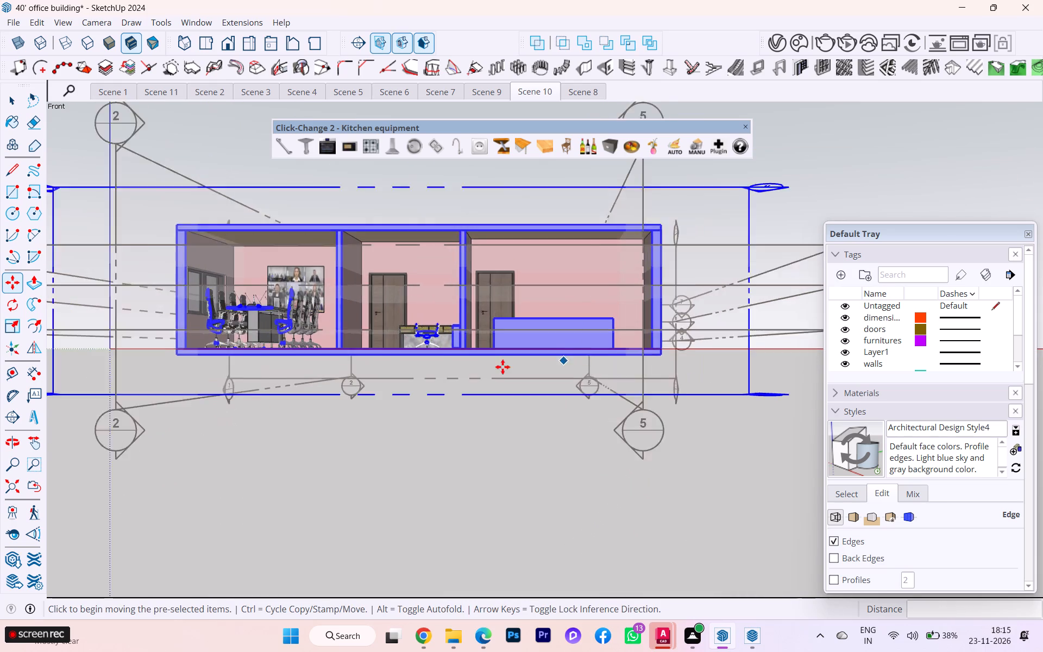
scroll(502, 367, "up", 3)
scroll(496, 368, "down", 4)
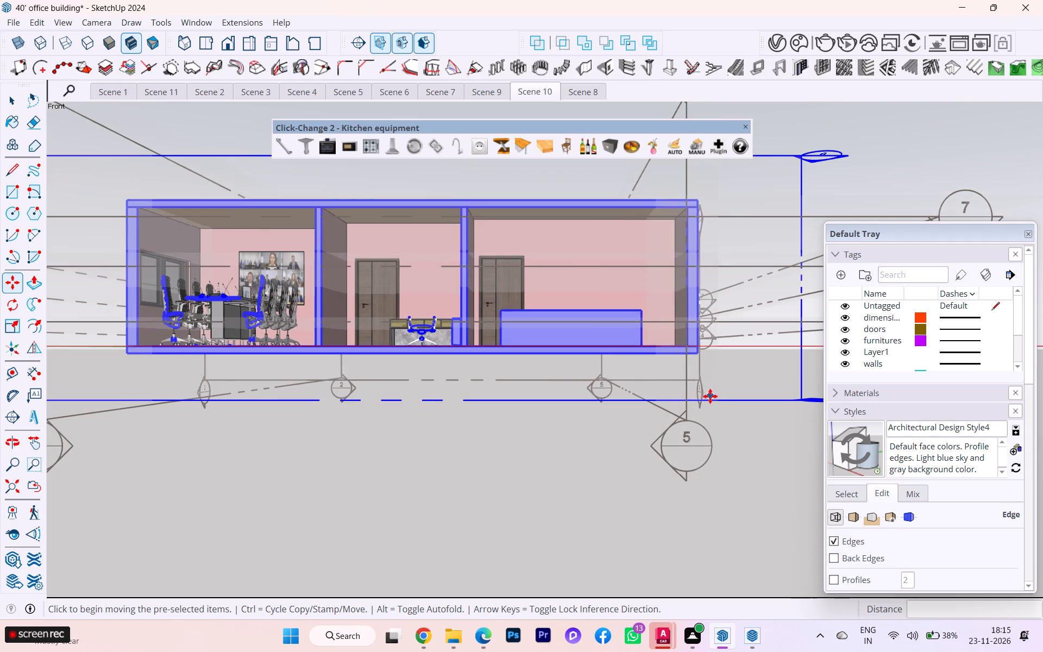
left_click(711, 404)
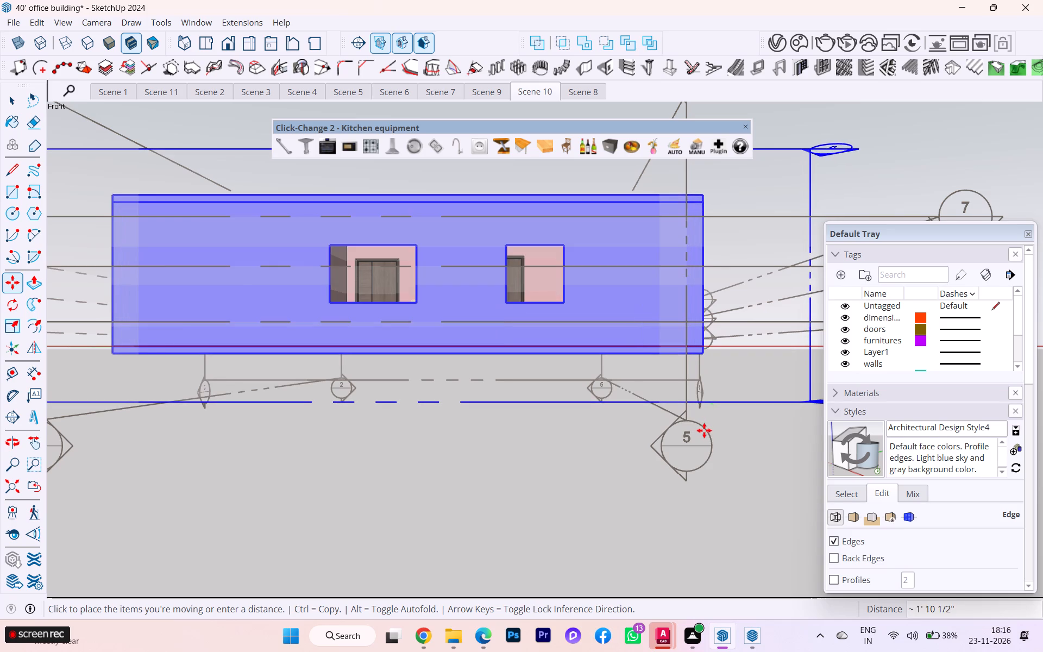
key("Escape")
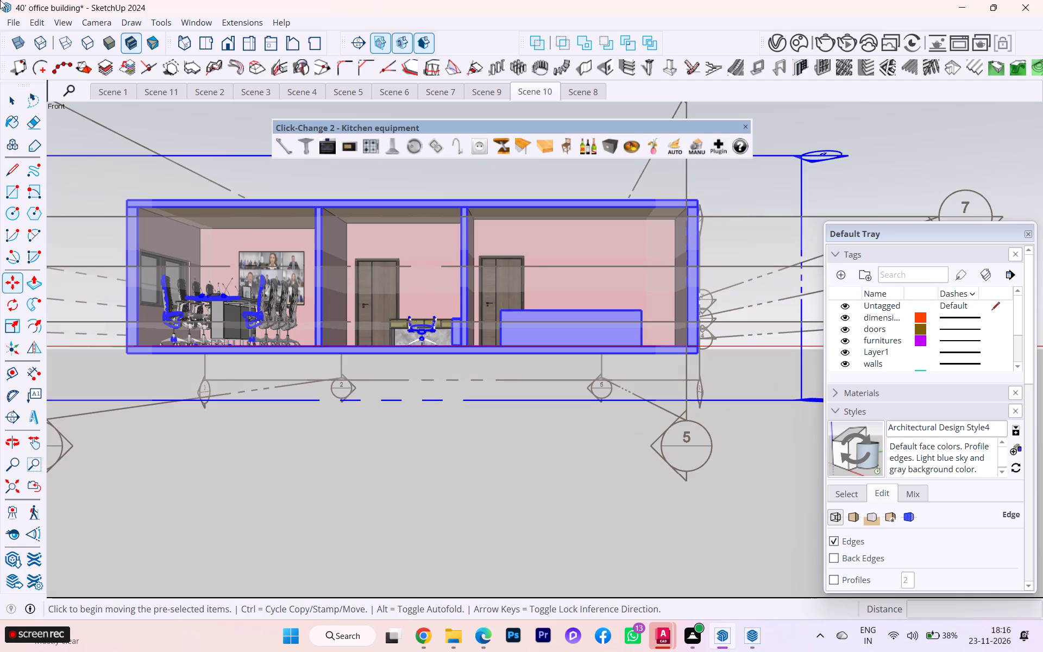
left_click(210, 400)
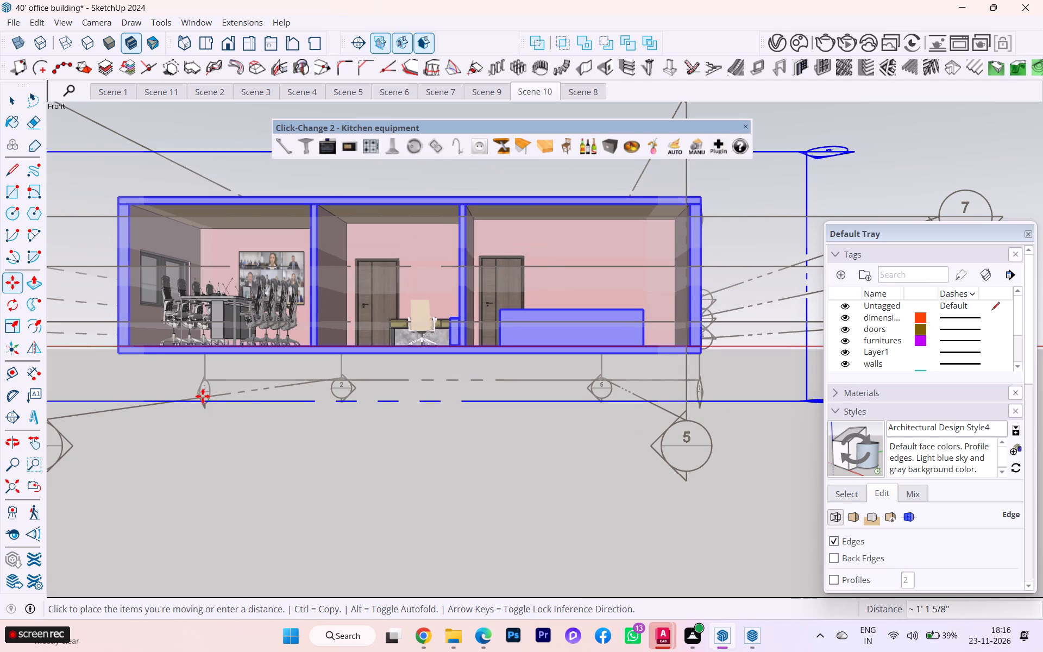
left_click(203, 396)
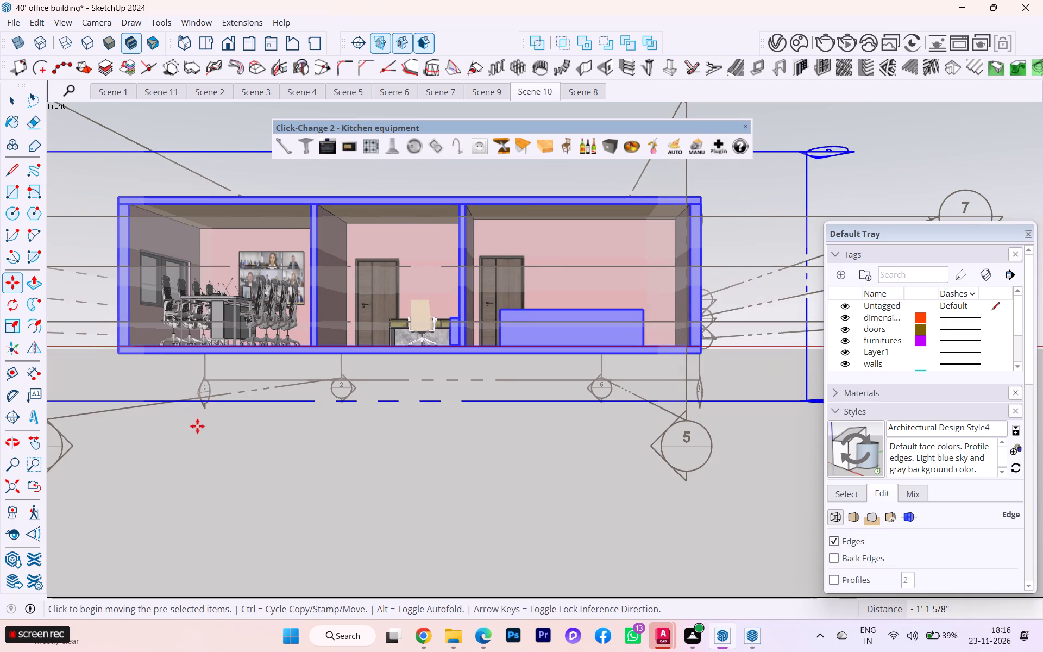
left_click(2, 102)
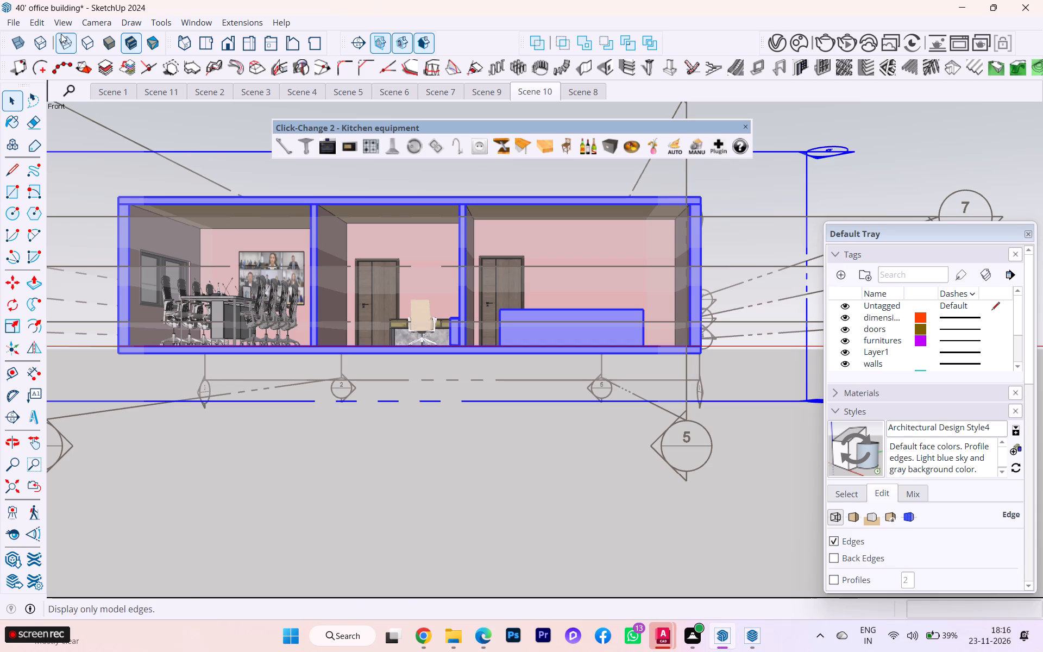
Switch Scene 10's camera to parallel projection.
left_click(56, 23)
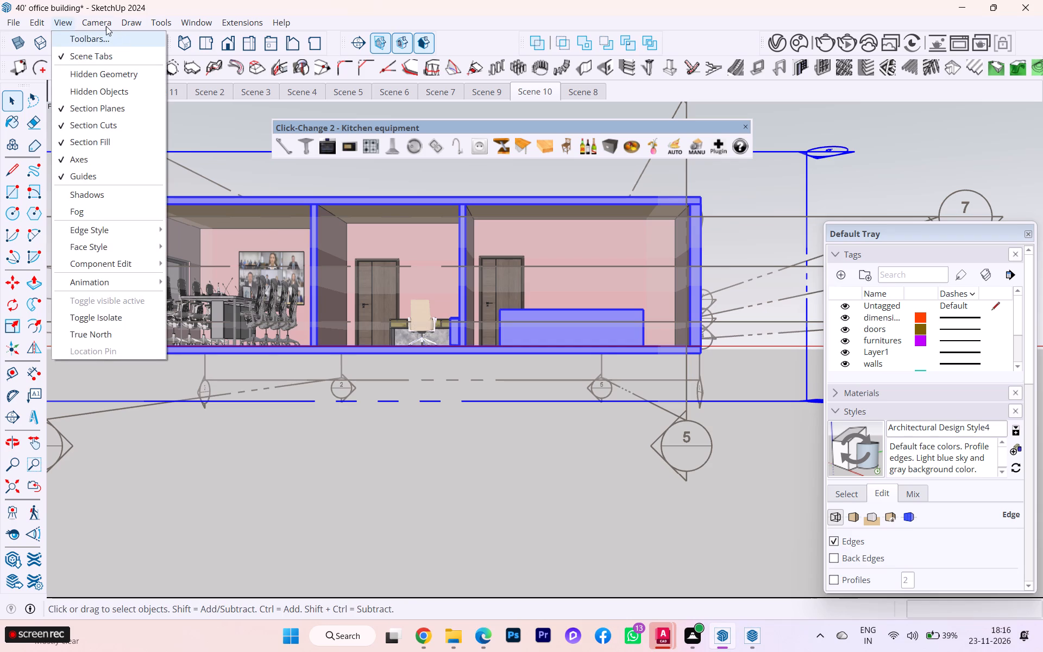
left_click(112, 94)
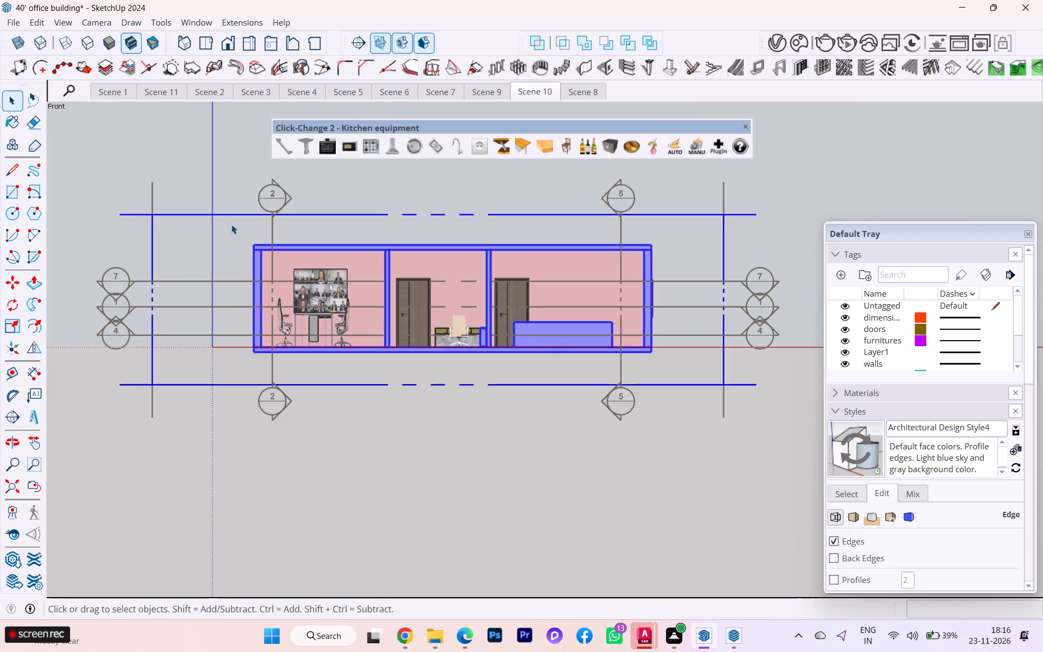
Hide the section planes and update Scene 10, saving the style changes as a new style.
left_click(369, 42)
left_click(375, 42)
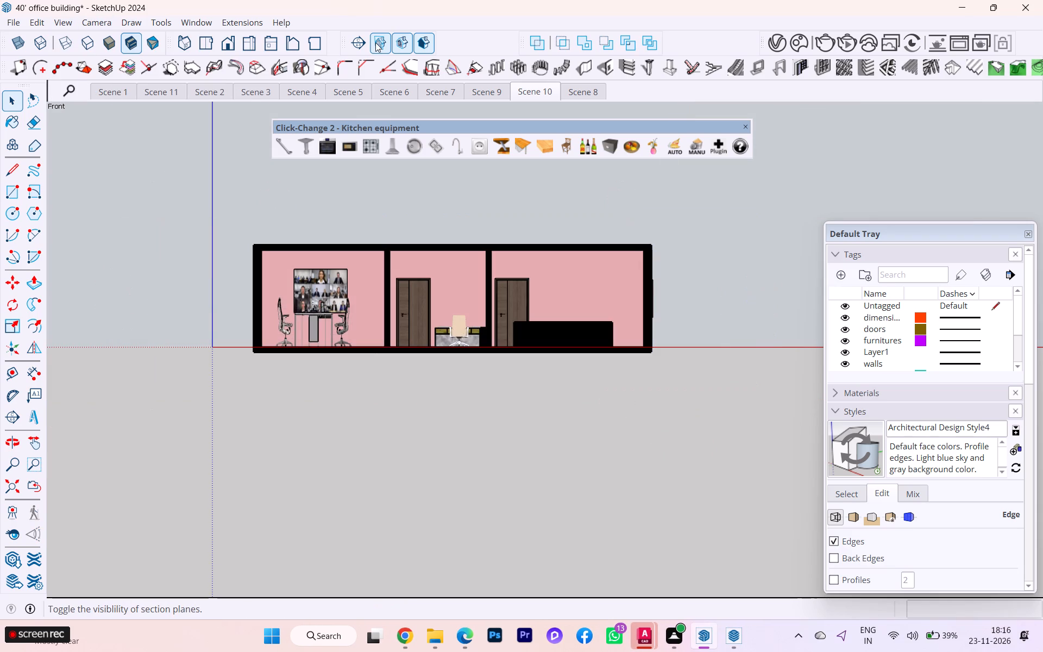
left_click(379, 43)
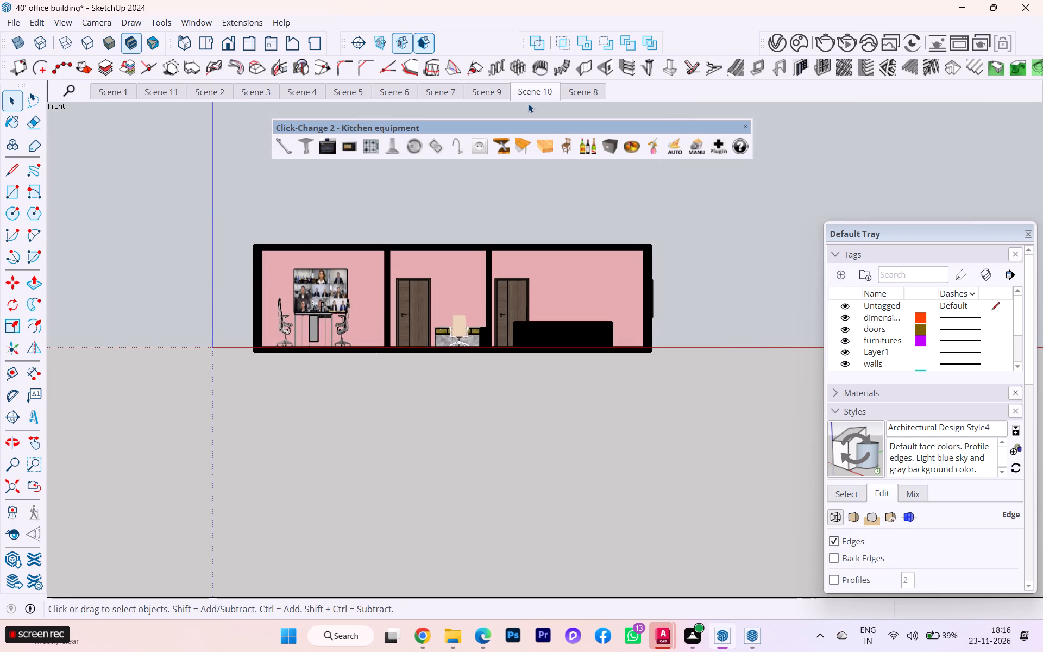
right_click(548, 93)
left_click(568, 149)
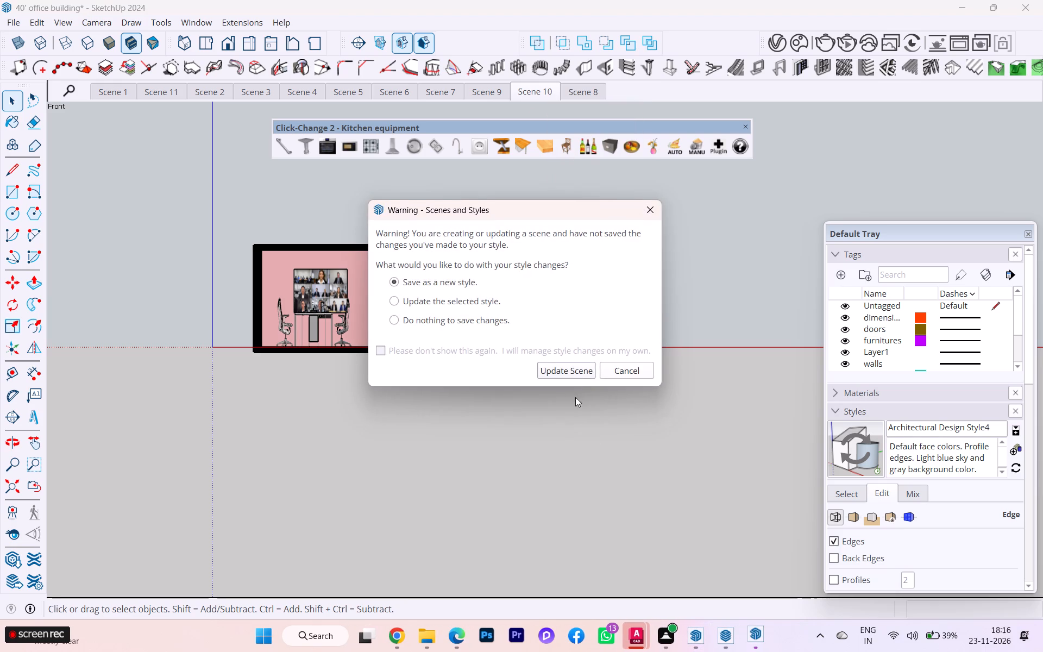
left_click(579, 369)
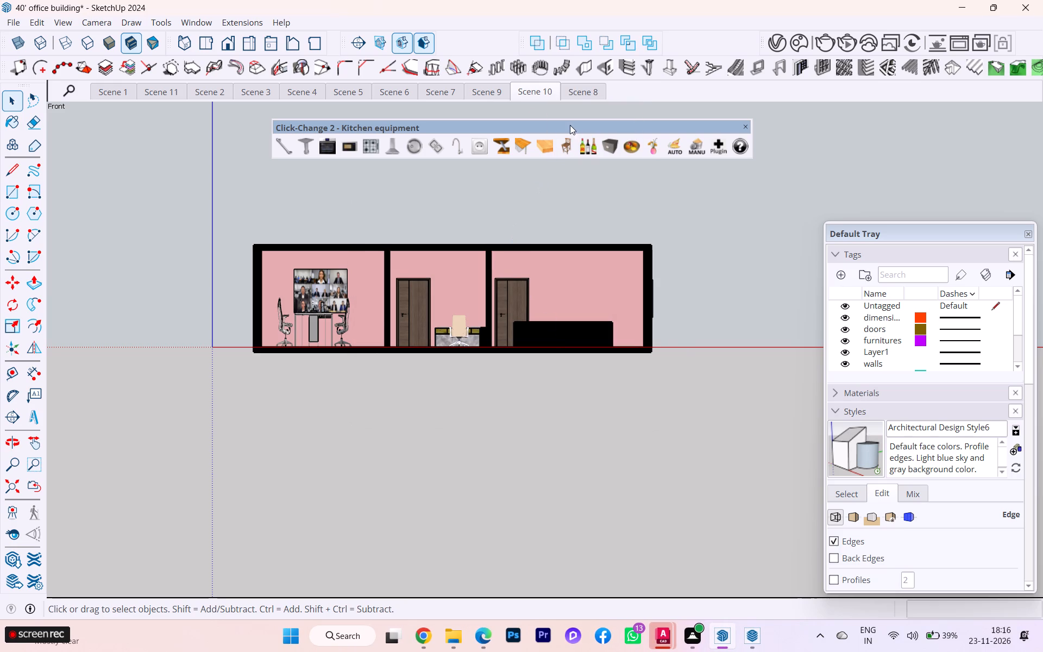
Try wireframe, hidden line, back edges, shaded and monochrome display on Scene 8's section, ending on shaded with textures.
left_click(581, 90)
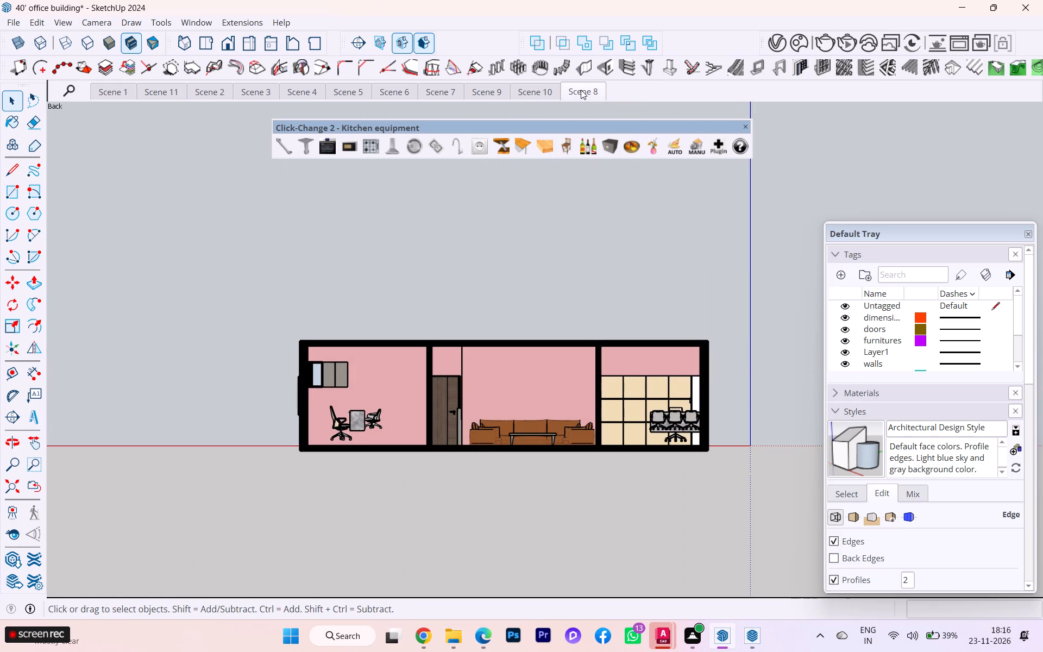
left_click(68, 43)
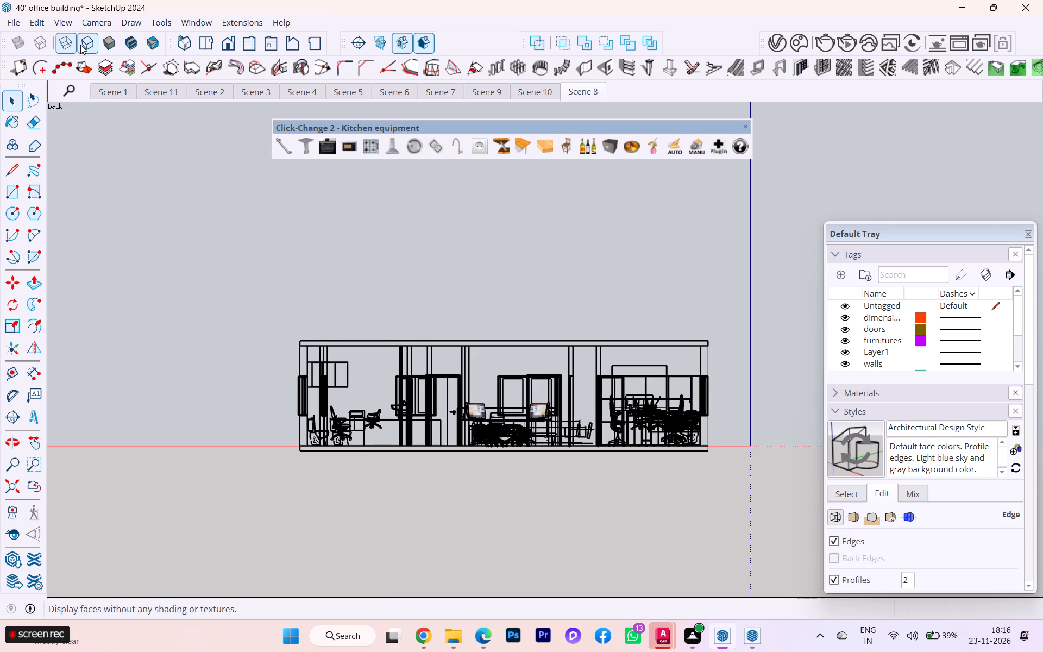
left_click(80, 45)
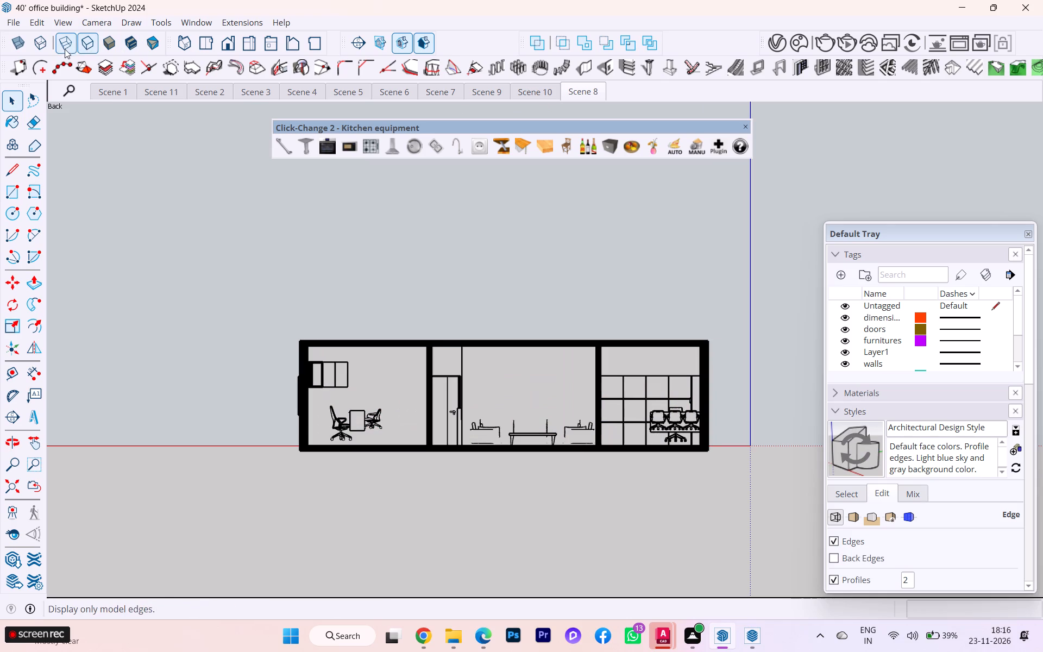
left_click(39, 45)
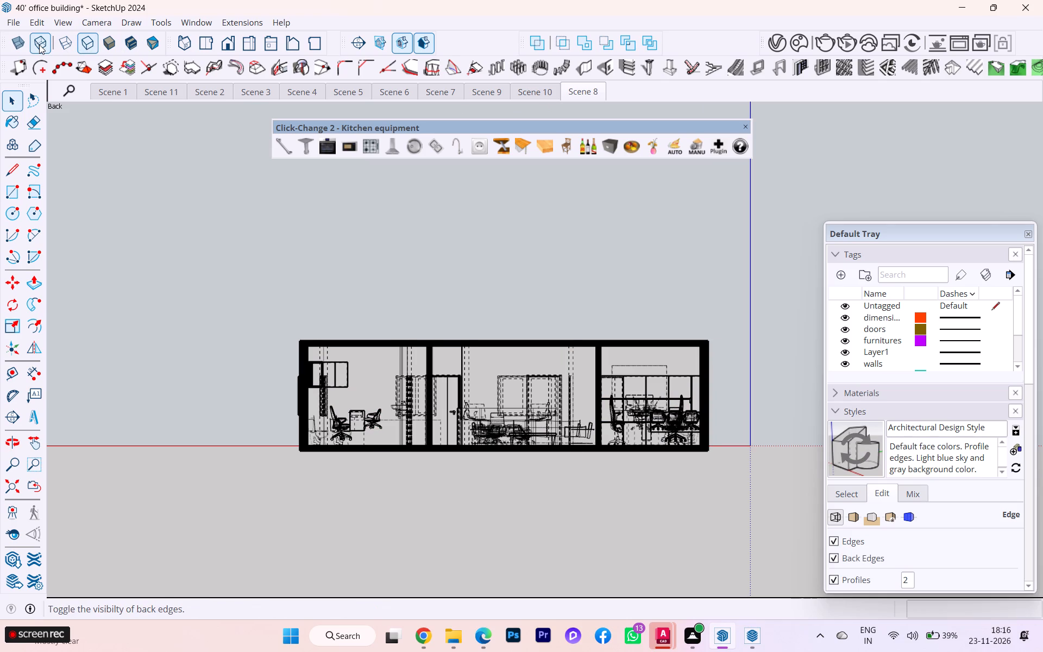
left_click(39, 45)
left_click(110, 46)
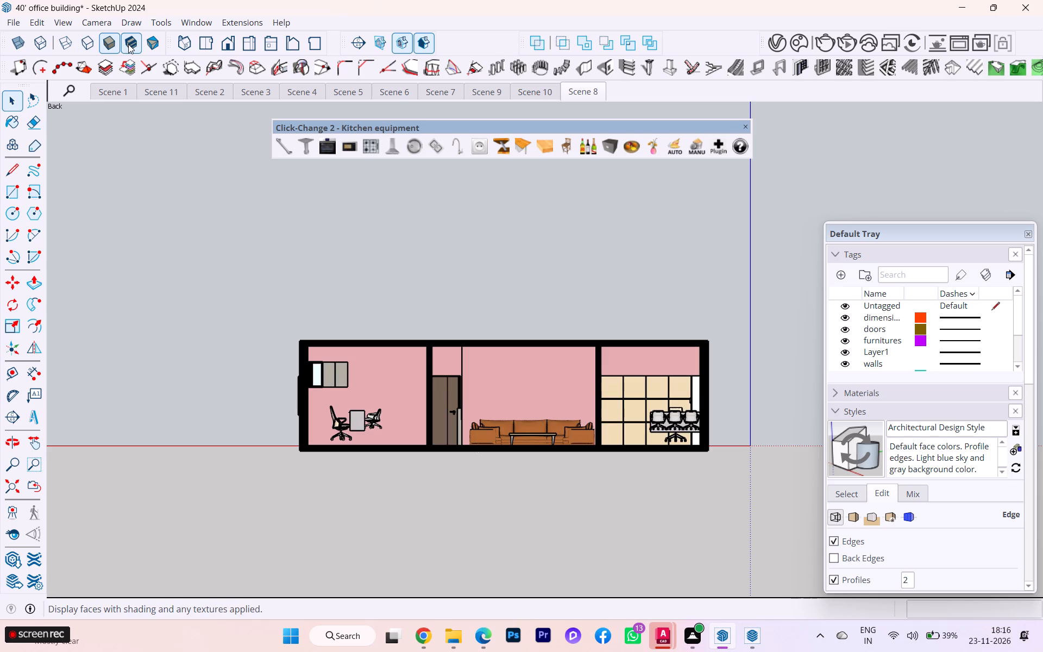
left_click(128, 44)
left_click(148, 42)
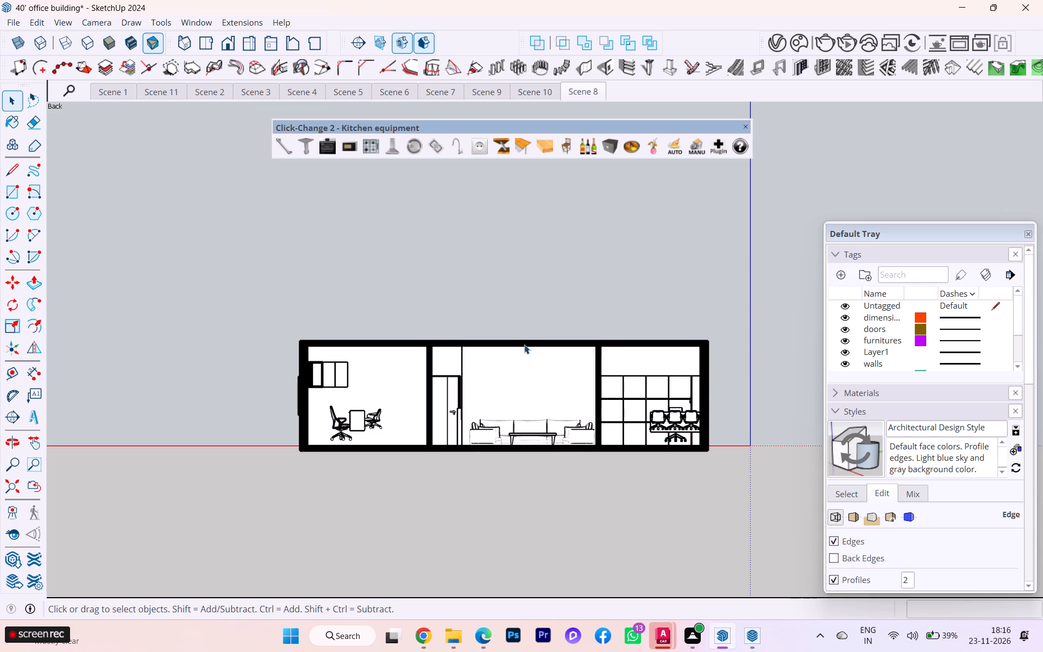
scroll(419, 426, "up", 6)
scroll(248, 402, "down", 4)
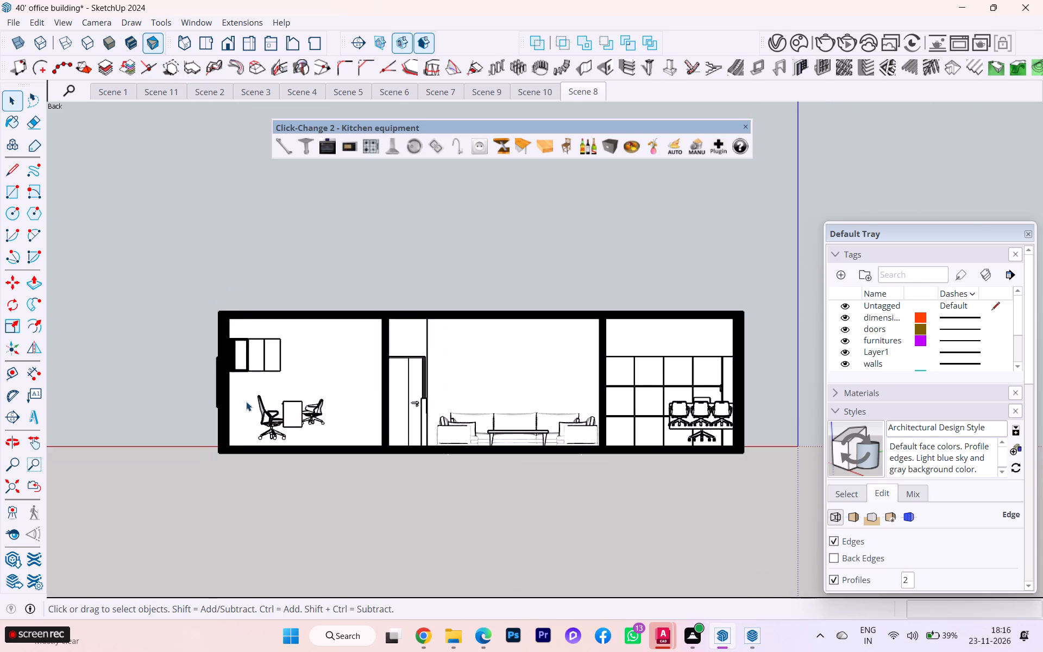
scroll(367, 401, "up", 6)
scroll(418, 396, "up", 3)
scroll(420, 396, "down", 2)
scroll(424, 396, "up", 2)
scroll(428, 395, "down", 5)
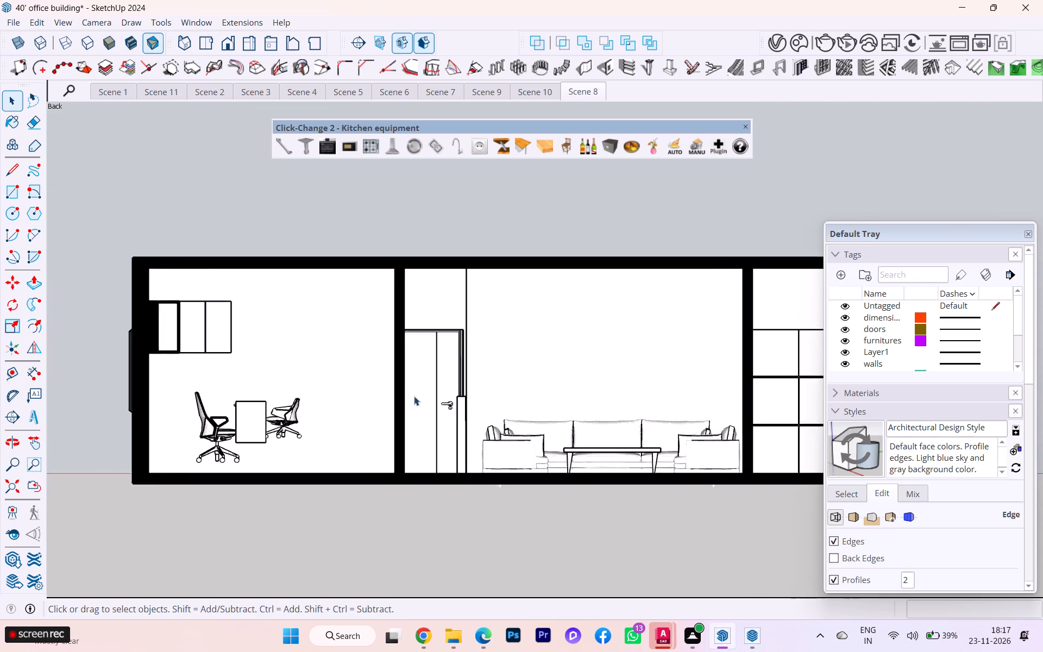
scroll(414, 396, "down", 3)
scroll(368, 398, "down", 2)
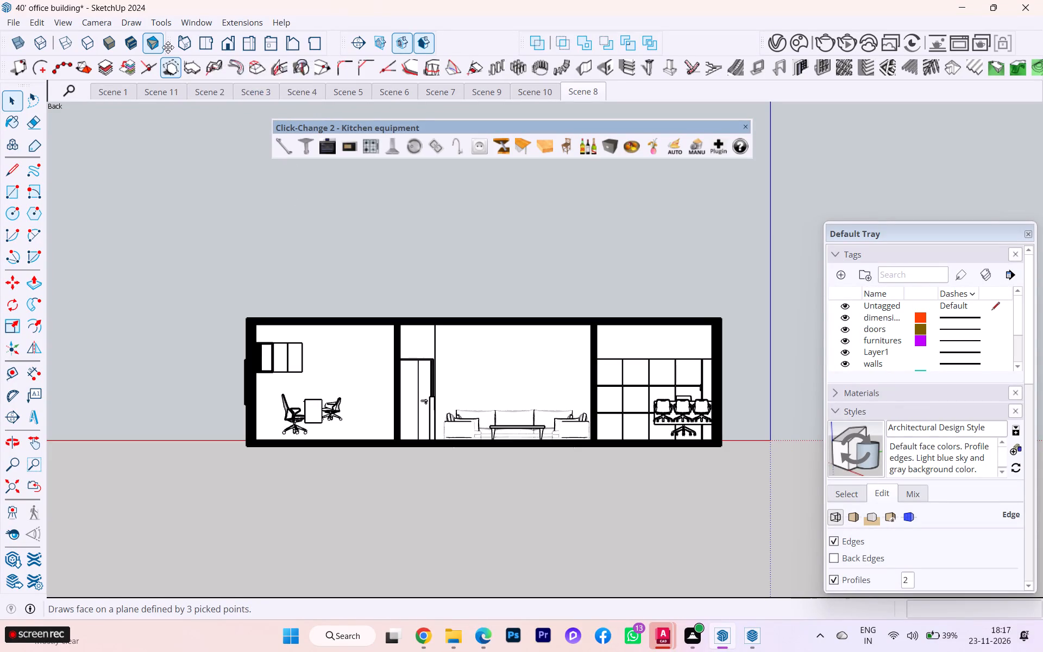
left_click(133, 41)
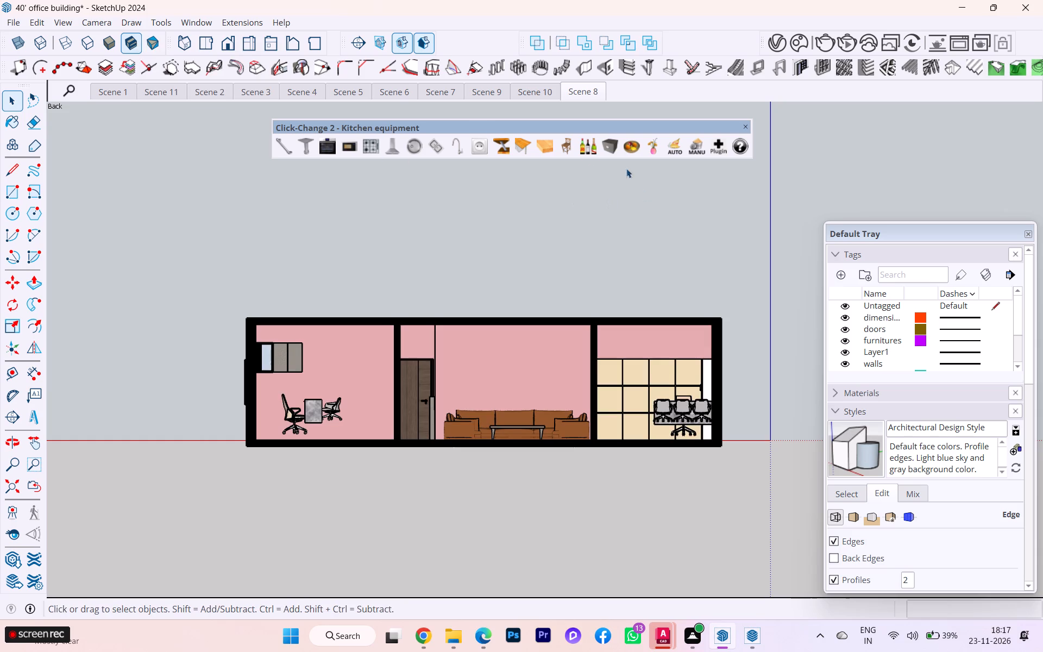
Update Scene 8 with the closer view of its section.
right_click(588, 86)
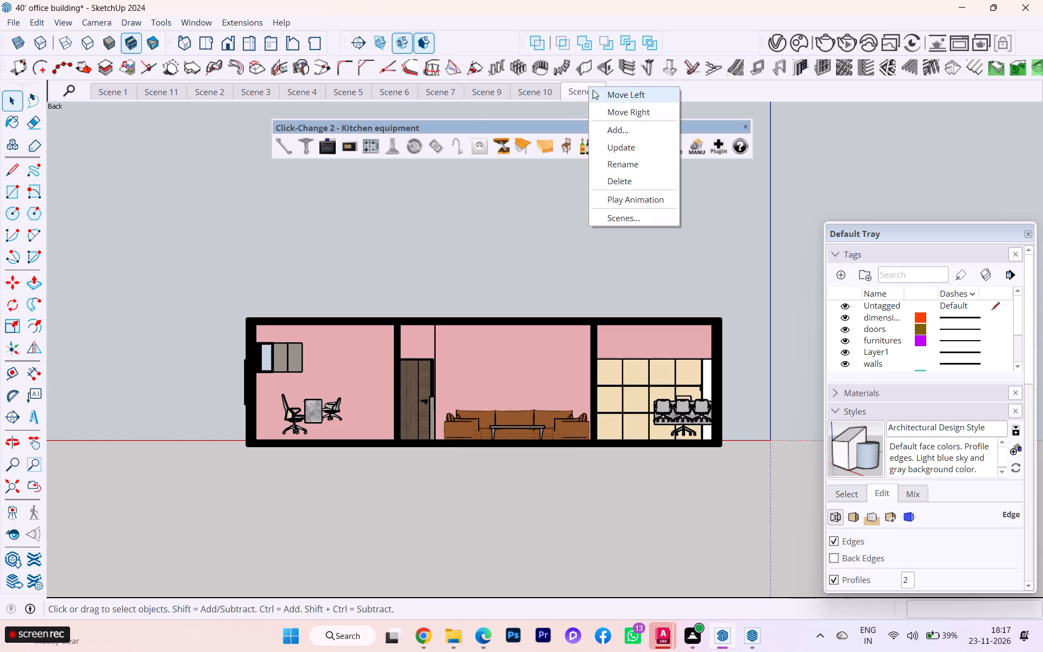
left_click(626, 141)
Compare the section views of Scene 10 and Scene 9.
left_click(548, 91)
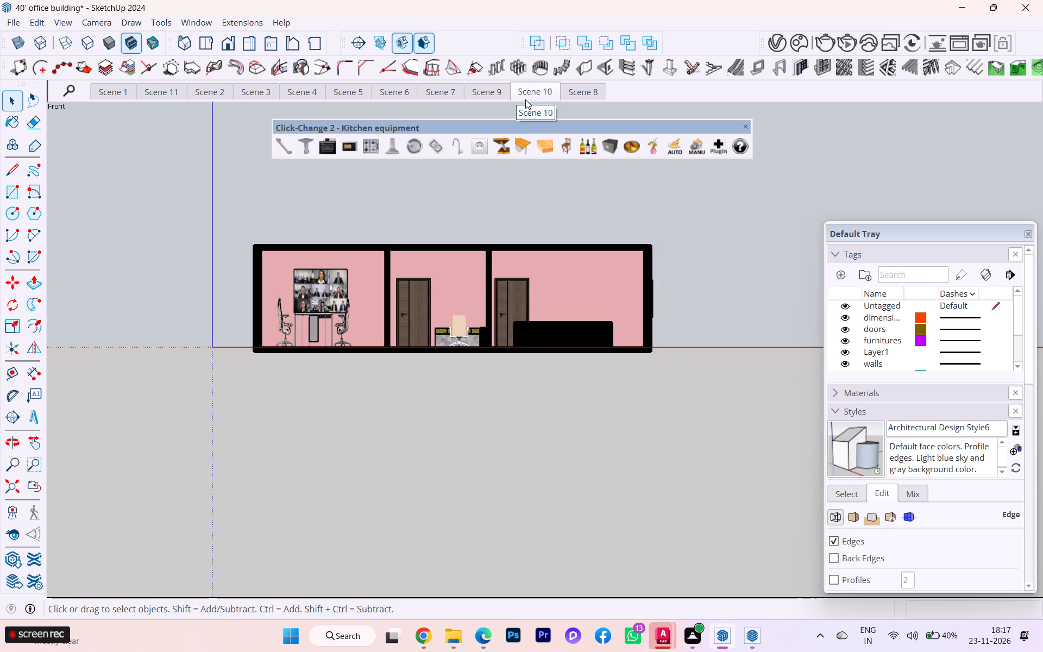
left_click(487, 96)
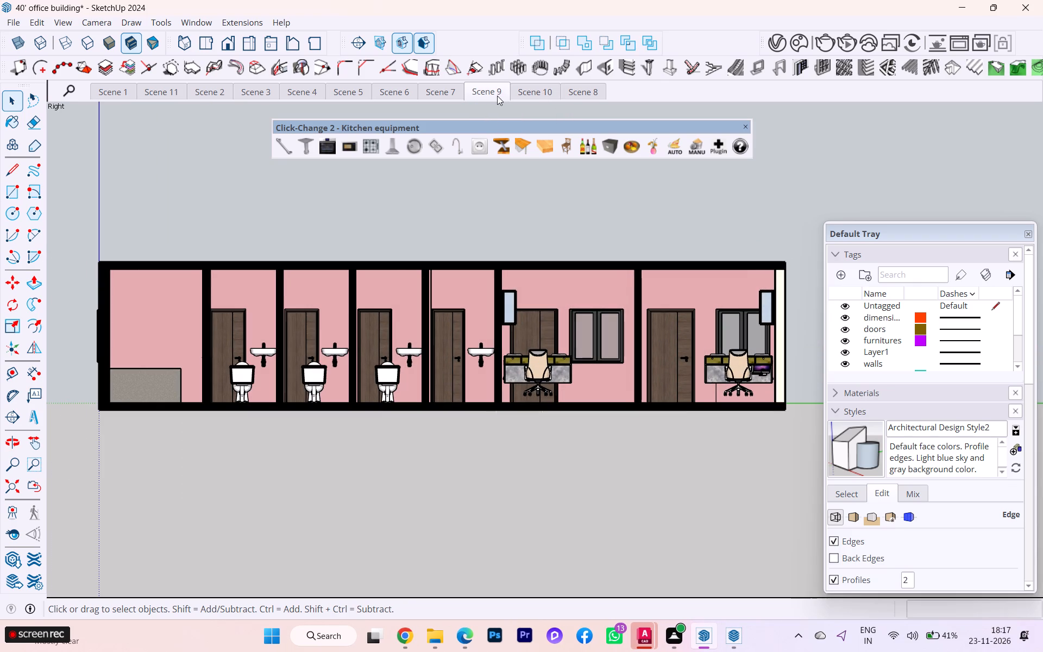
left_click(535, 93)
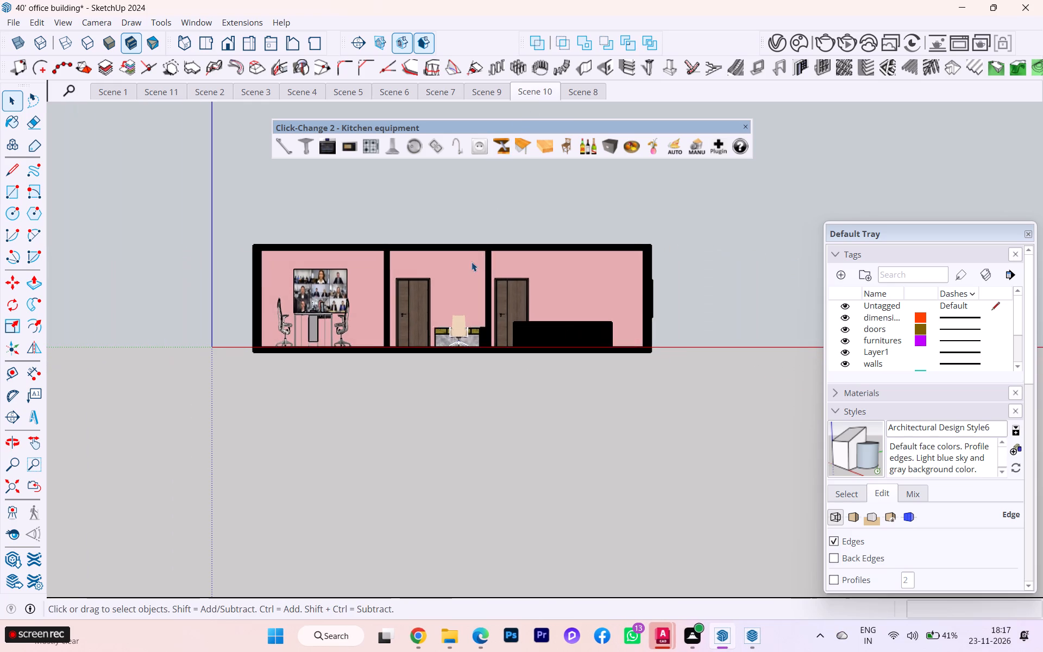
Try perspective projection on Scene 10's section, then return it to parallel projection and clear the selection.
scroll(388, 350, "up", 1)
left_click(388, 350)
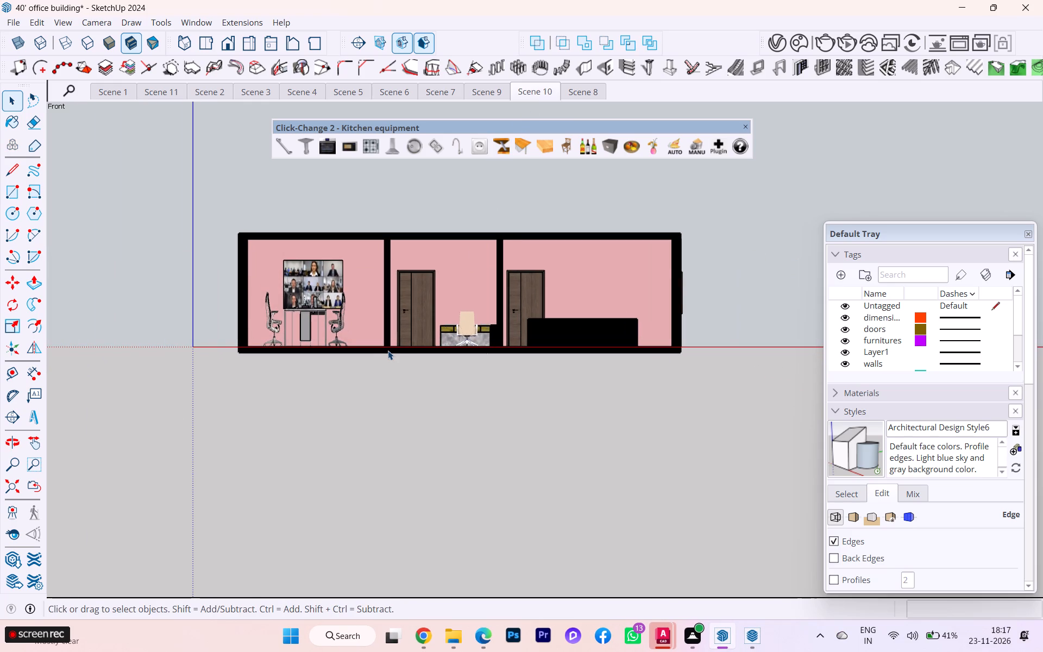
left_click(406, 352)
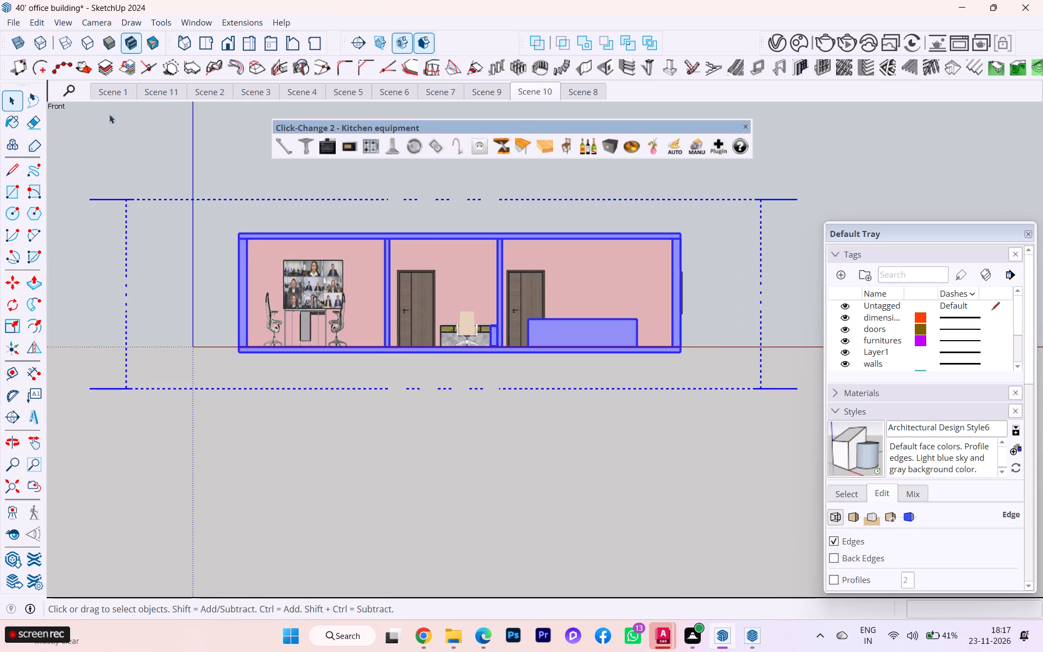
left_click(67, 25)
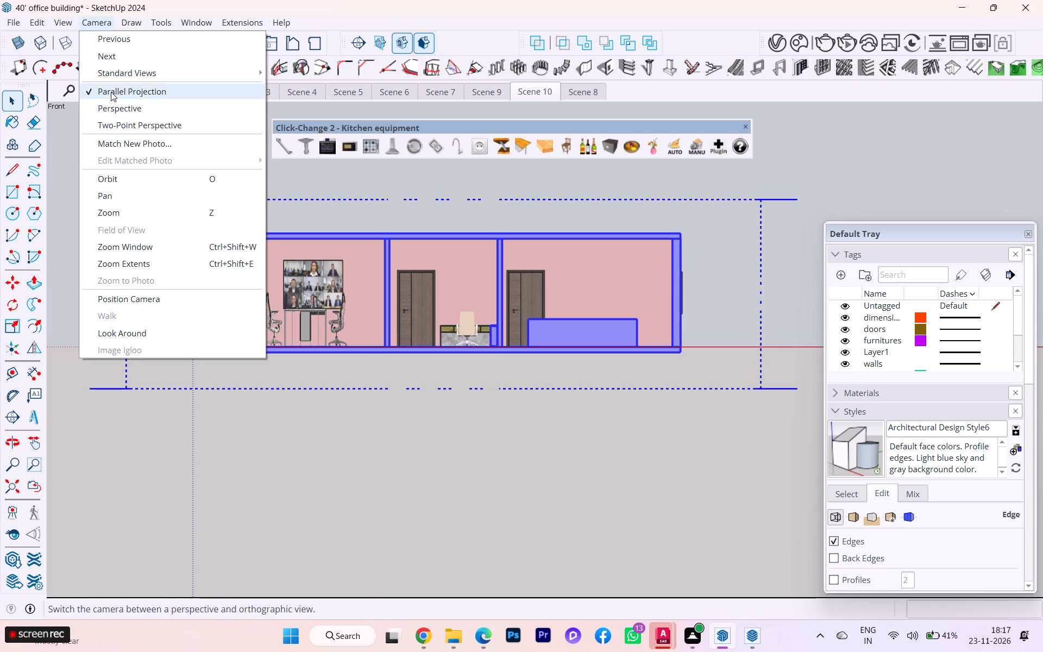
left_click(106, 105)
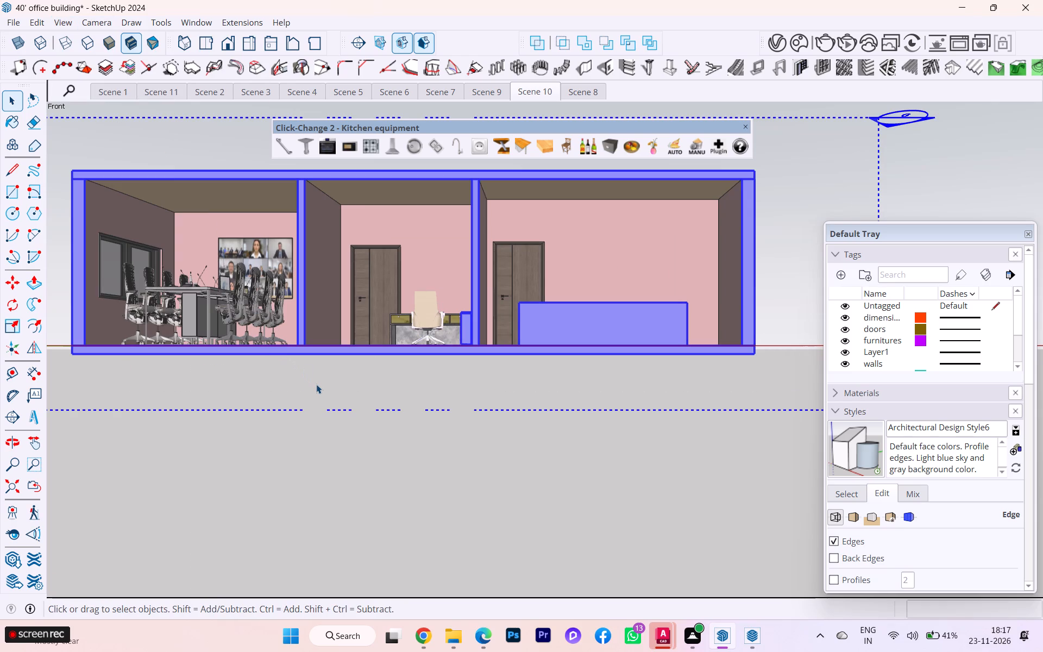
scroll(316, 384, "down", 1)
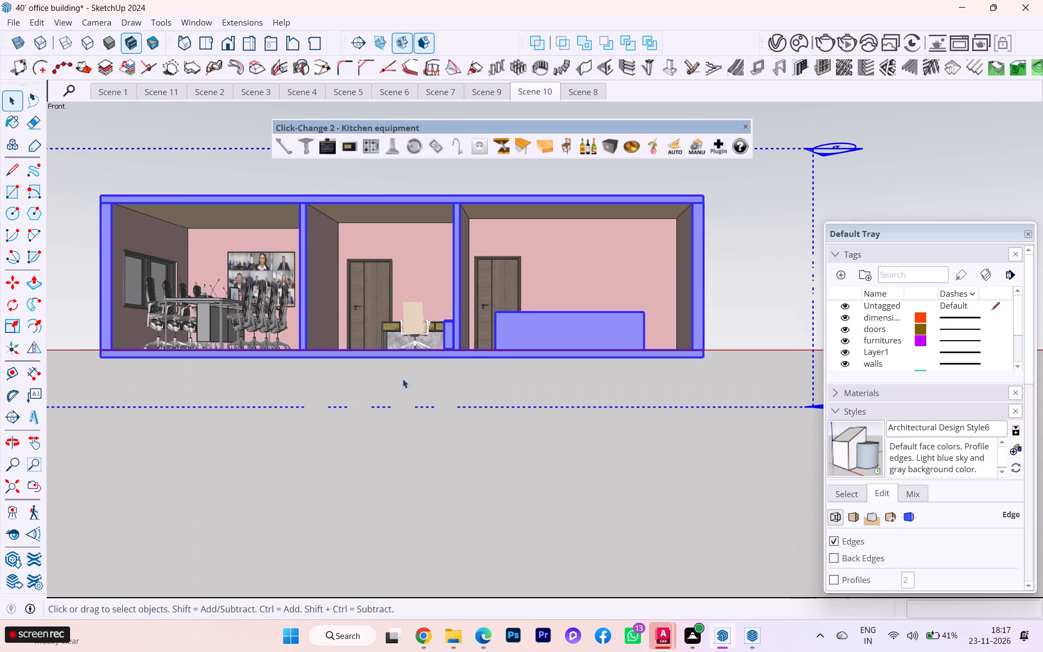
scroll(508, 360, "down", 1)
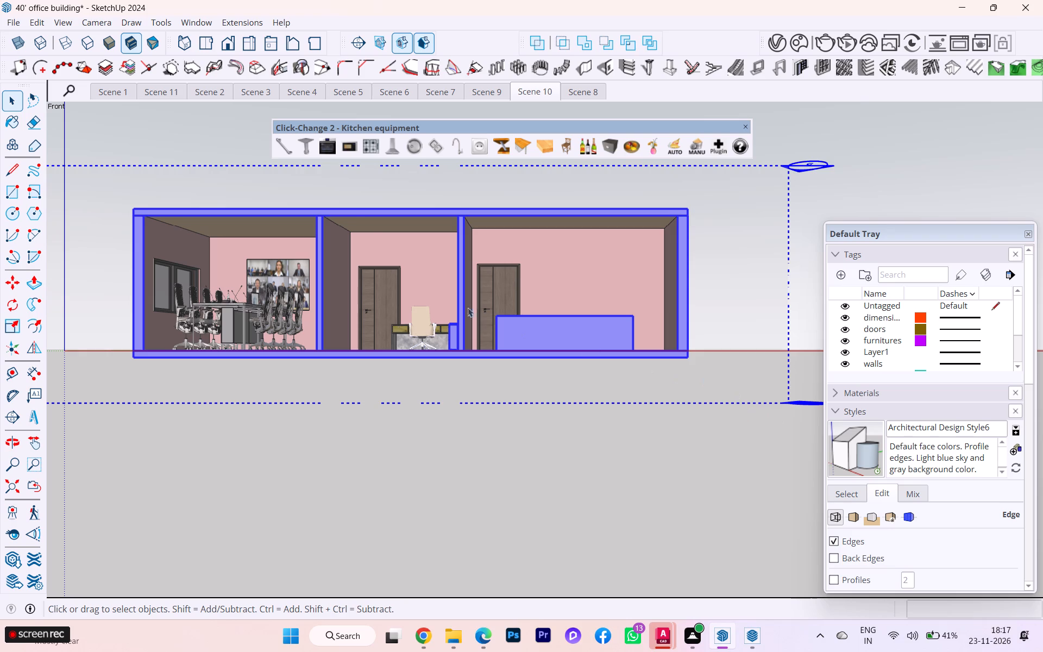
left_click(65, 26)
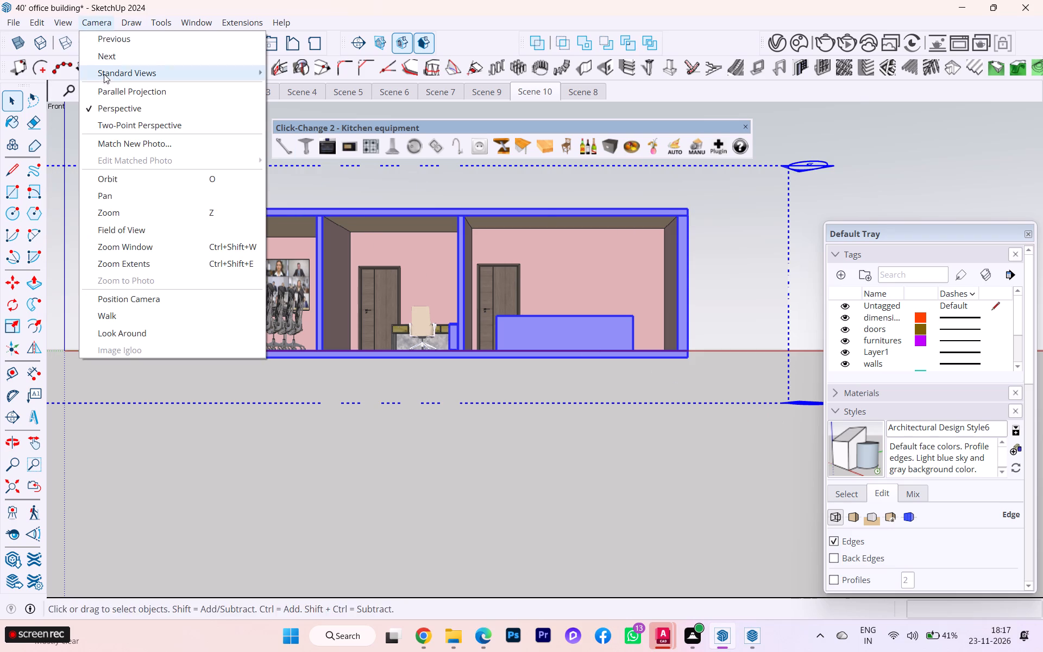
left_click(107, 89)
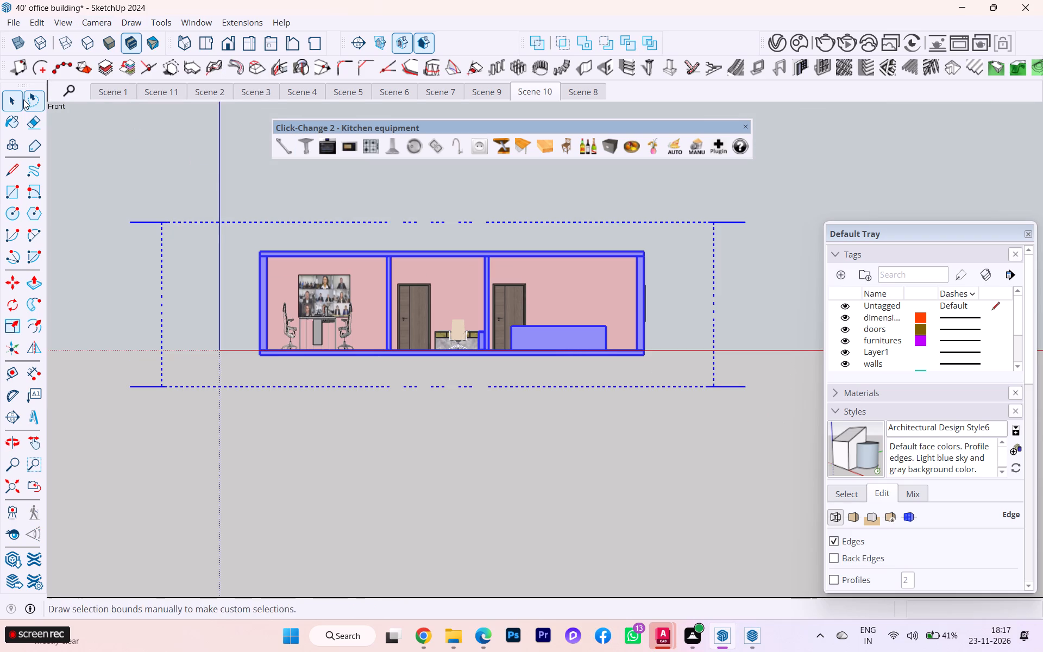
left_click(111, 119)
Update Scene 10 with a closer parallel view of the section.
scroll(334, 214, "up", 3)
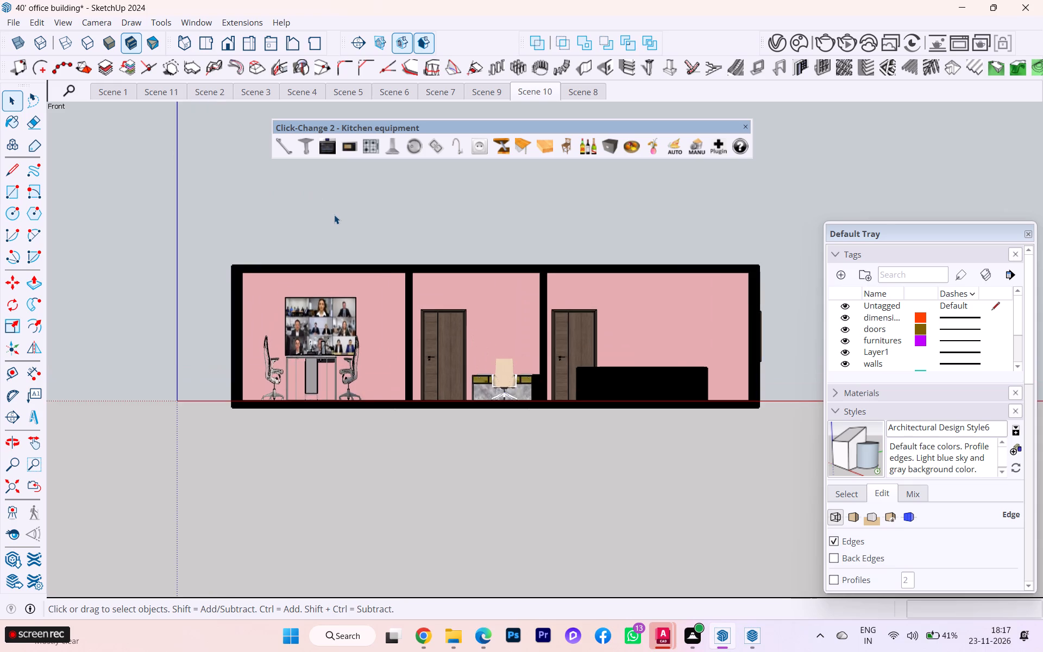
scroll(334, 217, "up", 2)
right_click(528, 91)
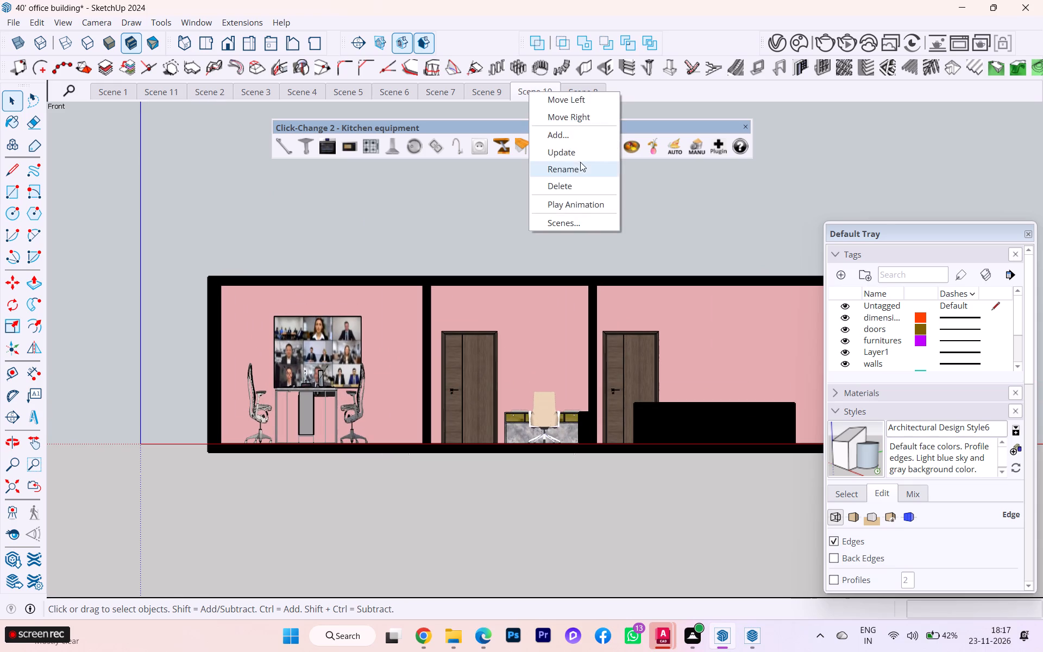
left_click(580, 151)
Save the office building model.
left_click(7, 21)
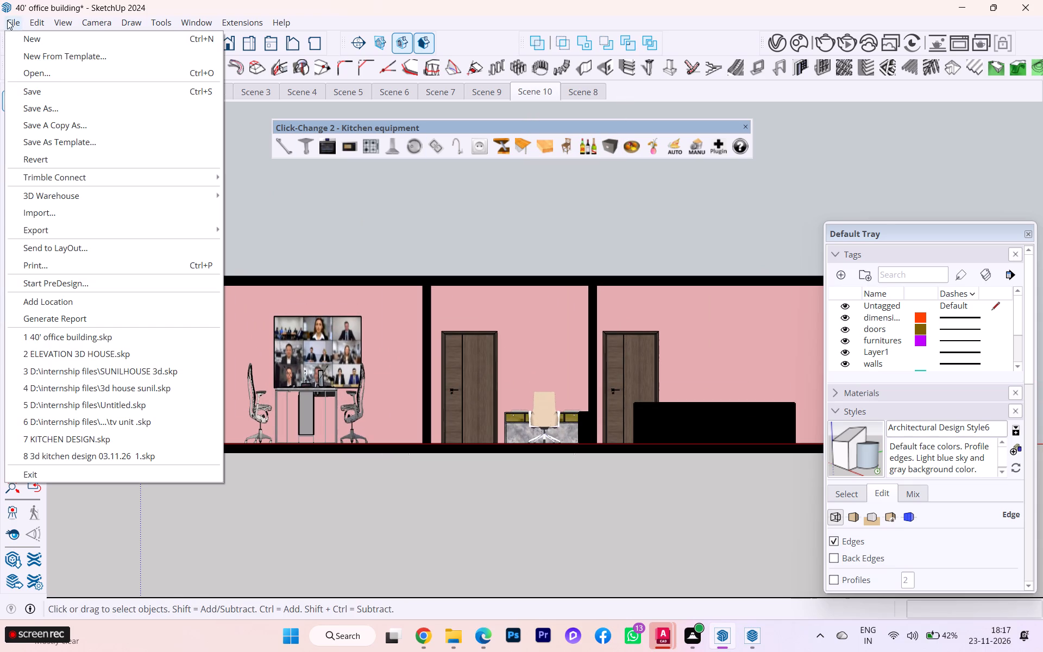
left_click(54, 95)
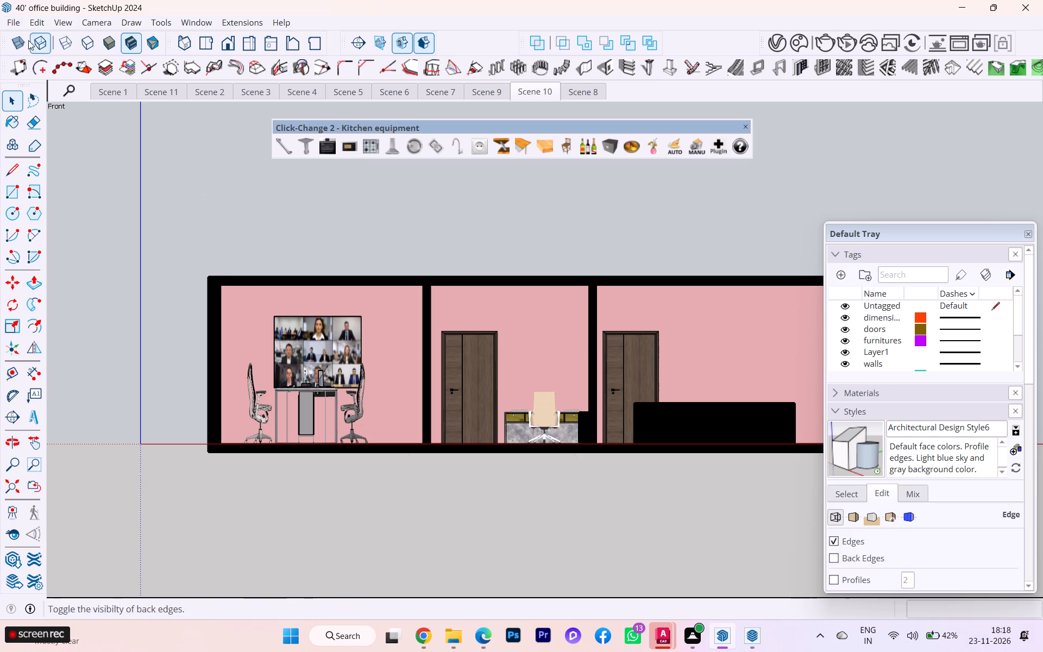
Send the saved office building model to LayOut.
left_click(12, 21)
left_click(56, 243)
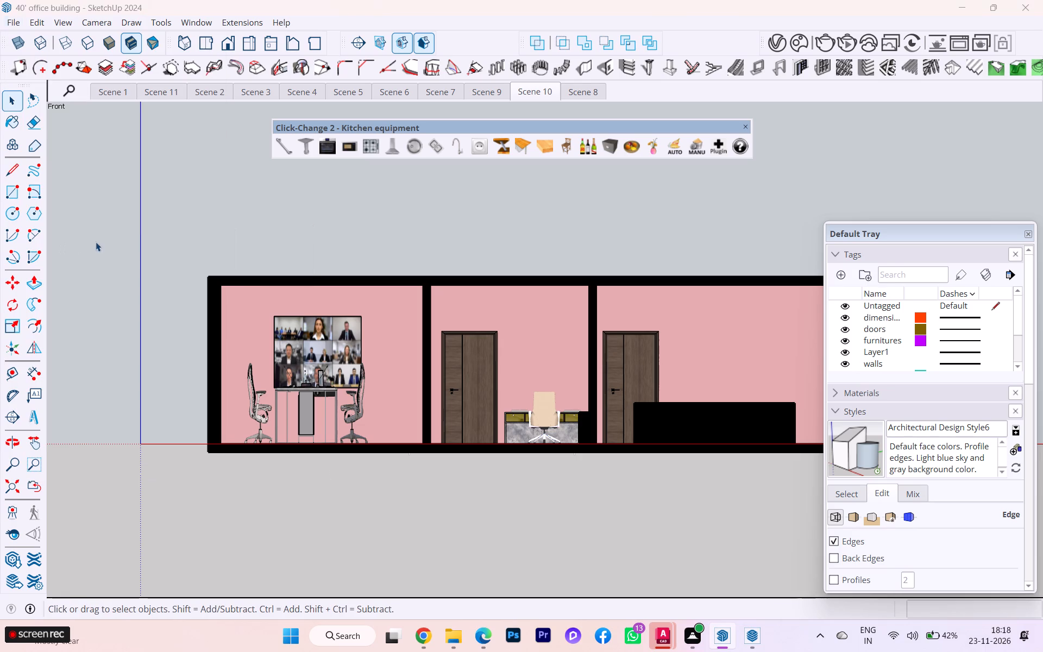
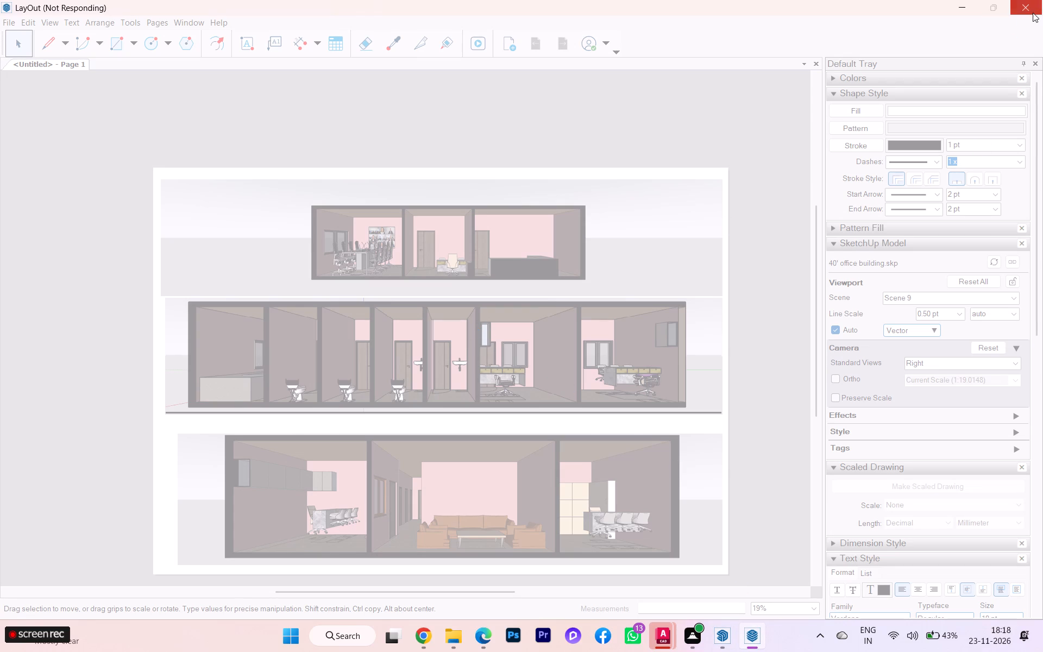
Force the unresponsive LayOut program, with its untitled three-viewport sheet, to close.
left_click(571, 327)
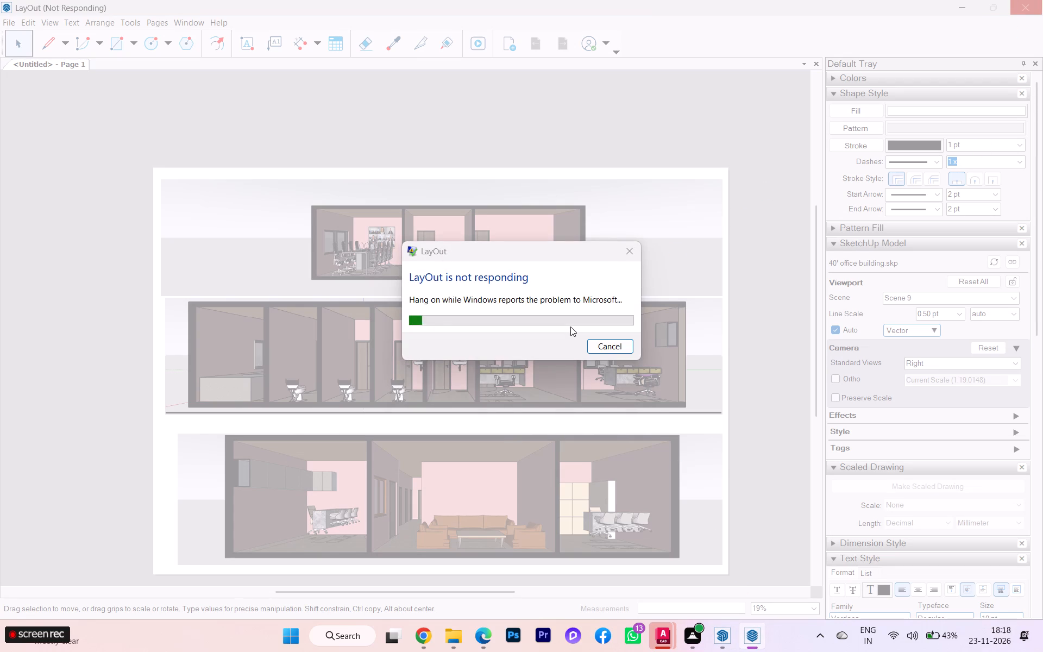
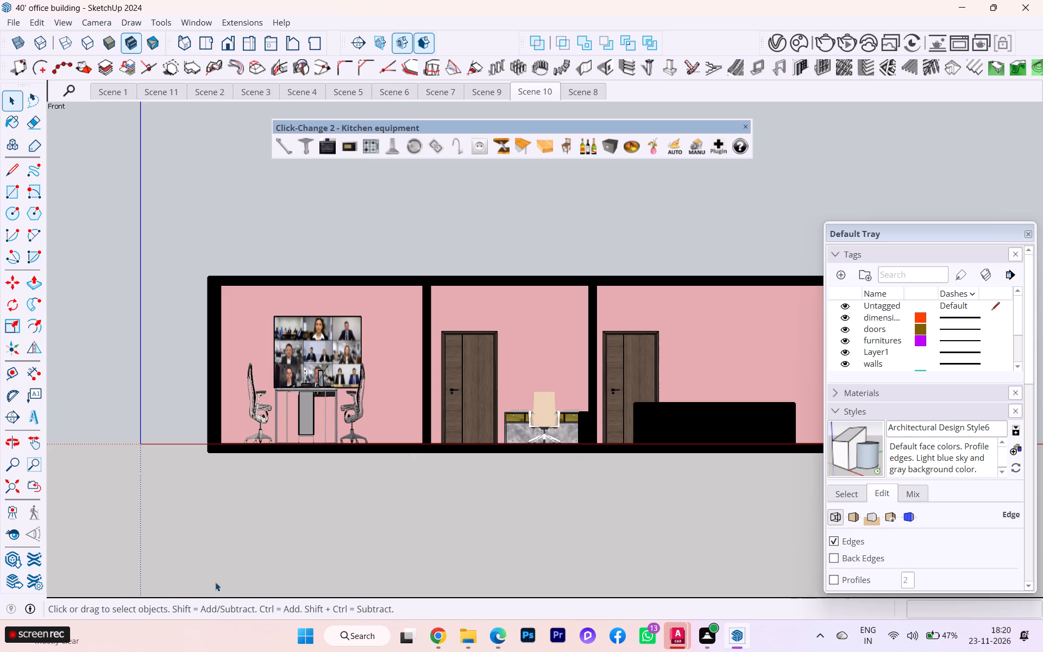
Export the Scene 10 section view as a JPEG 2D graphic named section 10 into the internship files folder.
left_click(17, 18)
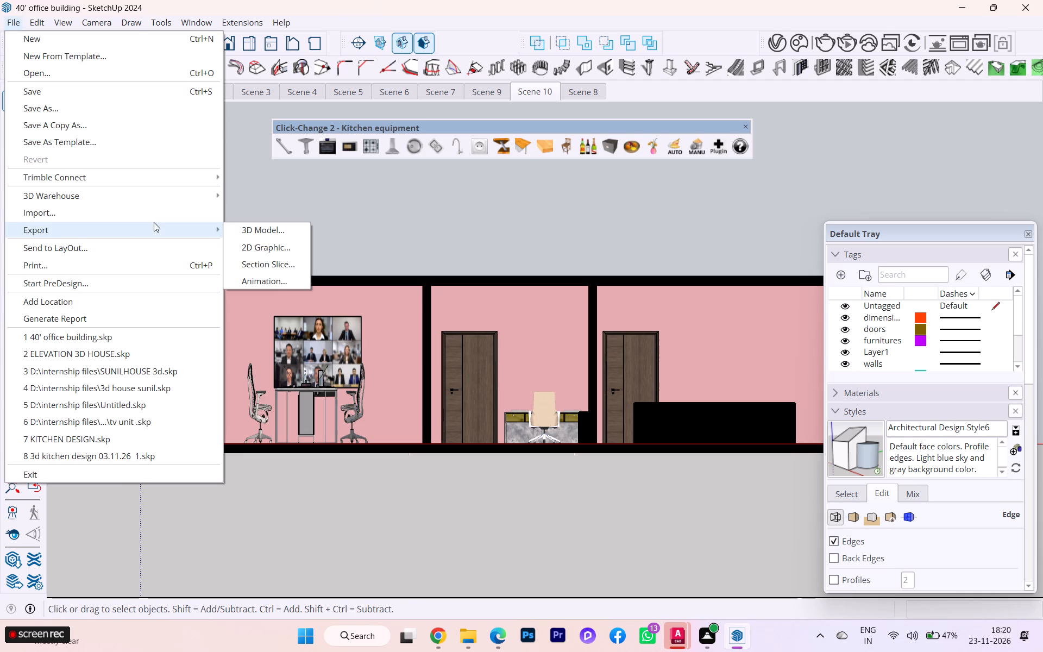
left_click(117, 230)
left_click(259, 249)
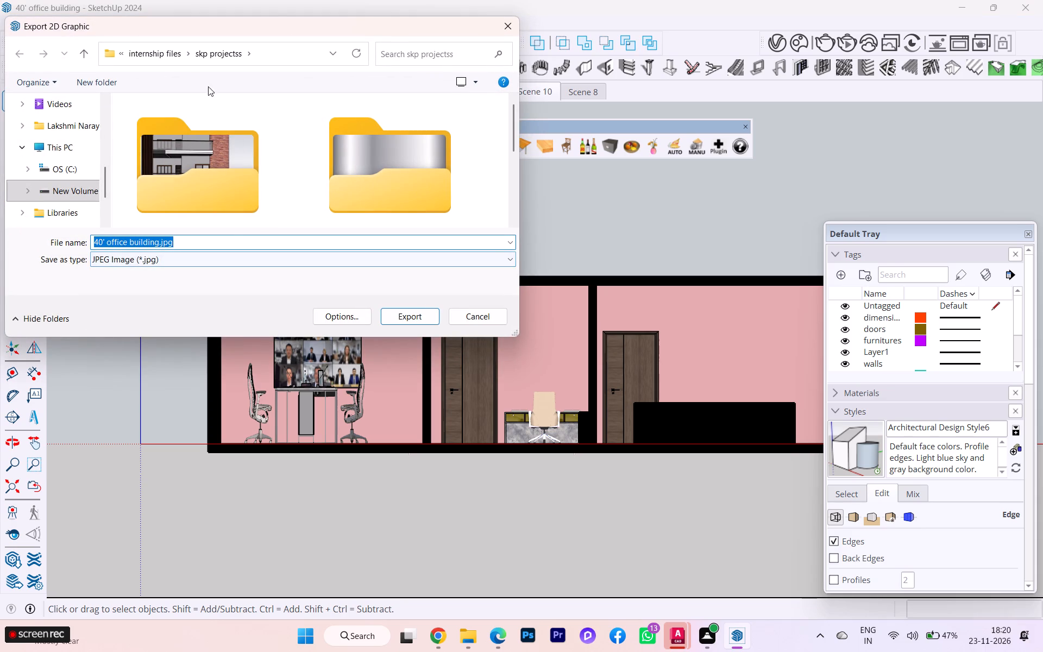
left_click(172, 53)
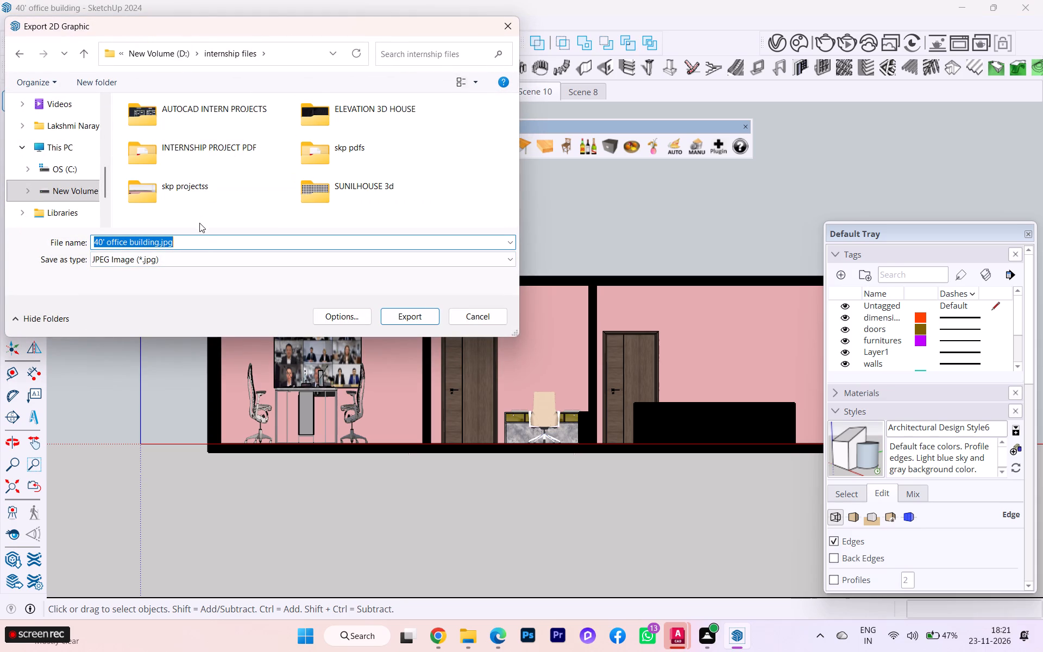
scroll(275, 178, "down", 1)
left_click(157, 237)
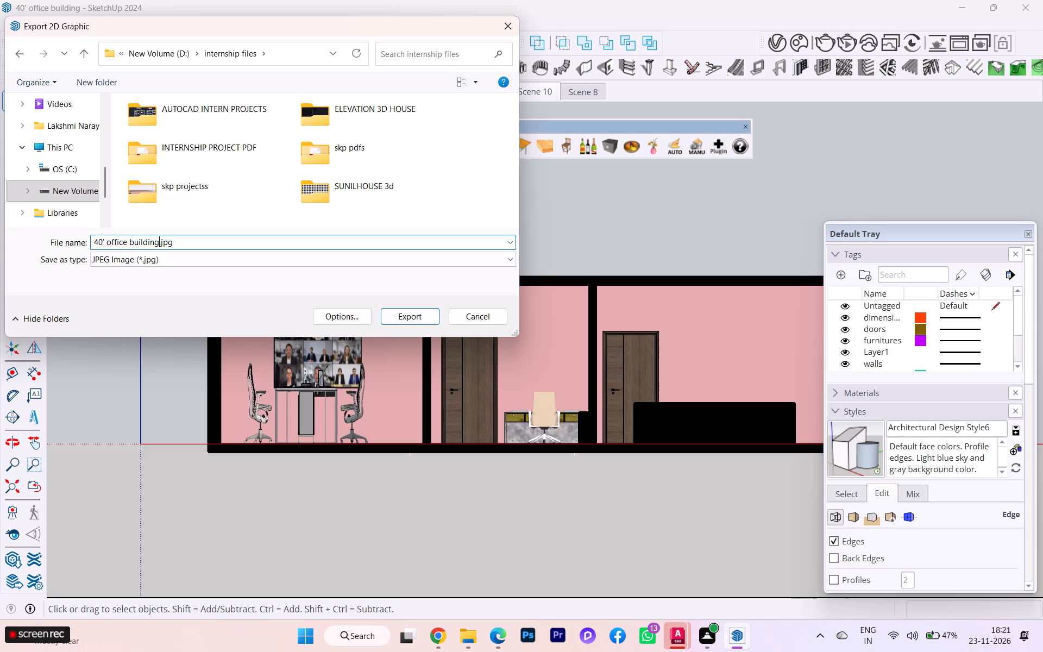
key("BackSpace")
key("BackSpace")
key("BackSpace")
key("BackSpace")
key("BackSpace")
key("BackSpace")
key("BackSpace")
key("BackSpace")
key("BackSpace")
key("BackSpace")
key("BackSpace")
key("BackSpace")
key("BackSpace")
key("BackSpace")
key("BackSpace")
key("BackSpace")
key("BackSpace")
key("BackSpace")
key("BackSpace")
key("BackSpace")
key("s")
key("e")
key("c")
key("t")
key("i")
key("o")
key("n")
key("space")
key("1")
key("0")
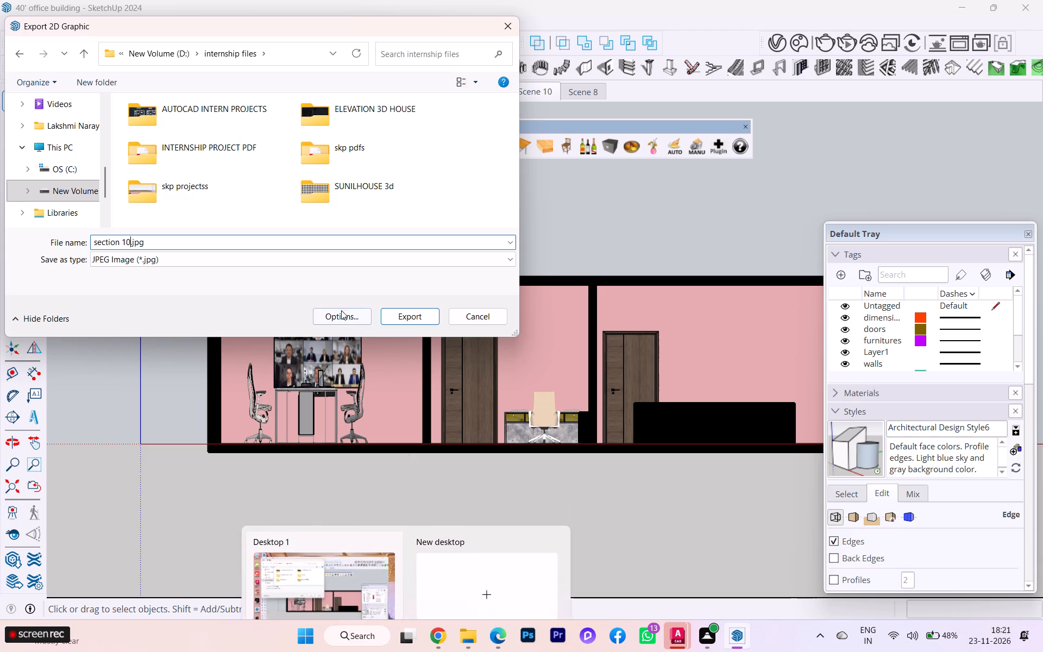
left_click(420, 318)
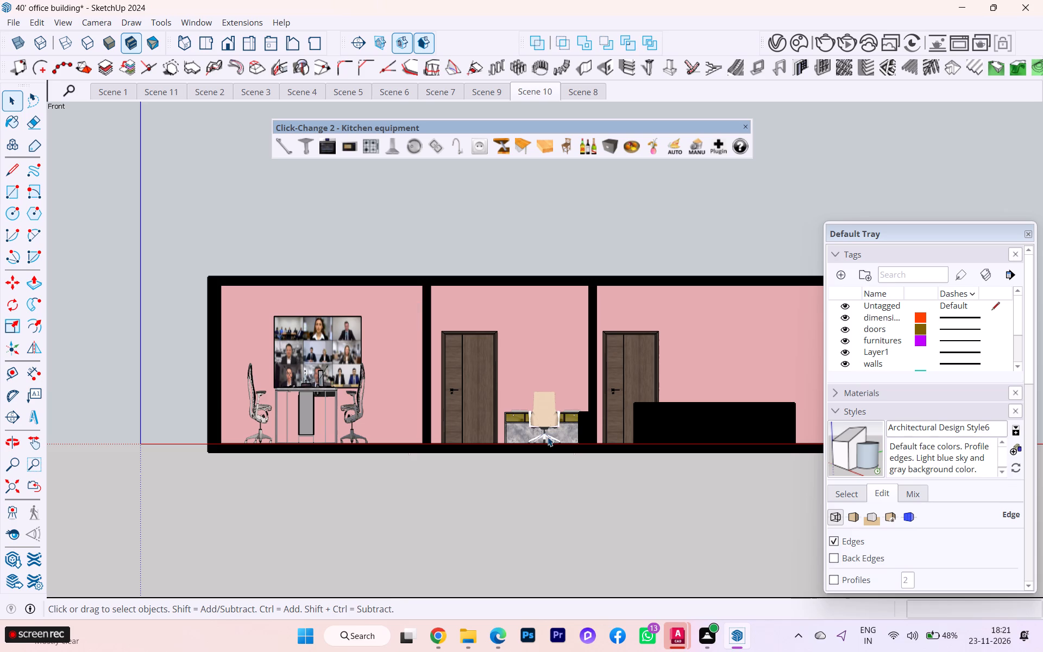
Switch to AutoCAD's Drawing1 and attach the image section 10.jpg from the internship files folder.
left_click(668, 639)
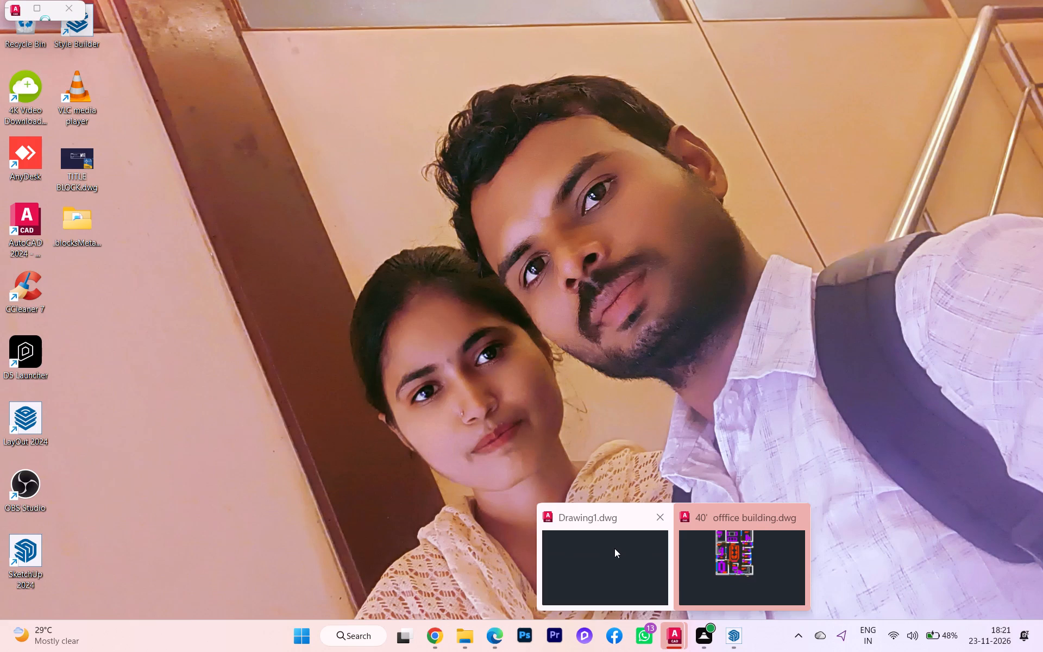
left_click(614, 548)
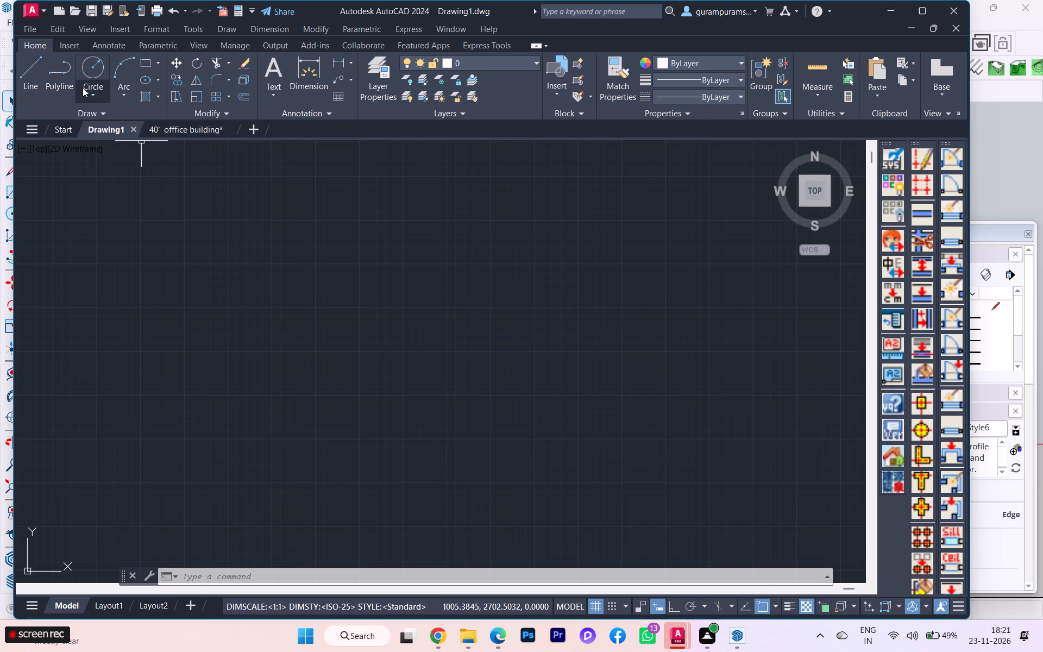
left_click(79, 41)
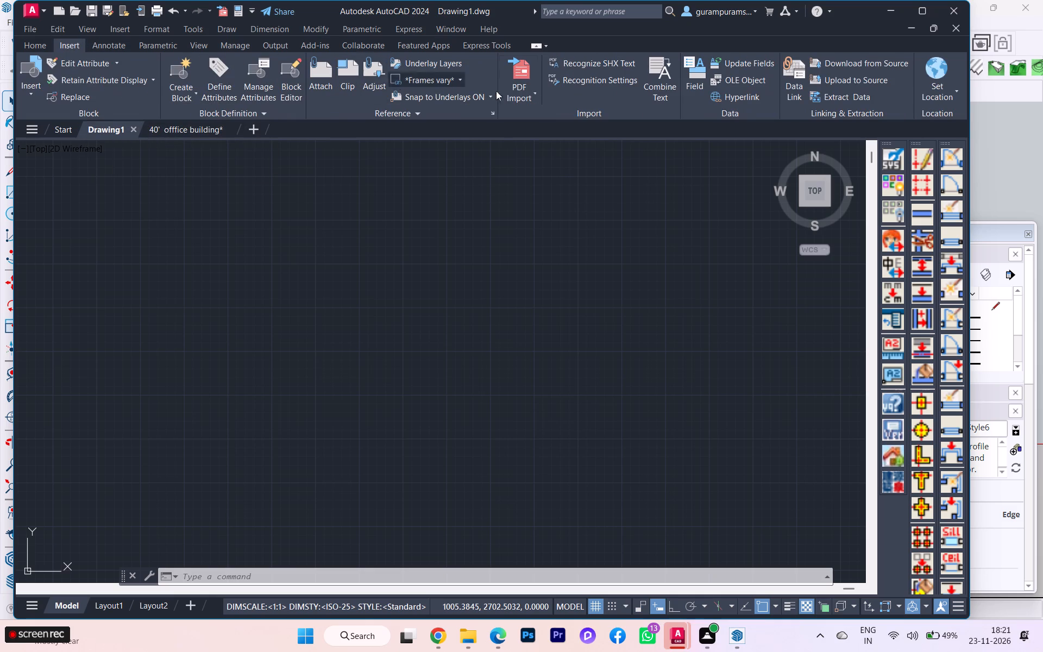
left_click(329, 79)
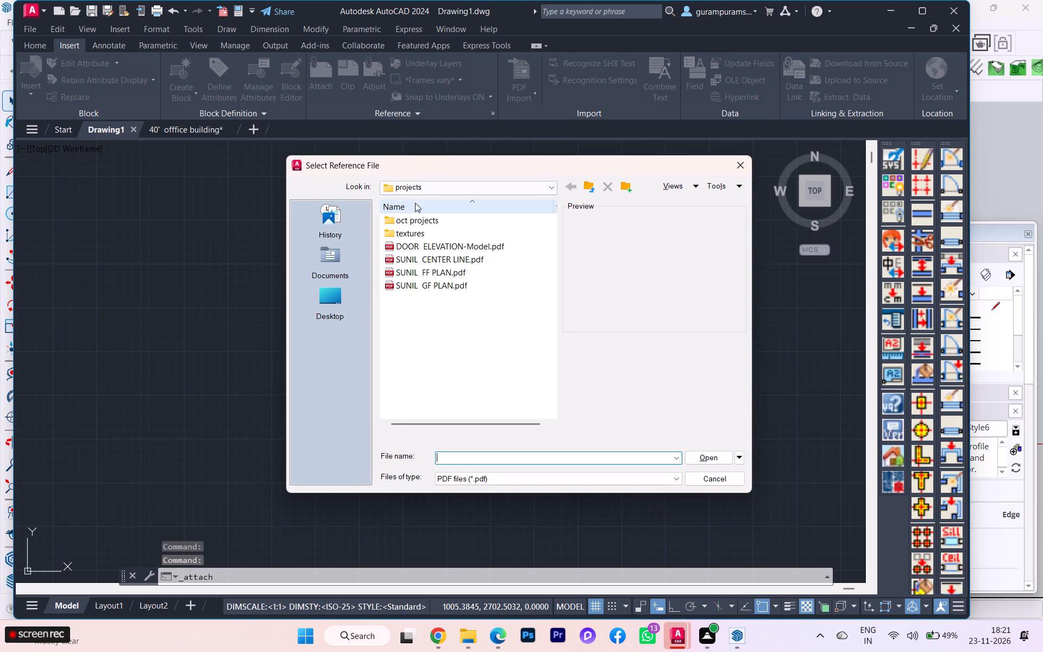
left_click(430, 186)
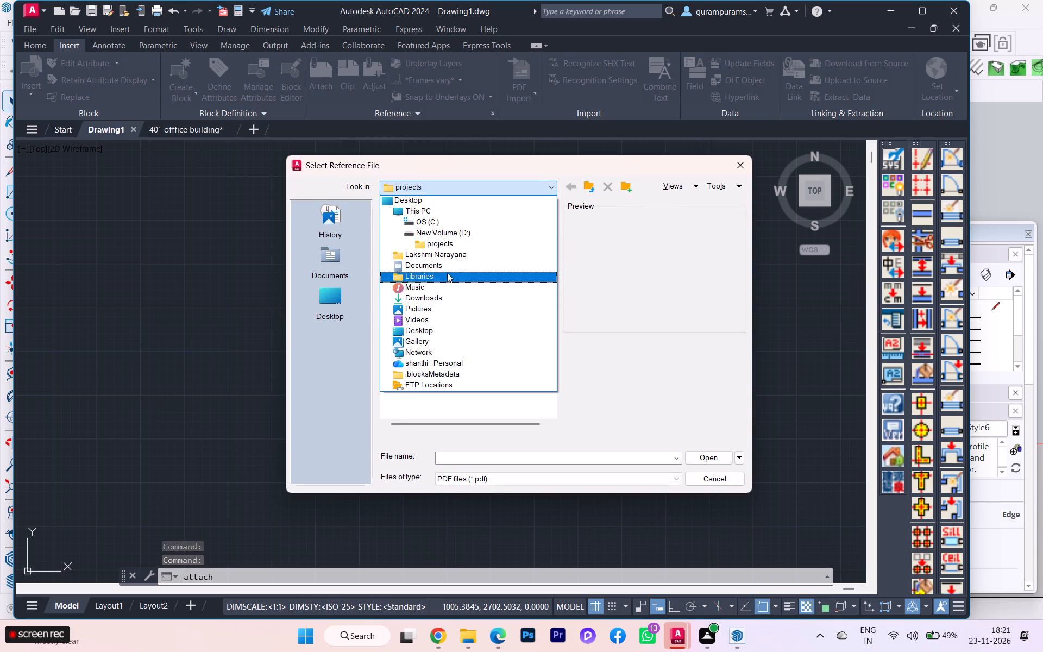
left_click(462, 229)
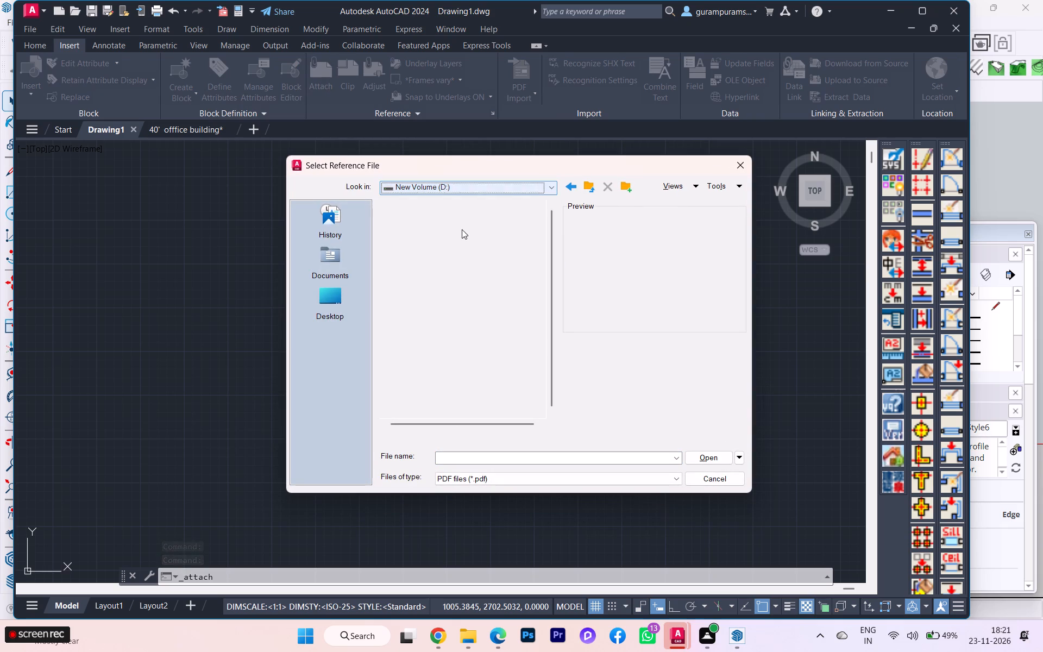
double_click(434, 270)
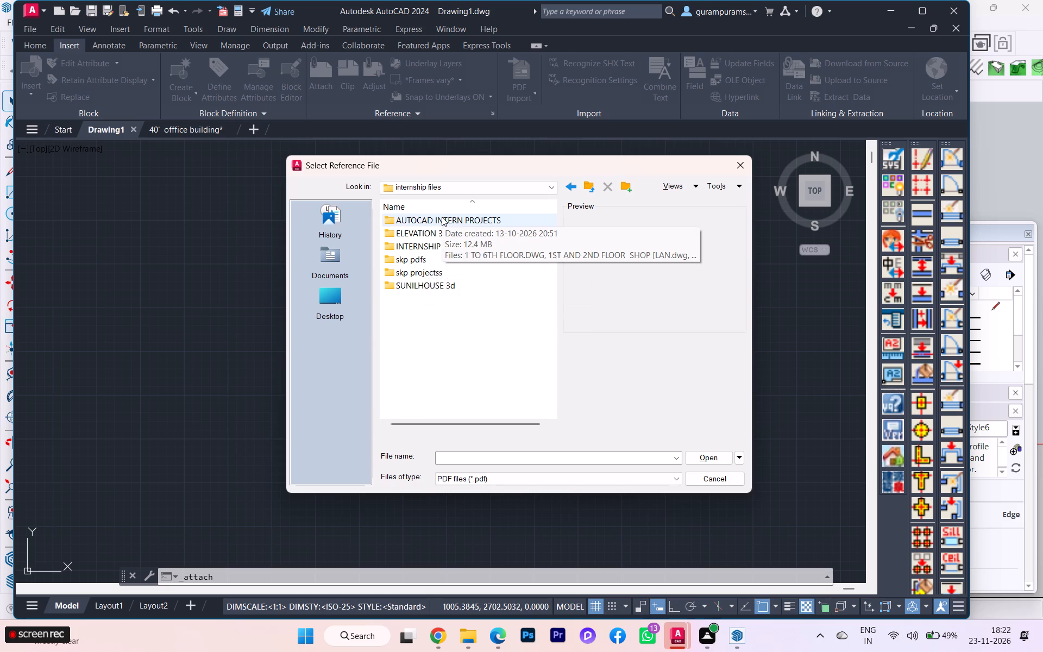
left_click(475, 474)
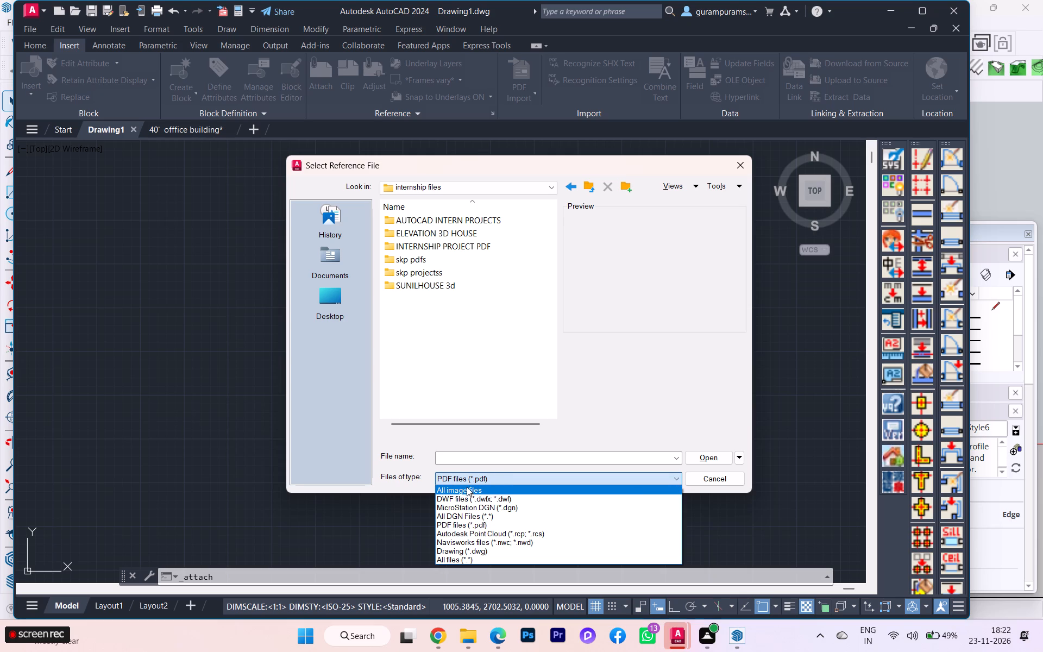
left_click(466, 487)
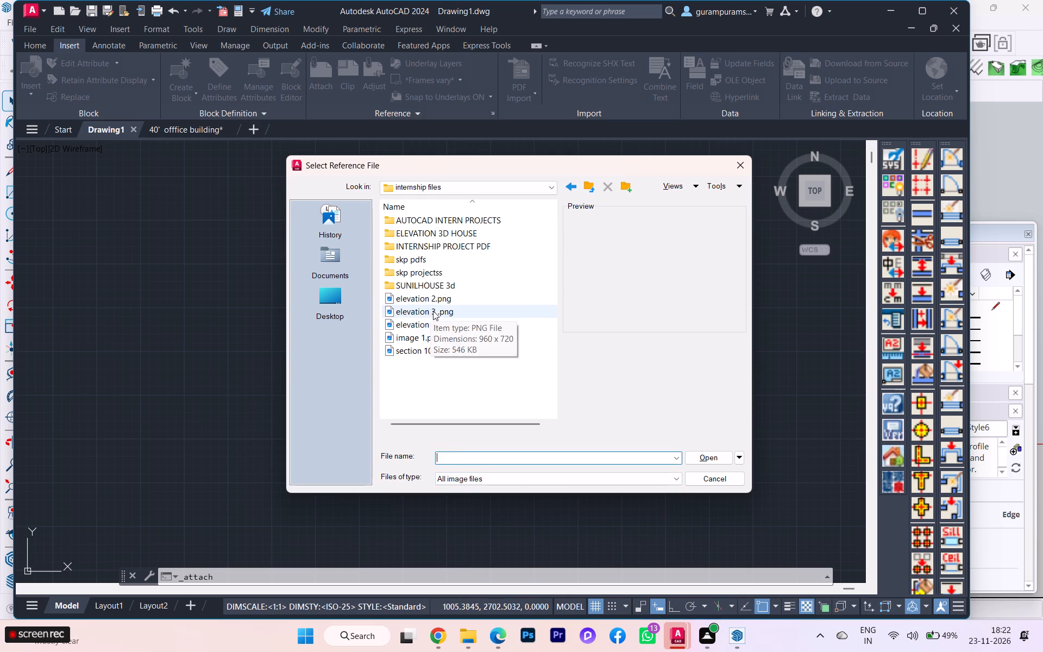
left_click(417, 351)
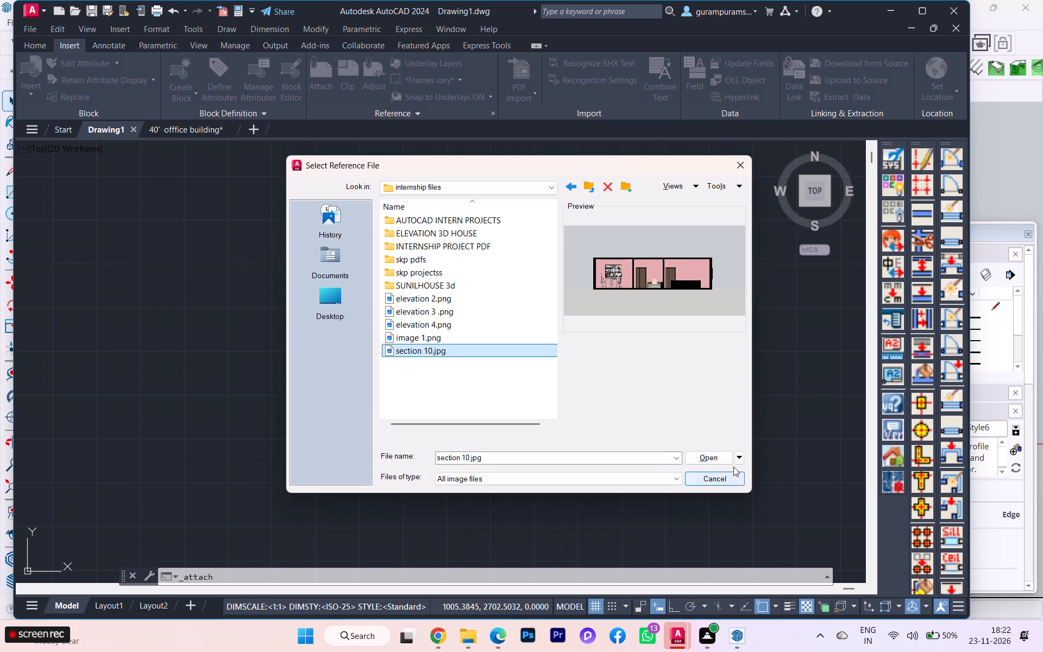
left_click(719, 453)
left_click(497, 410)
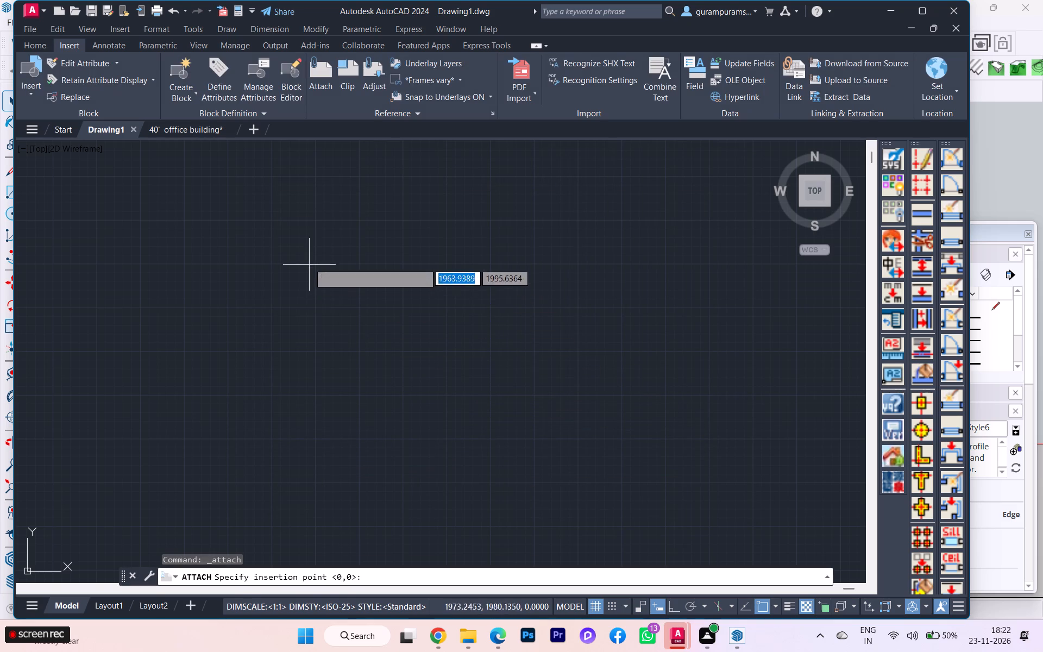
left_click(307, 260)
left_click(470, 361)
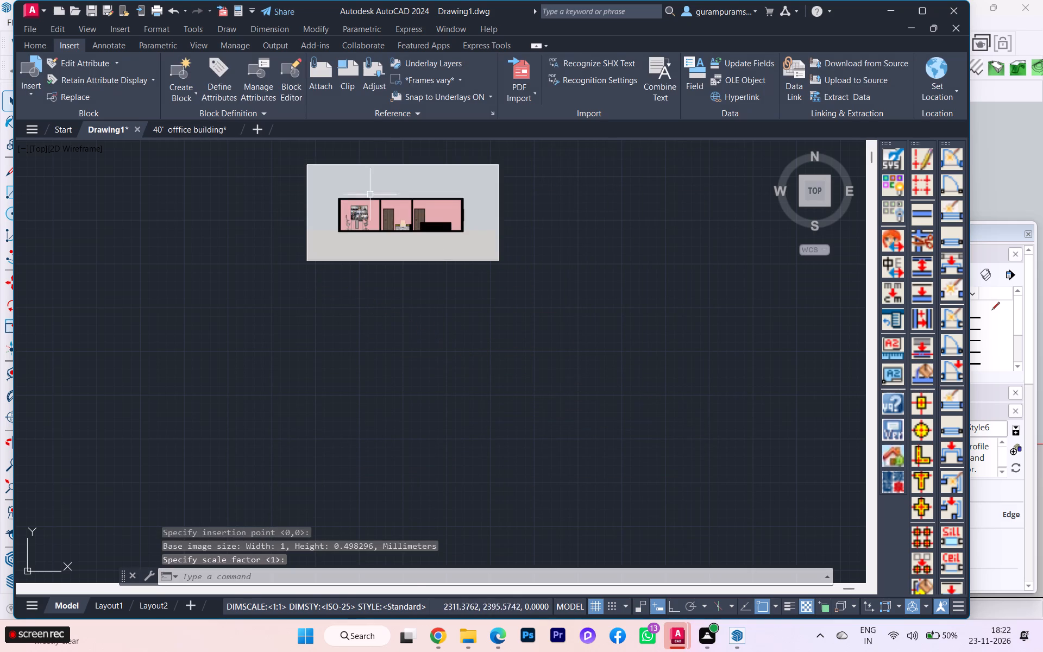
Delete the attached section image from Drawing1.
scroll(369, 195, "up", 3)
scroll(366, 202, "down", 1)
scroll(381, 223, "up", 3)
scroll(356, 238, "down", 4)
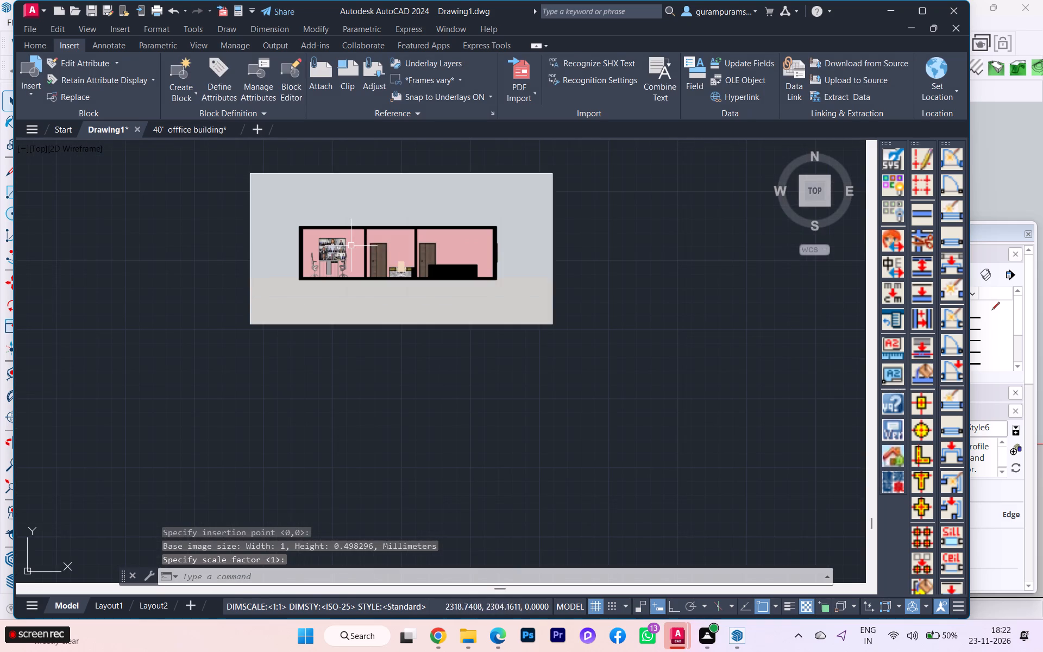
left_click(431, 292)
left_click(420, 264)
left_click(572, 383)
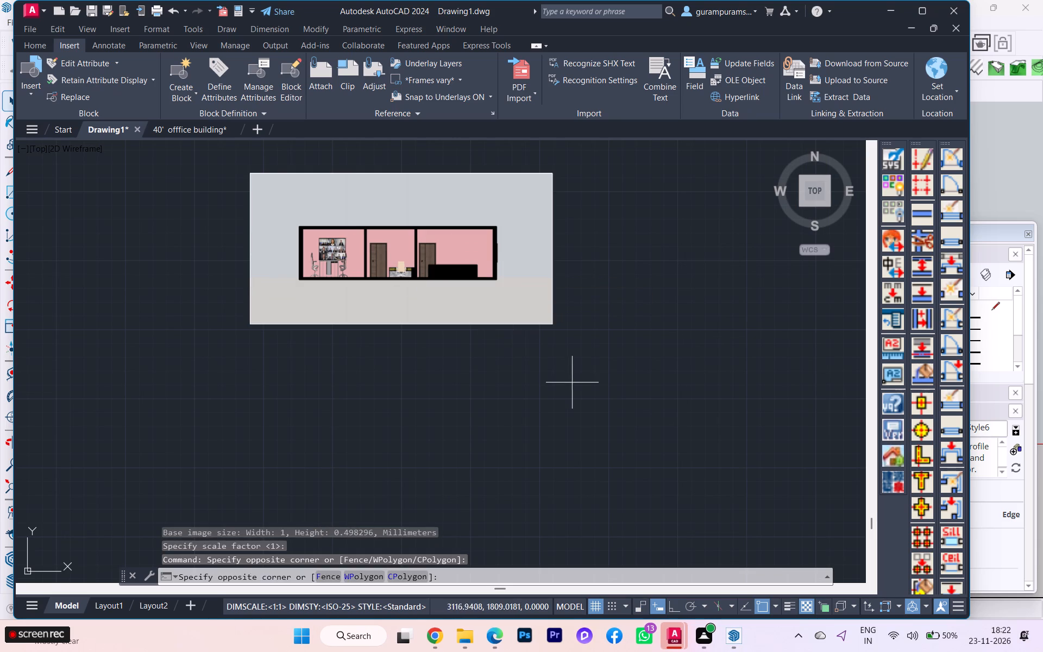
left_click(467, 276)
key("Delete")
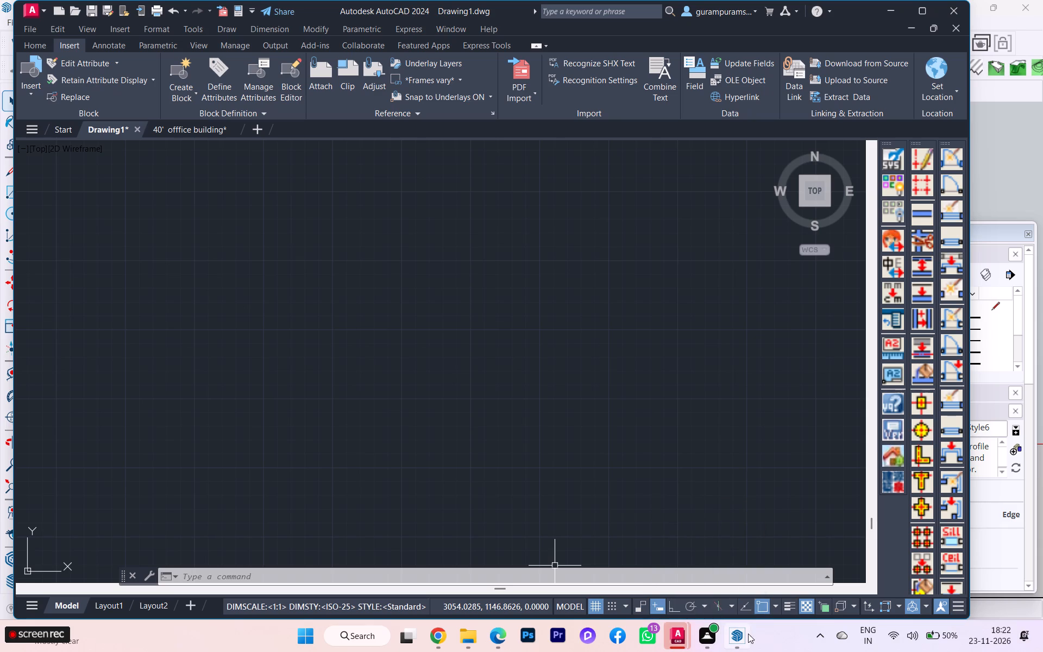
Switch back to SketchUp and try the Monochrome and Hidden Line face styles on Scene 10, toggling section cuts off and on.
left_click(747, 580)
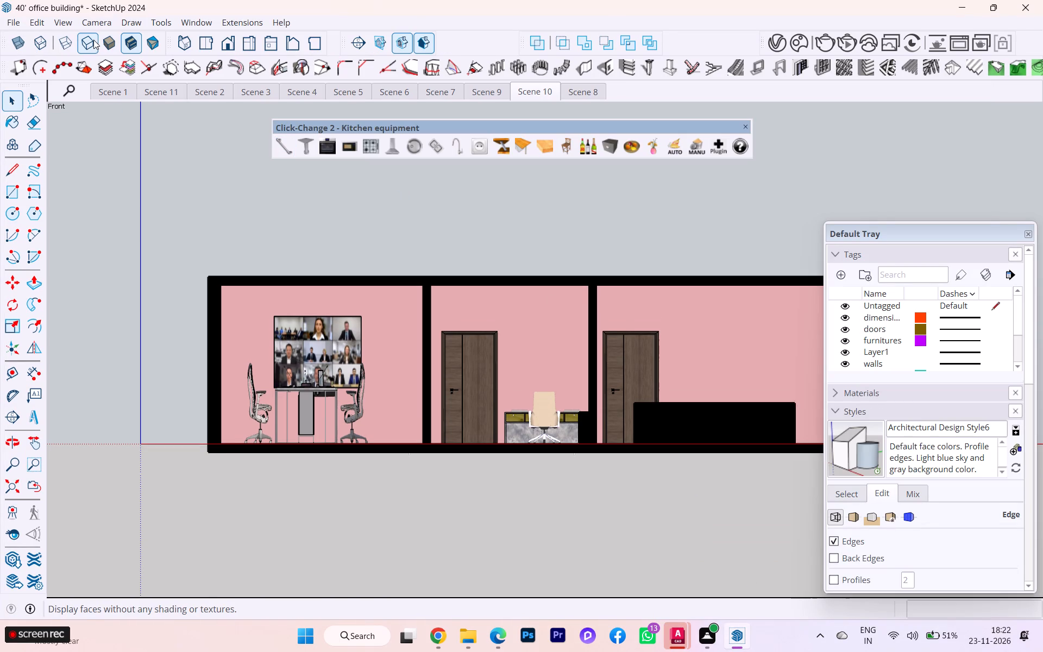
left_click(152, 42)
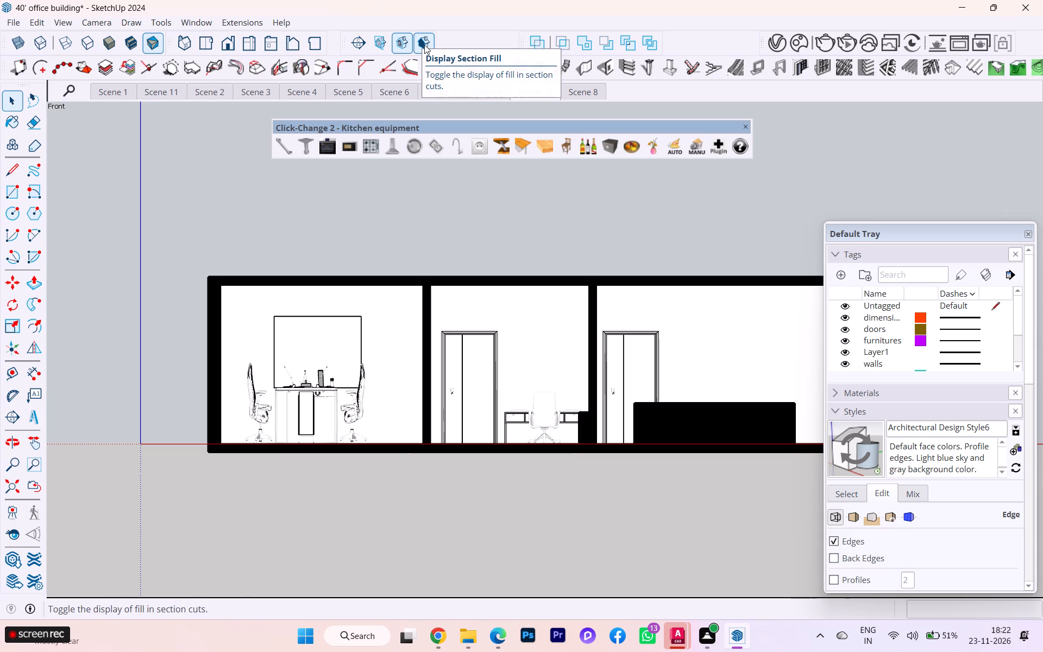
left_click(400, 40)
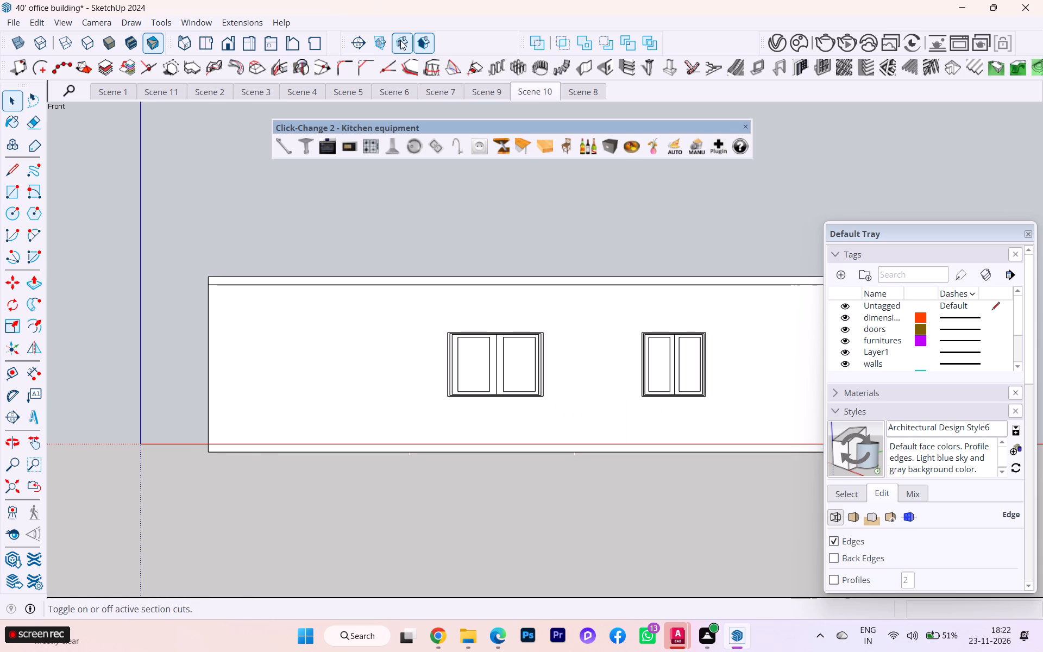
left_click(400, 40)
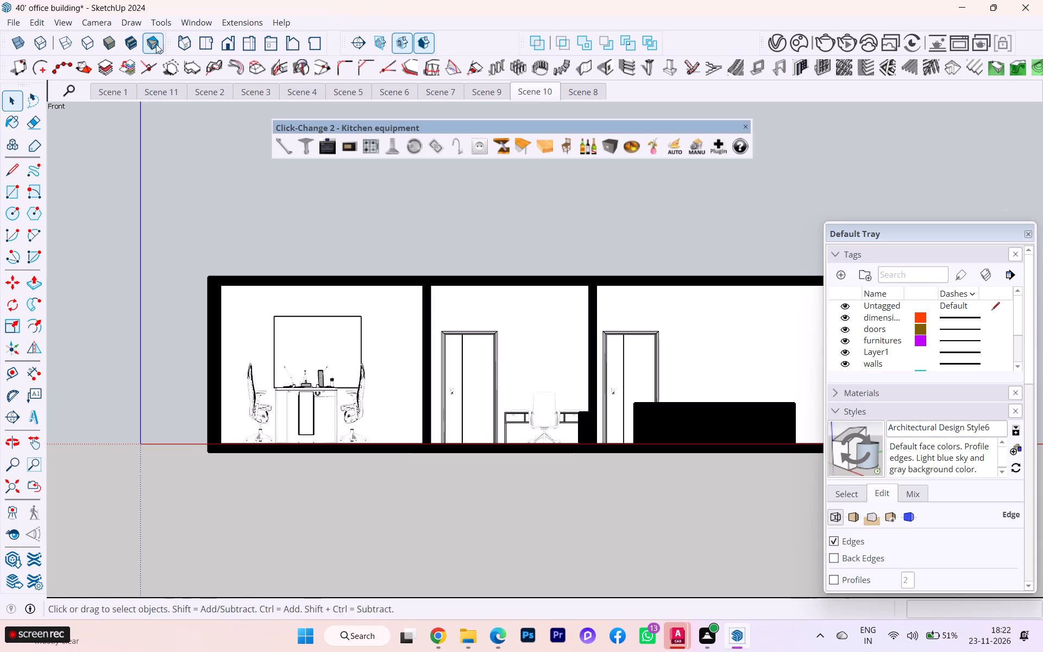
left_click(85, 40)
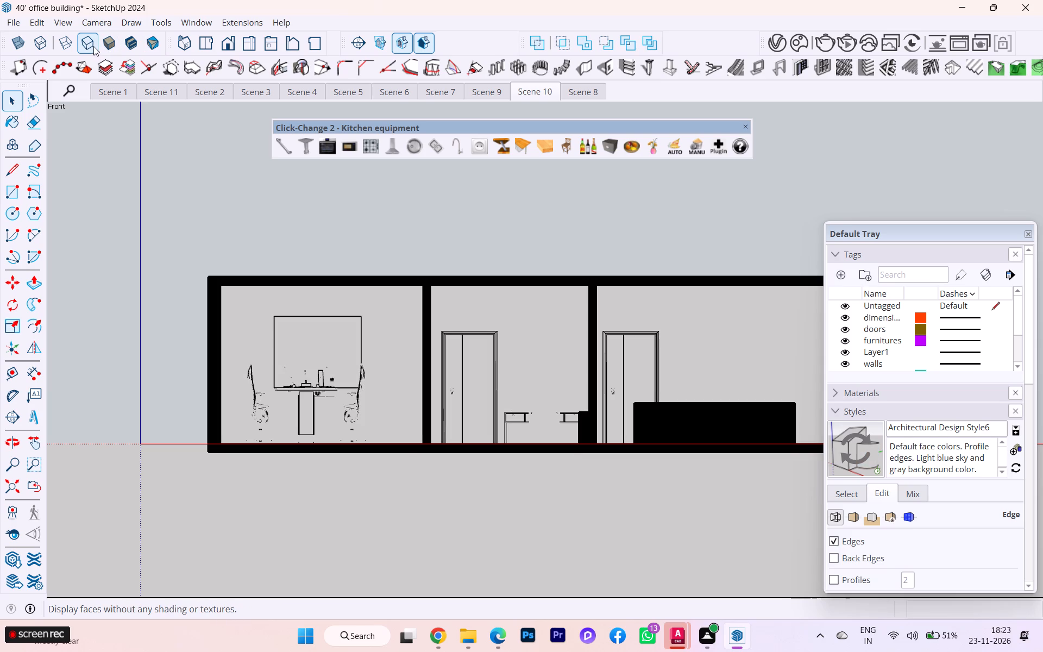
Turn on X-Ray for Scene 10, compare the Shaded and textured face styles, and set the section to Monochrome.
left_click(22, 44)
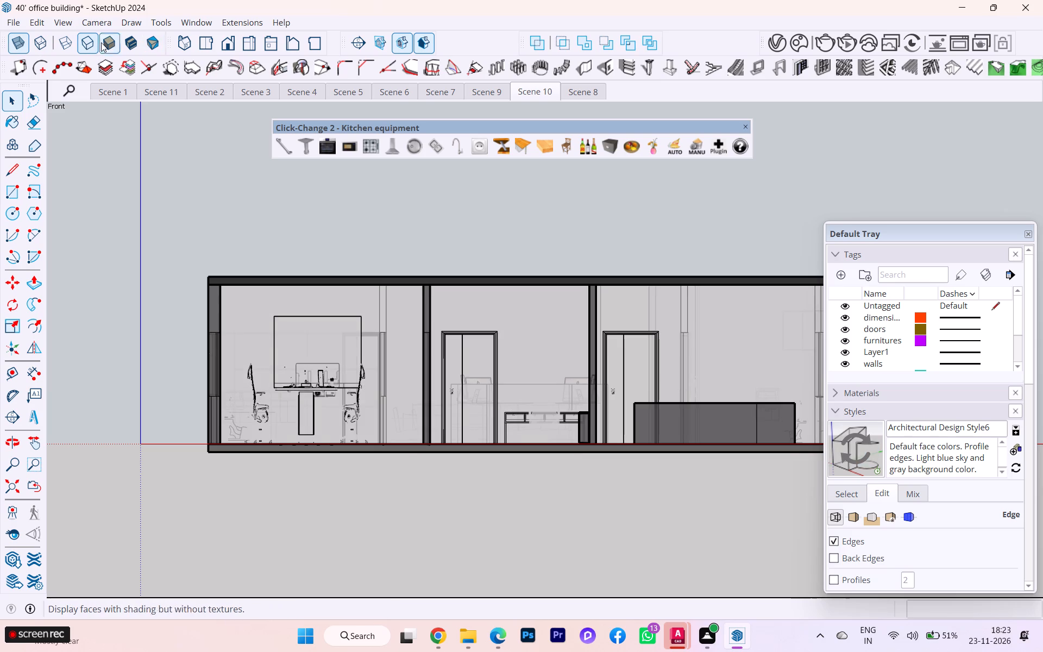
left_click(83, 41)
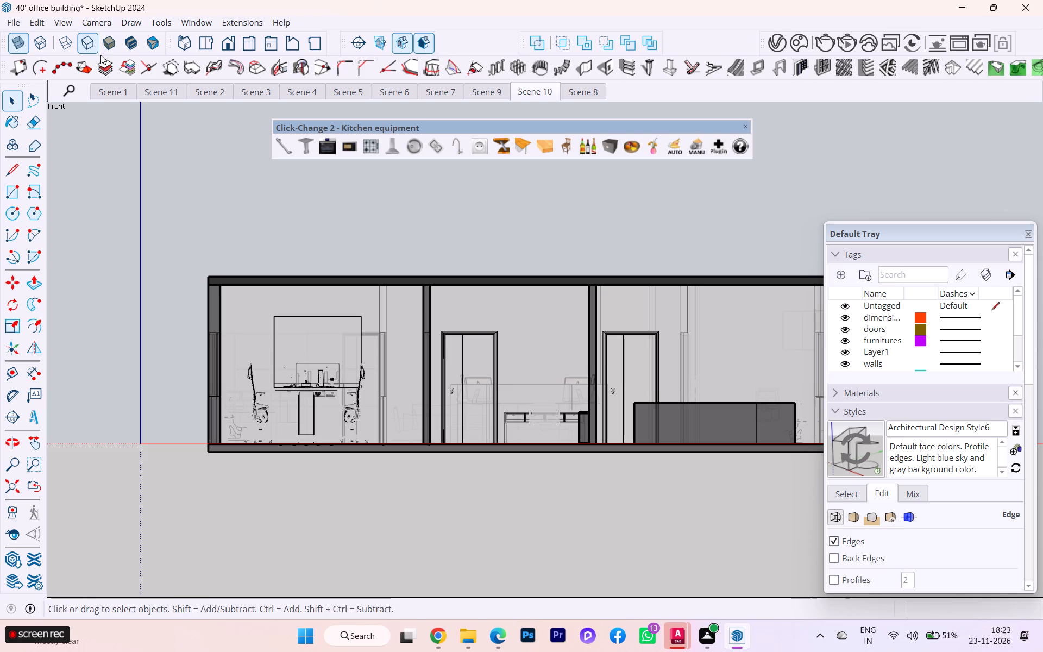
left_click(105, 43)
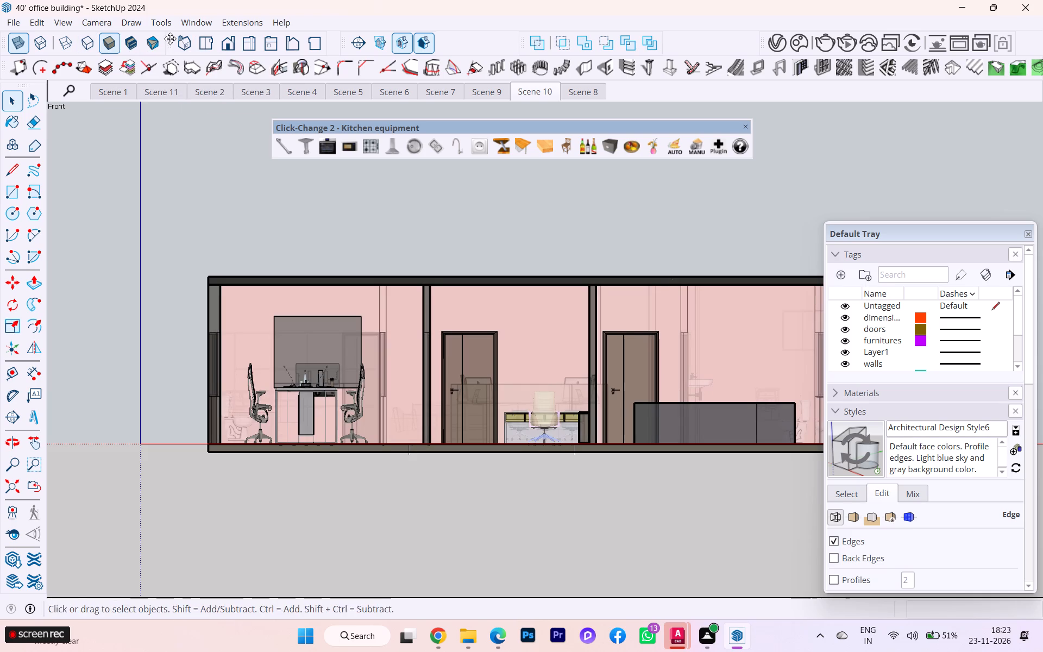
left_click(127, 41)
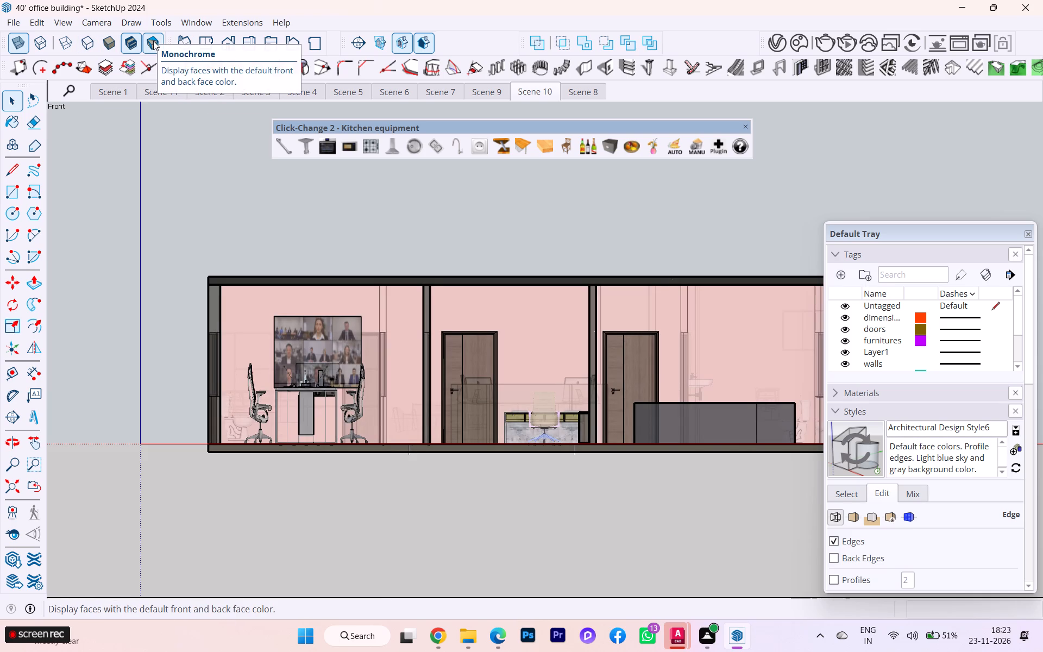
left_click(153, 41)
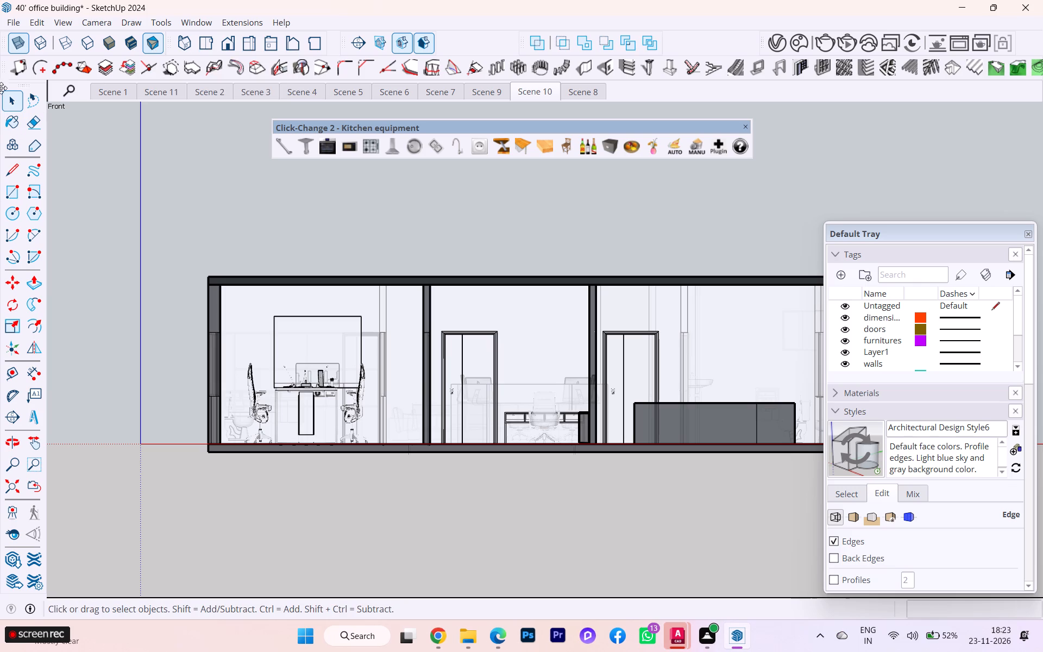
scroll(0, 120, "down", 1)
scroll(0, 120, "up", 1)
scroll(0, 120, "down", 6)
scroll(195, 285, "down", 1)
scroll(194, 285, "up", 1)
scroll(190, 289, "down", 4)
scroll(185, 229, "down", 3)
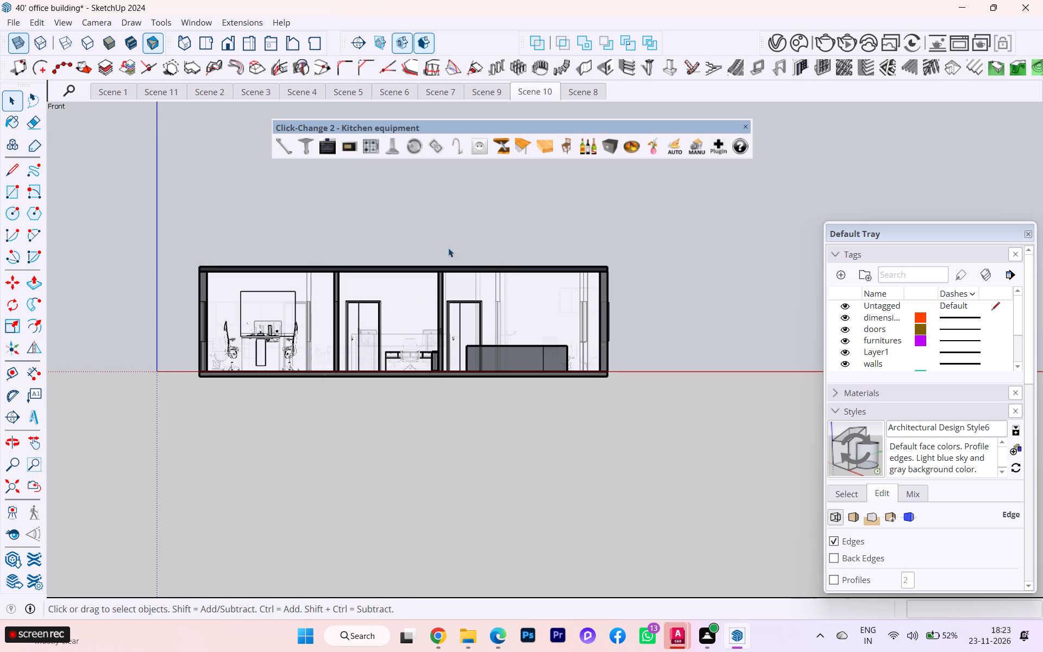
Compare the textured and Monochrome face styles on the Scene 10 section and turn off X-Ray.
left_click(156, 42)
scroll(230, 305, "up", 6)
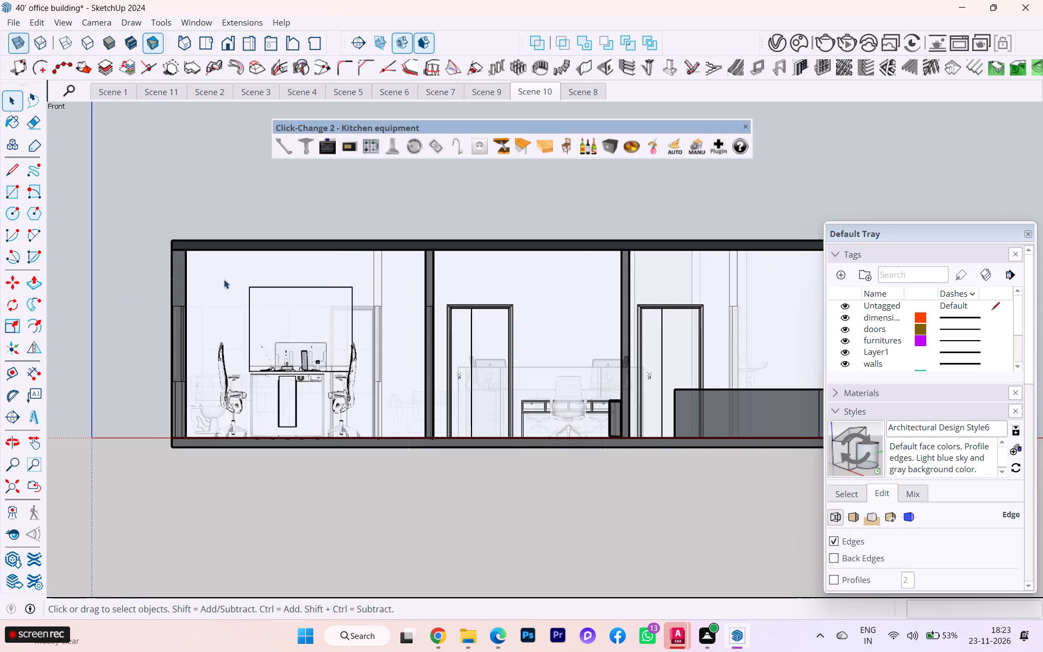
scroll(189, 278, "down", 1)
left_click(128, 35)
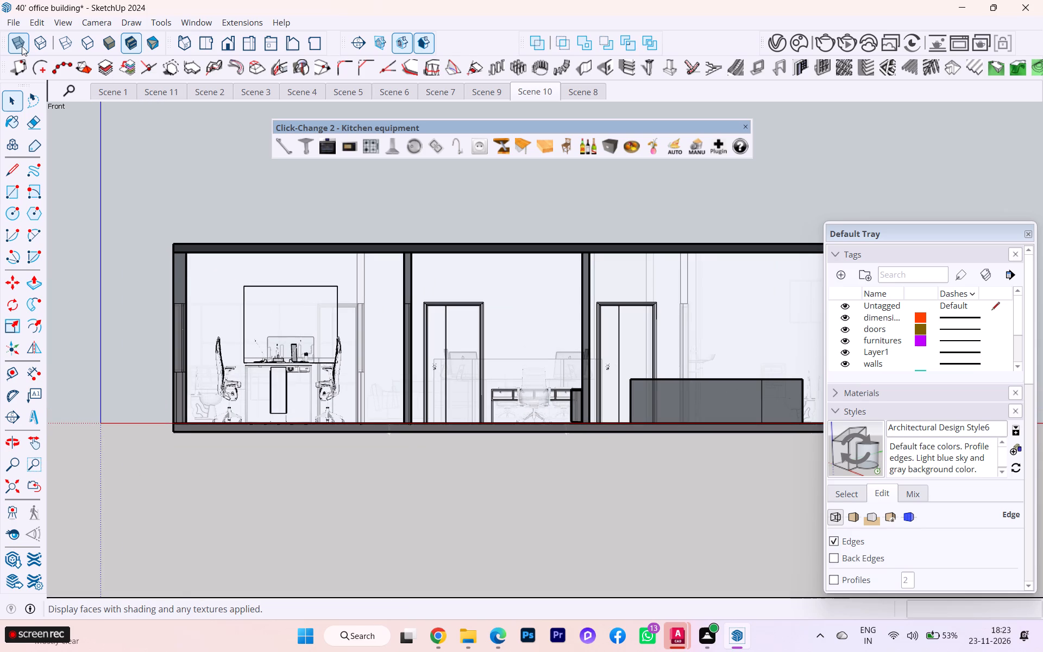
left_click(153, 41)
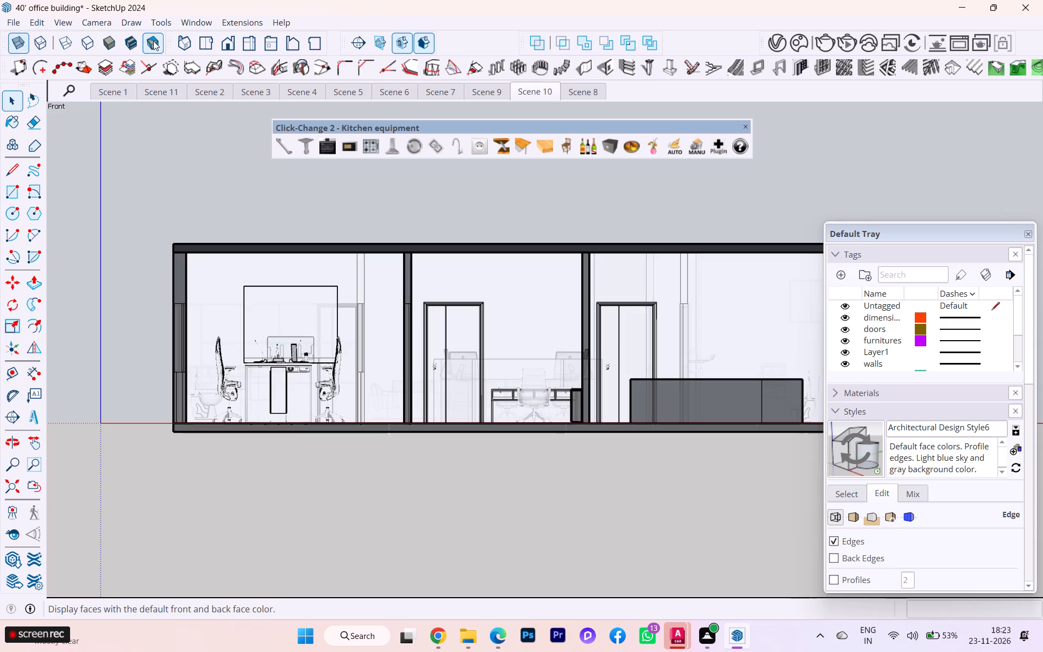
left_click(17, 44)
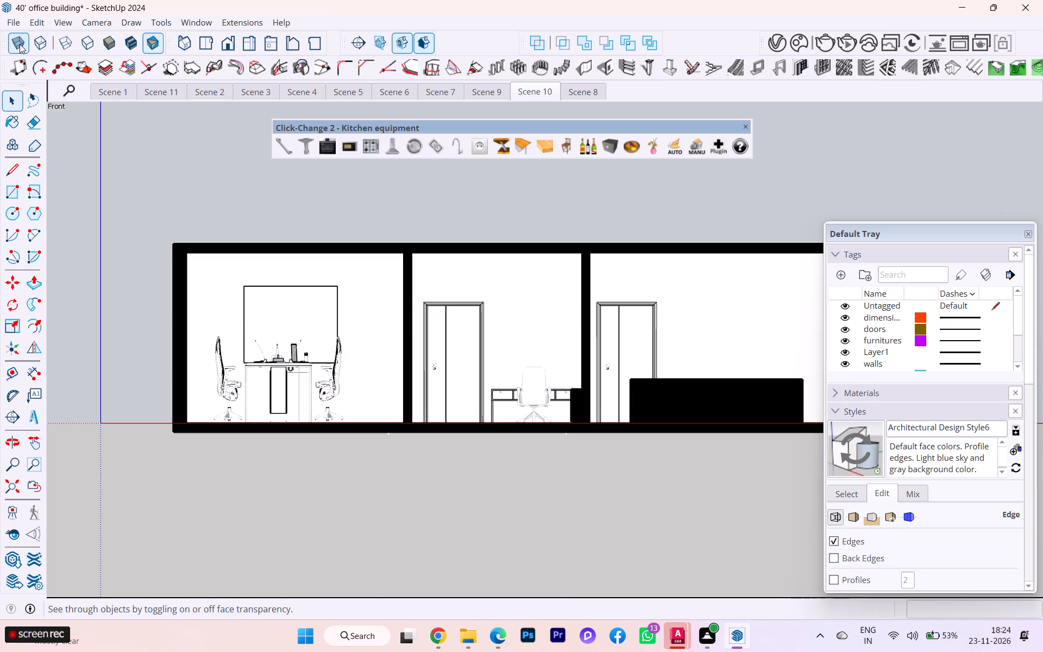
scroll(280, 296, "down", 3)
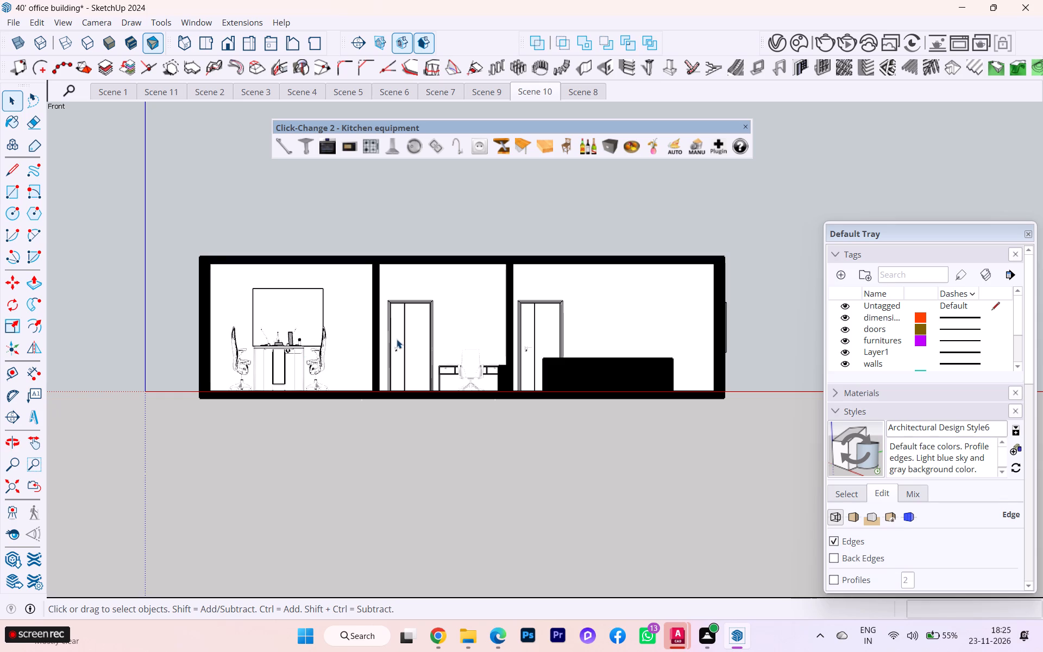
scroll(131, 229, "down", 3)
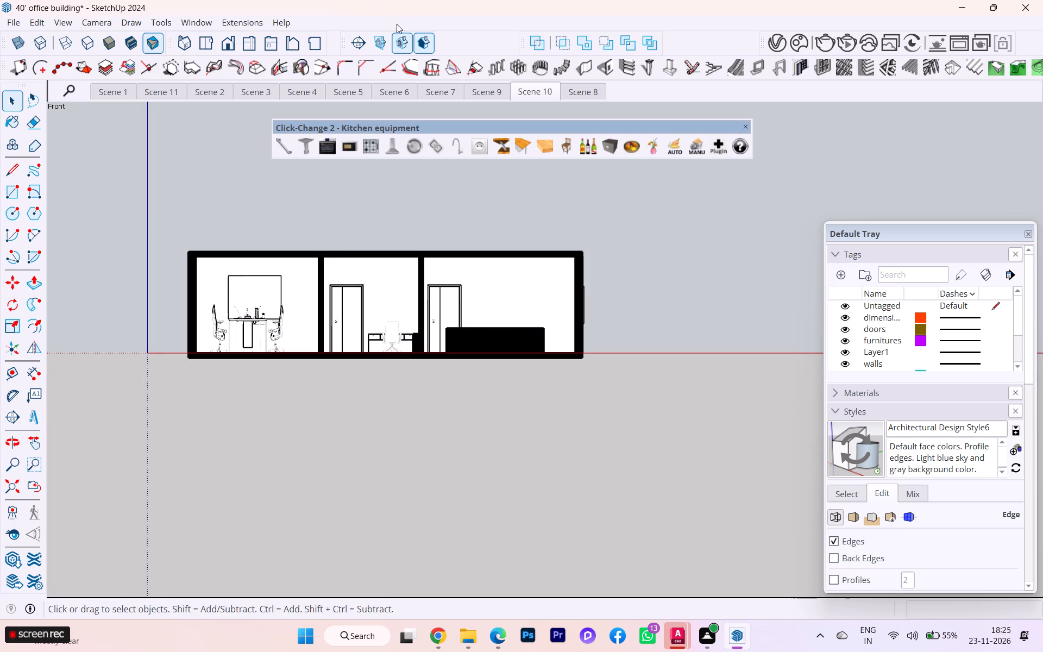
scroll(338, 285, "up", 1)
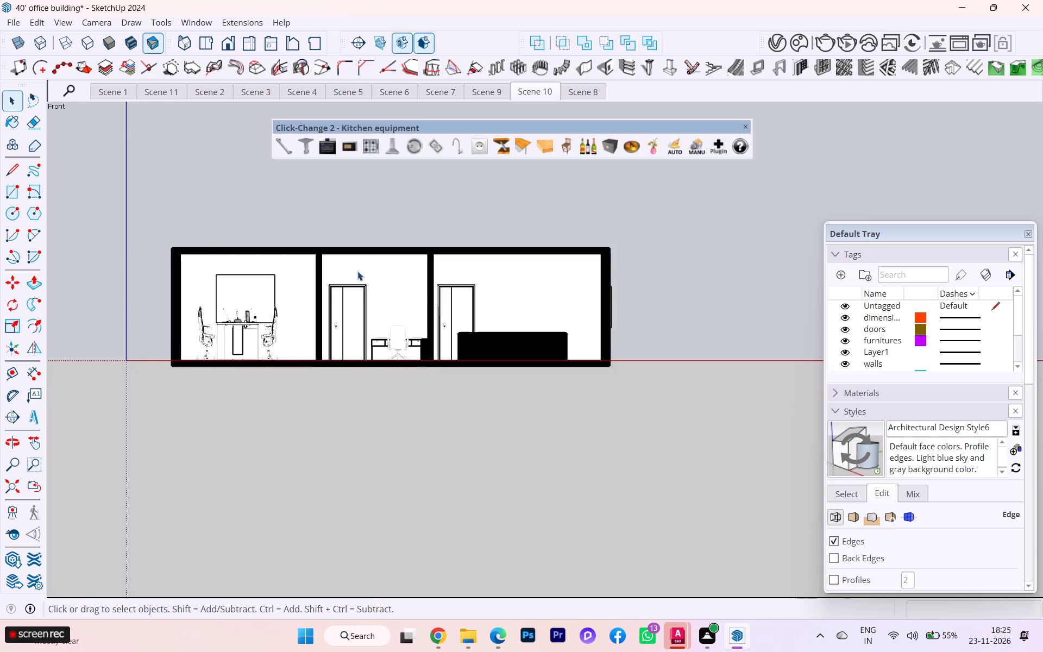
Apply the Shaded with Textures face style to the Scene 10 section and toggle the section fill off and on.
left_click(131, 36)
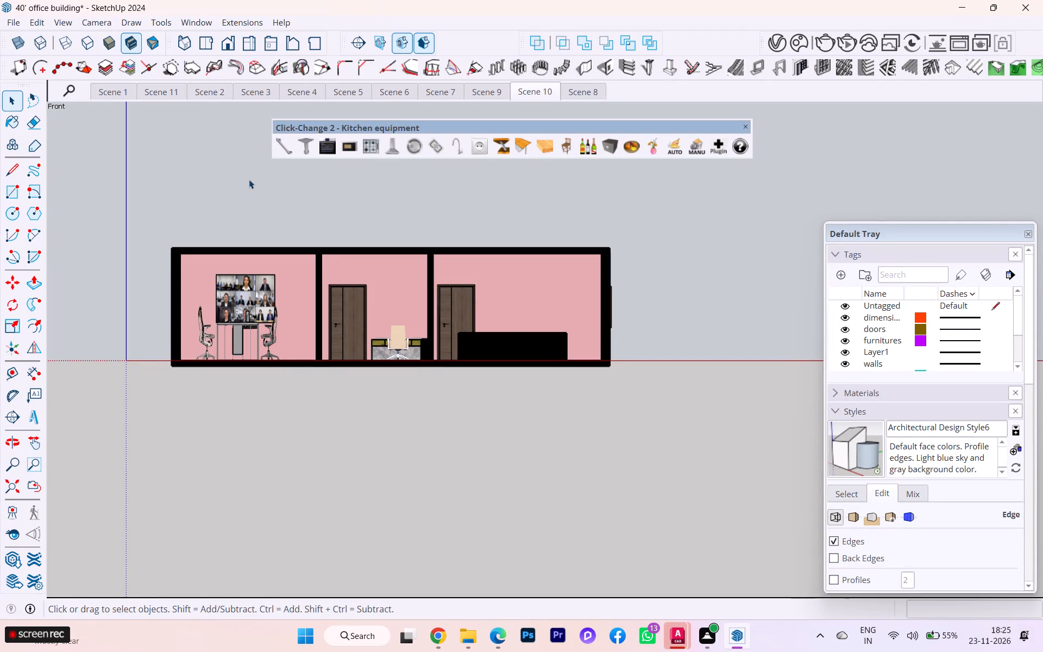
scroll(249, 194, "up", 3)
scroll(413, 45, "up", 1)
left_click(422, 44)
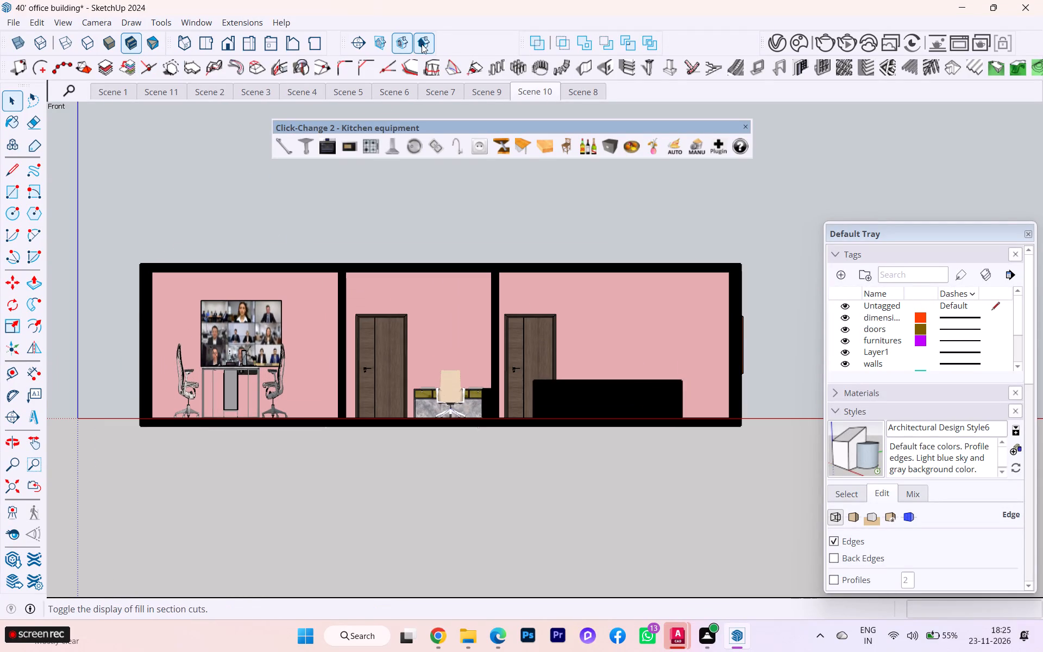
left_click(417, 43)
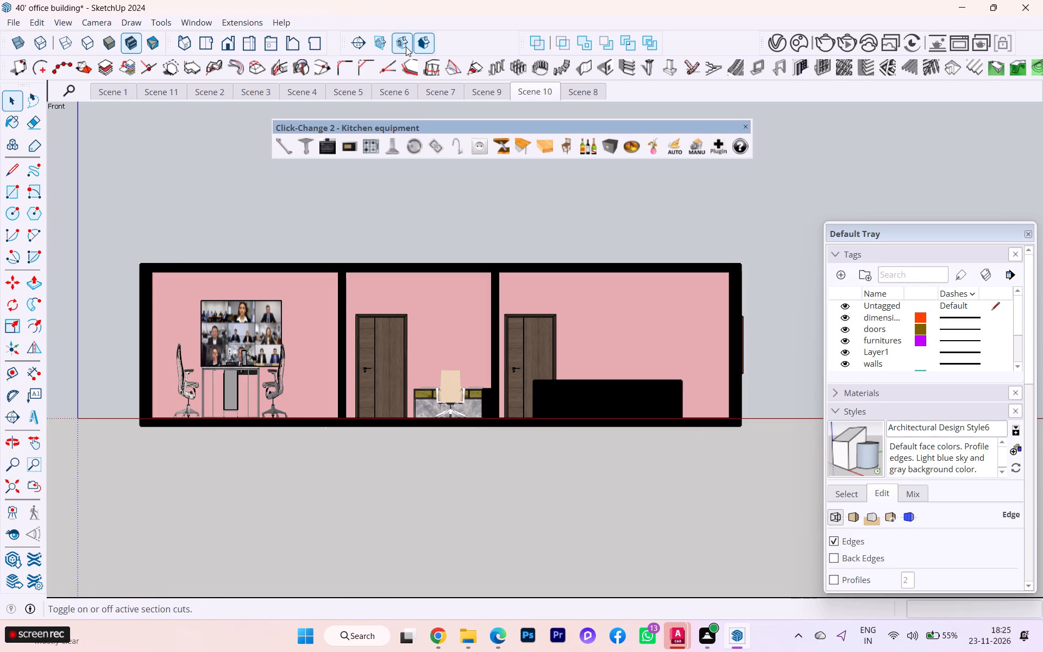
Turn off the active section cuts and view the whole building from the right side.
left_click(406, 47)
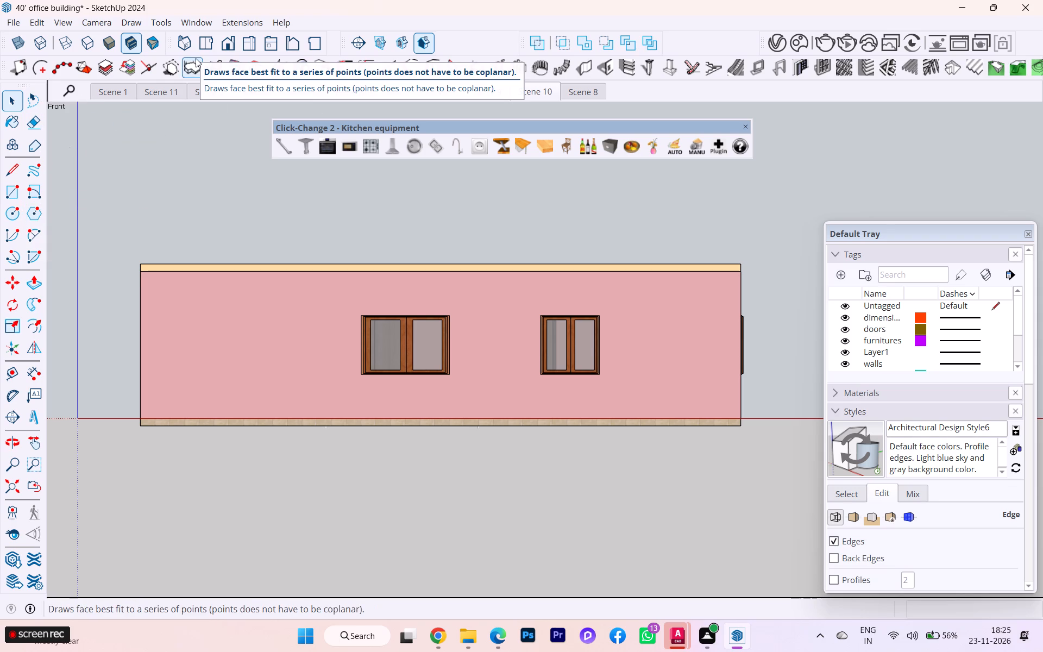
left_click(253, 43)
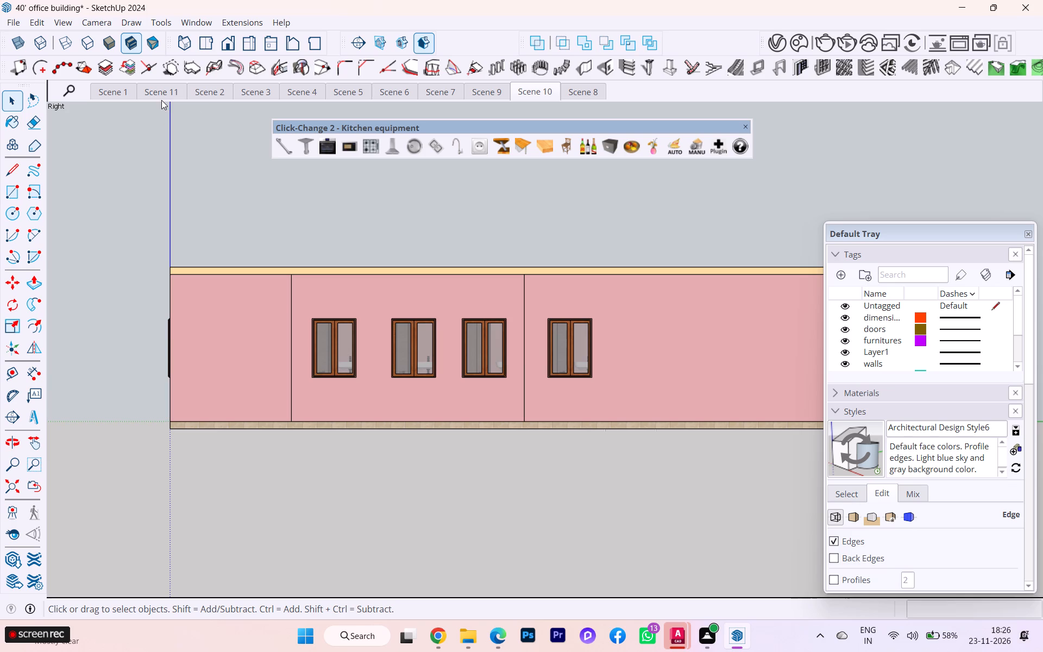
Open Scene 11 and view the cut floor plan from the top.
left_click(152, 90)
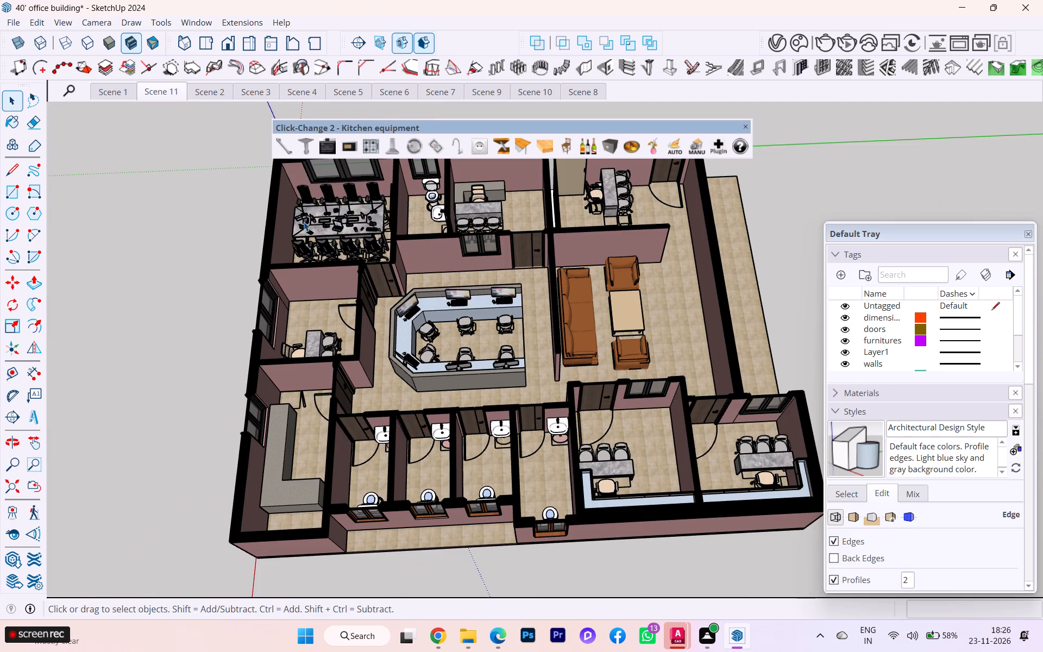
scroll(368, 330, "down", 4)
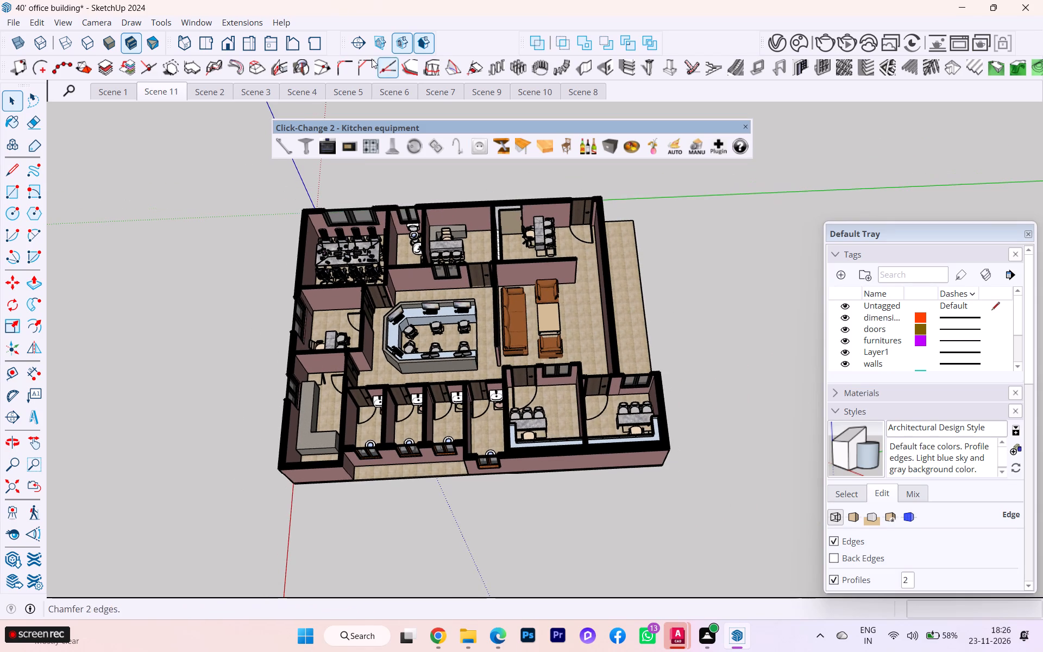
left_click(210, 45)
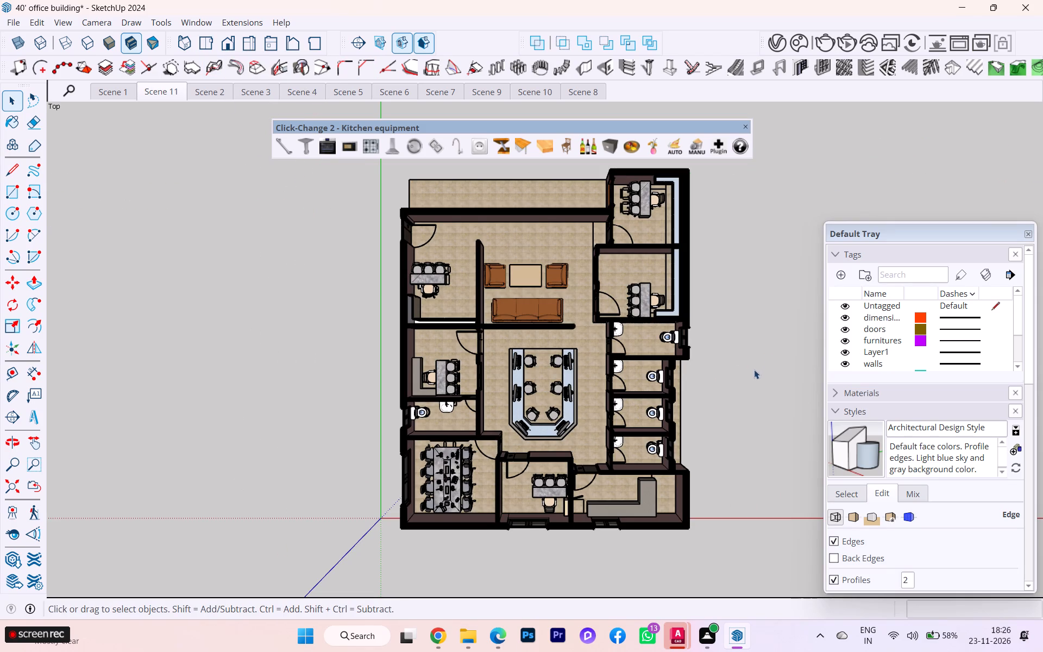
Open the Default Styles collection and apply the HiddenLine style to the top-view floor plan.
scroll(847, 271, "up", 1)
scroll(861, 513, "down", 1)
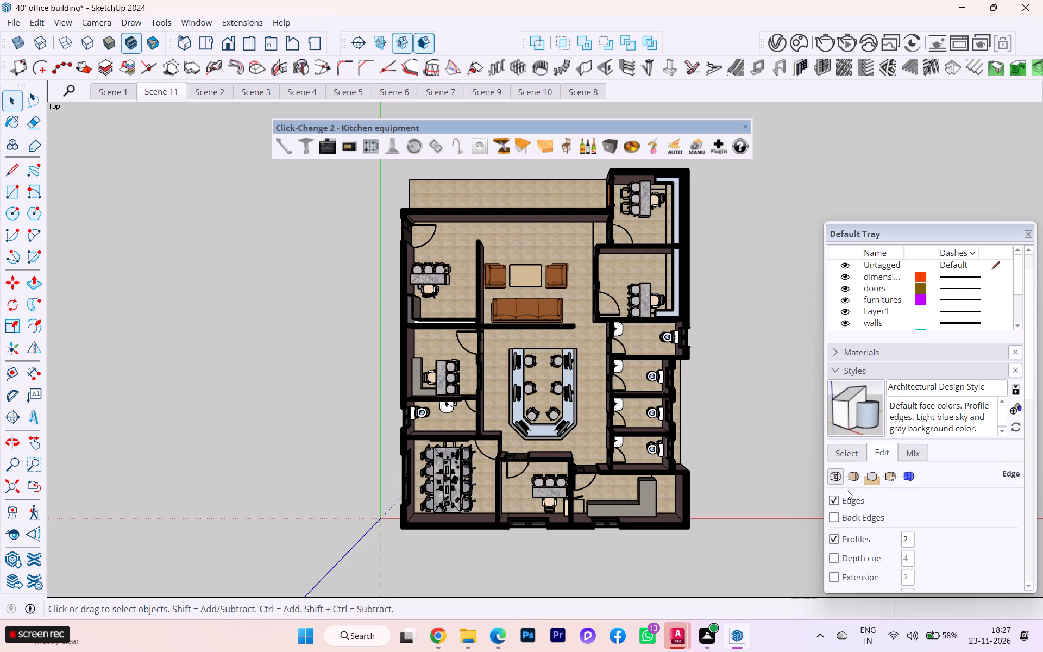
left_click(847, 449)
left_click(890, 465)
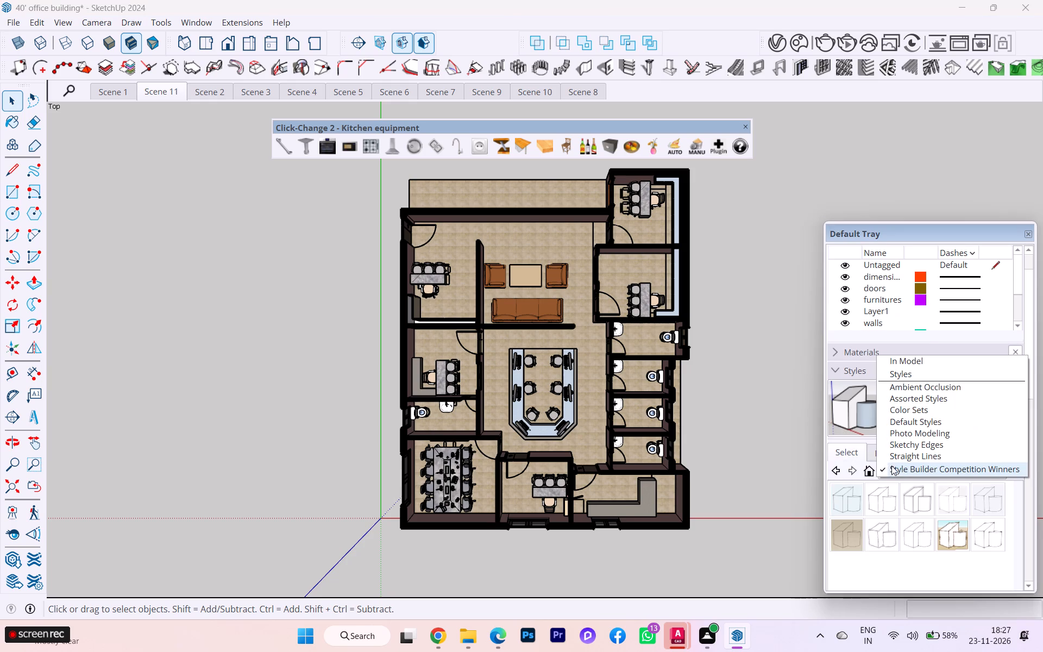
left_click(907, 422)
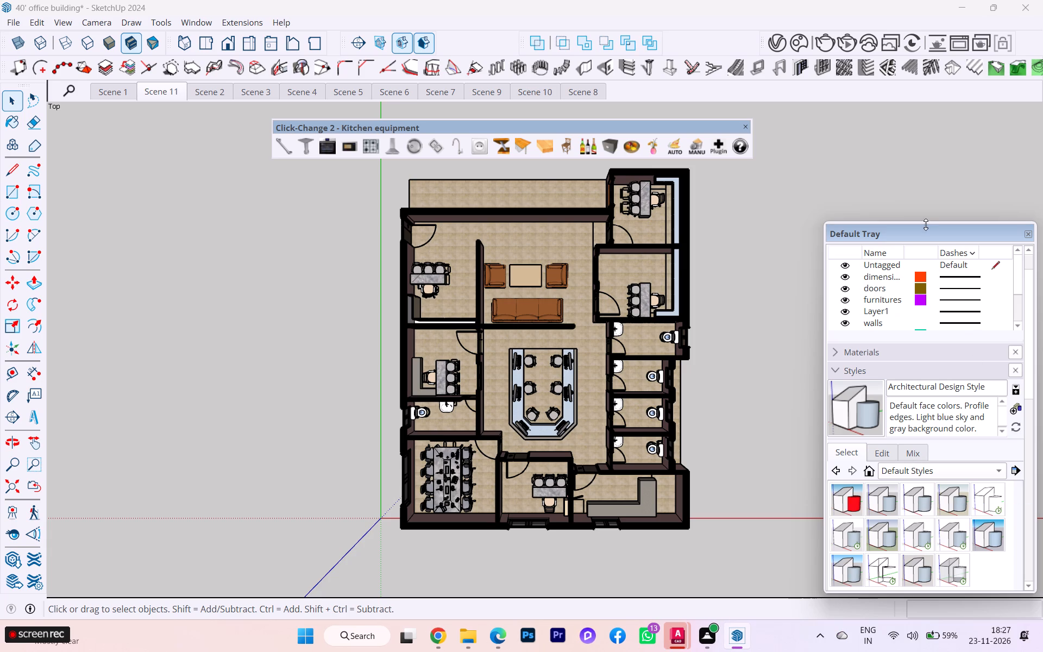
left_click_drag(920, 234, 861, 122)
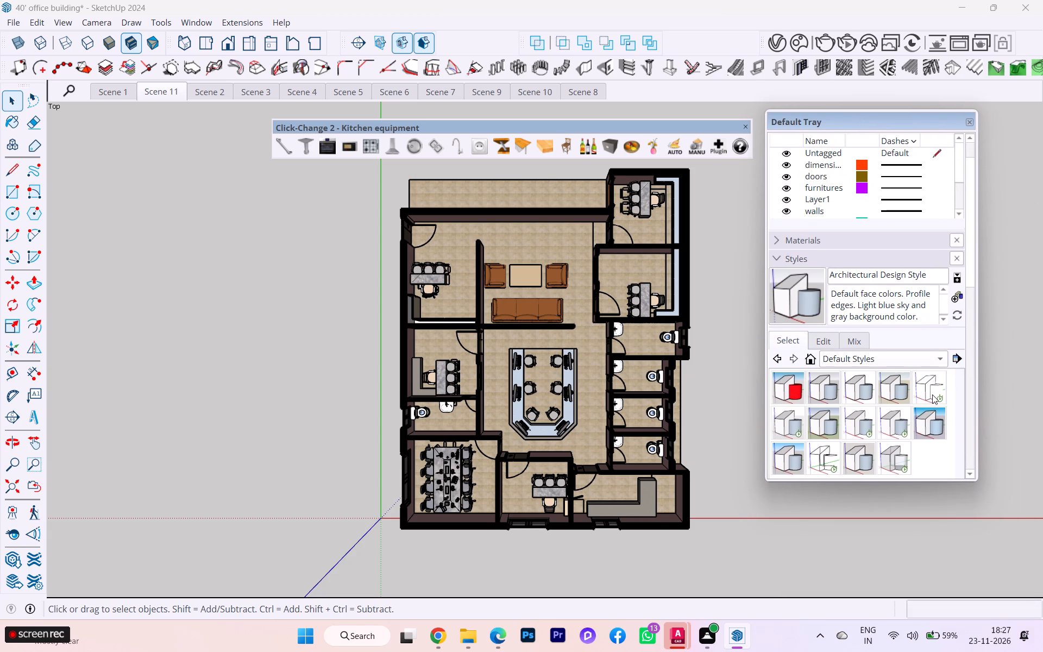
left_click(932, 395)
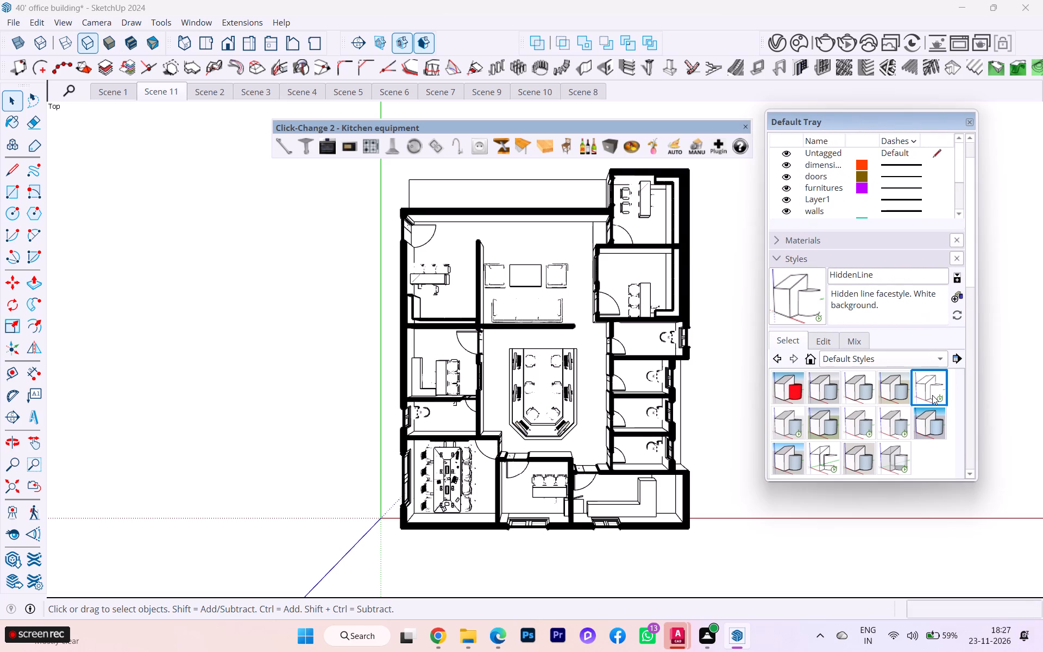
scroll(606, 411, "up", 2)
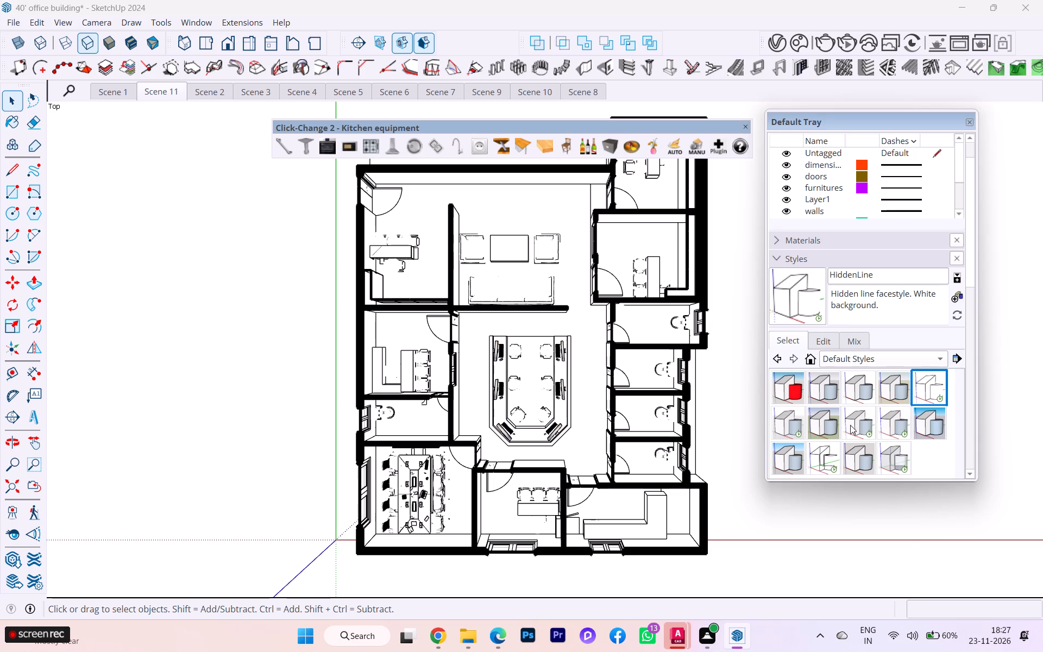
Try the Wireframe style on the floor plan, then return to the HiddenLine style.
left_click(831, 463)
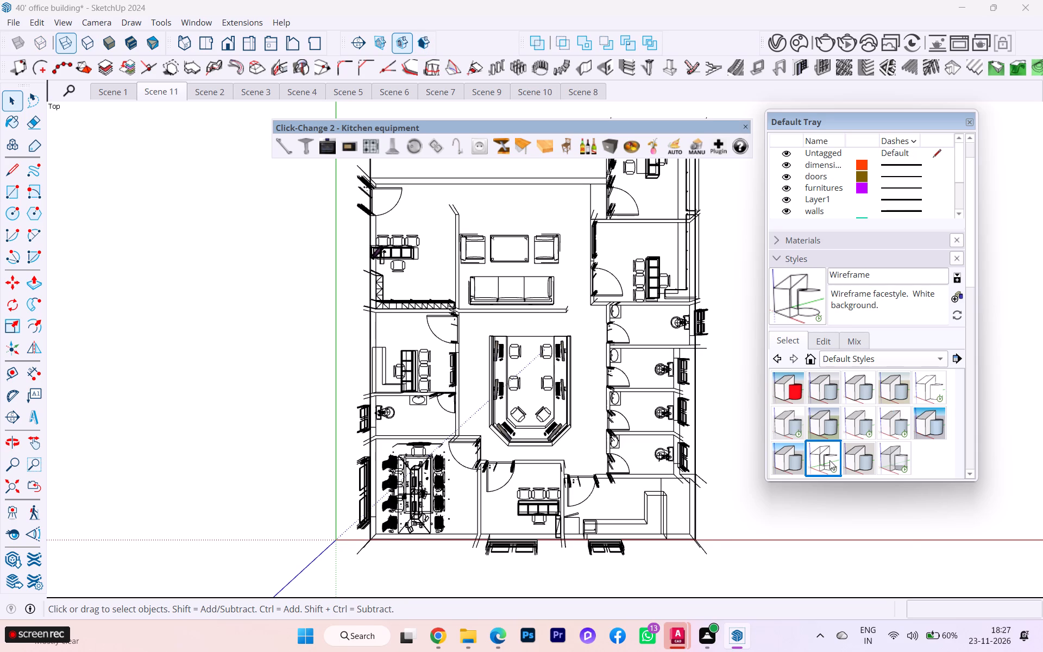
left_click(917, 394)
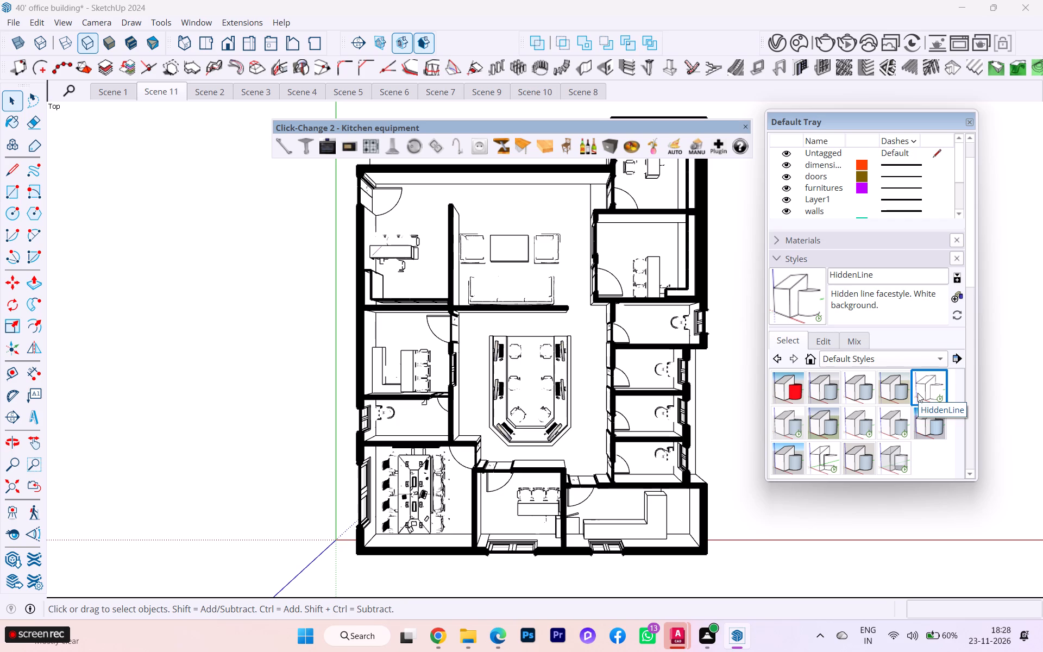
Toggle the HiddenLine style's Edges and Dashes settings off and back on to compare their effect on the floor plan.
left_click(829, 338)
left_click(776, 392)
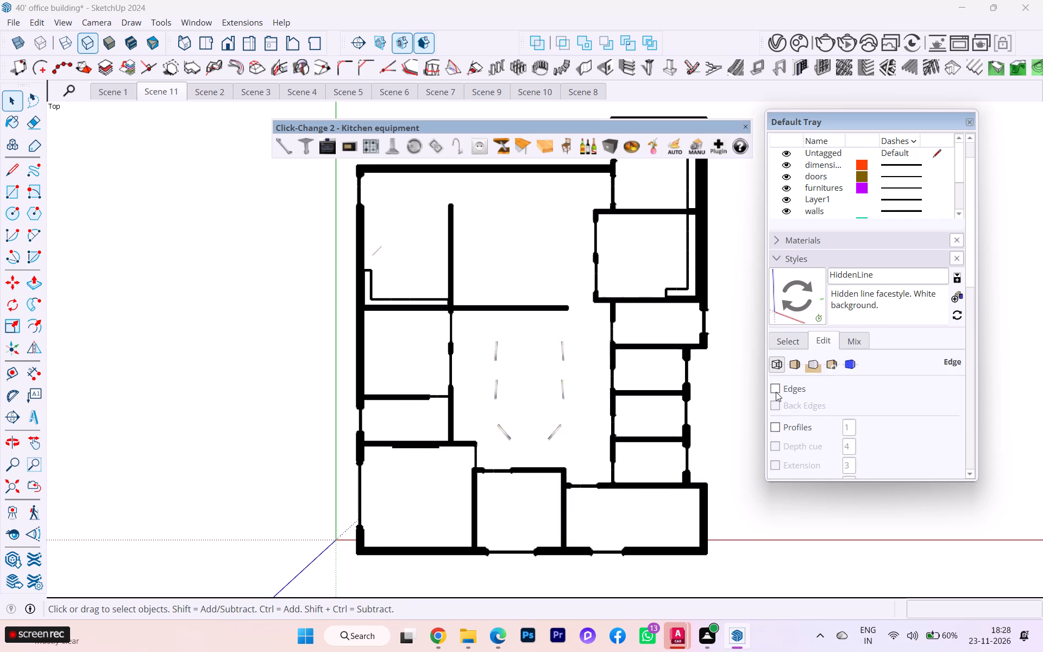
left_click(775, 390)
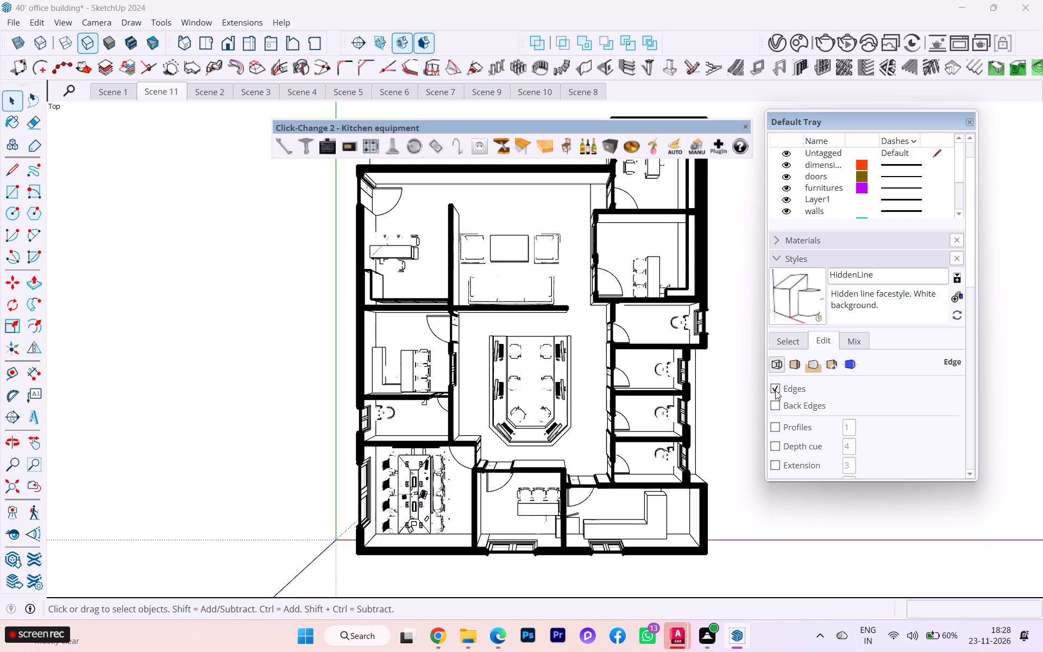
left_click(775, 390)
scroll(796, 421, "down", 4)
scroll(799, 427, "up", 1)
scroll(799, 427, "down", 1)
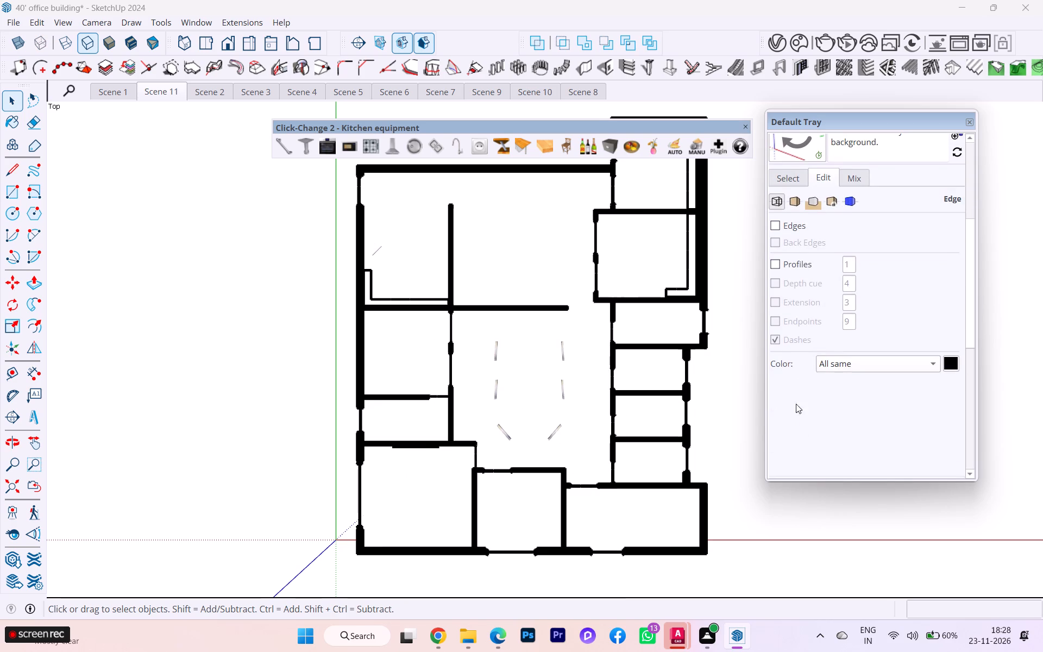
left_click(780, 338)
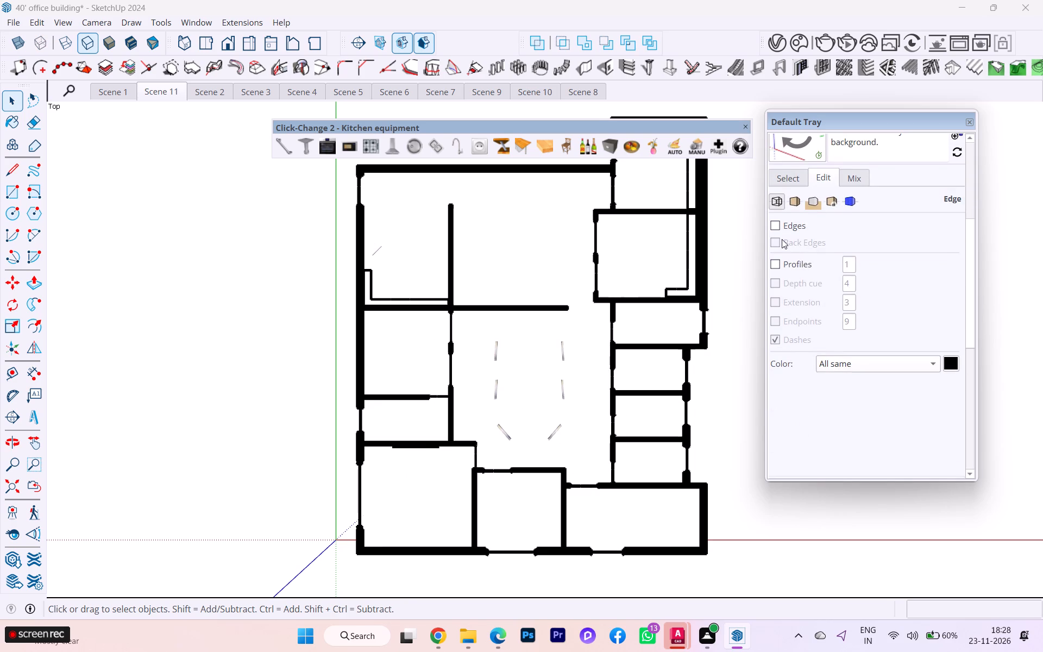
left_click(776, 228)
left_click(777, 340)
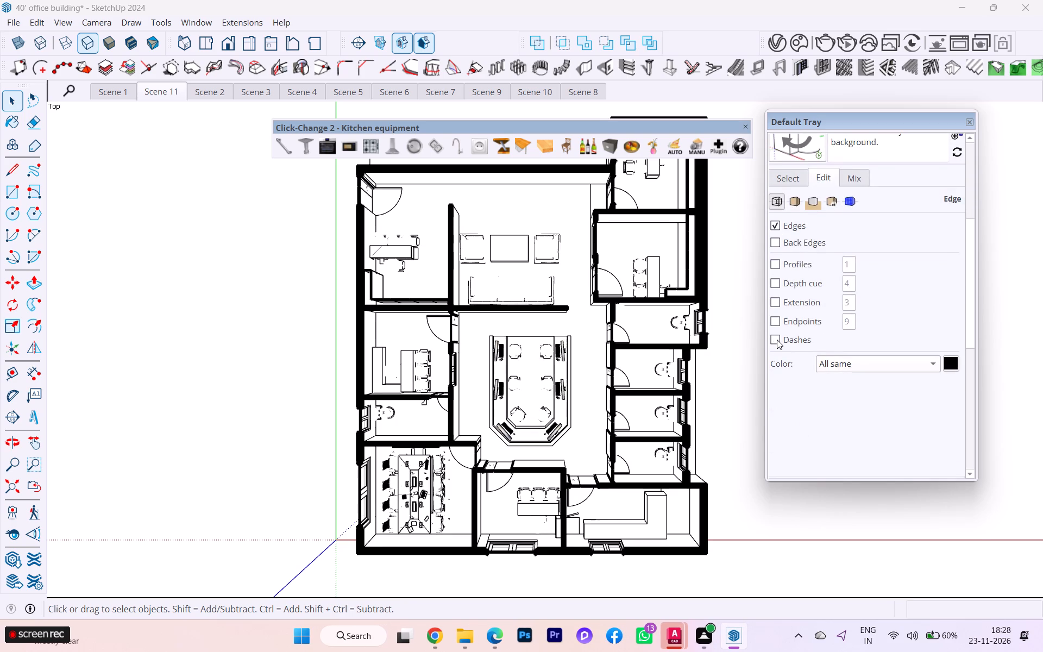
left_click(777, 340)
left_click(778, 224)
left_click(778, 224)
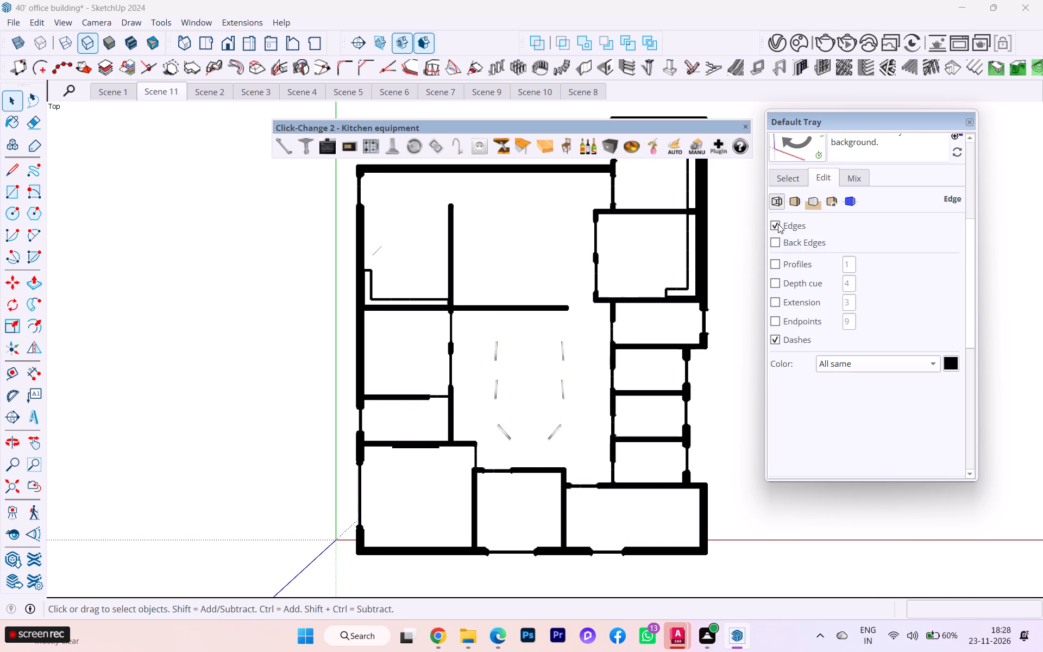
Try the Architectural Design Style from Default Styles, then apply the Construction Documentation Style to the floor plan.
scroll(788, 208, "up", 2)
left_click(786, 252)
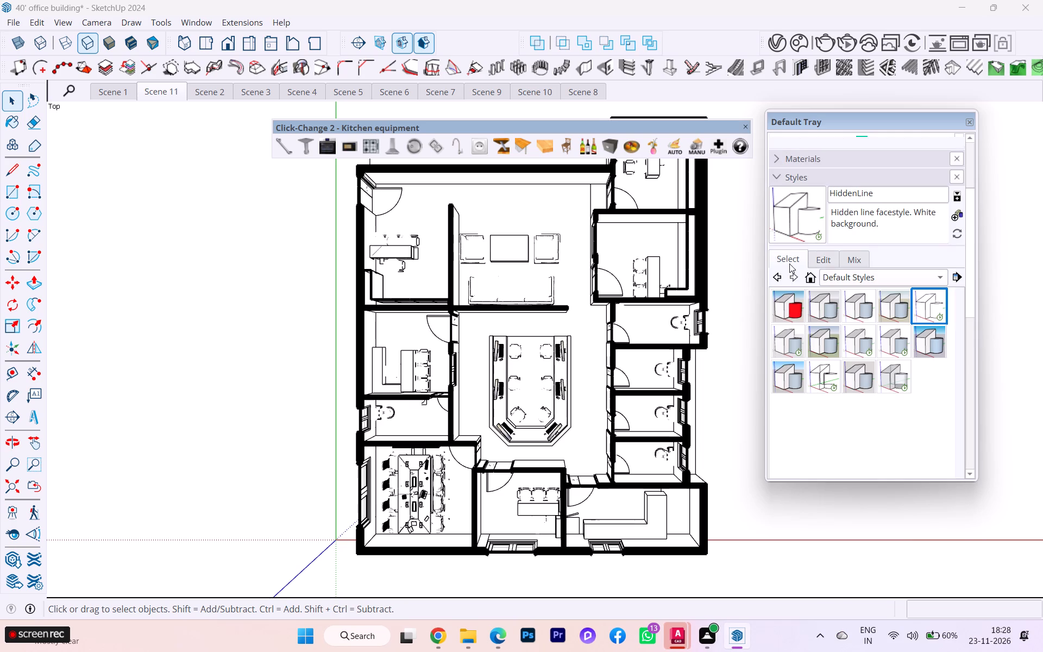
left_click(817, 311)
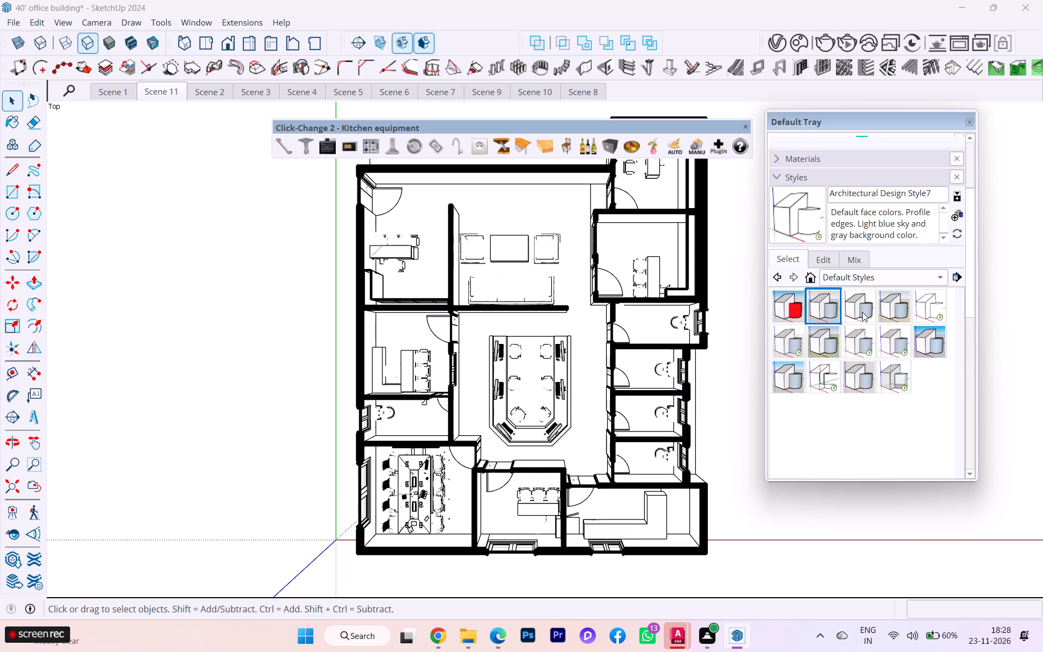
left_click(861, 313)
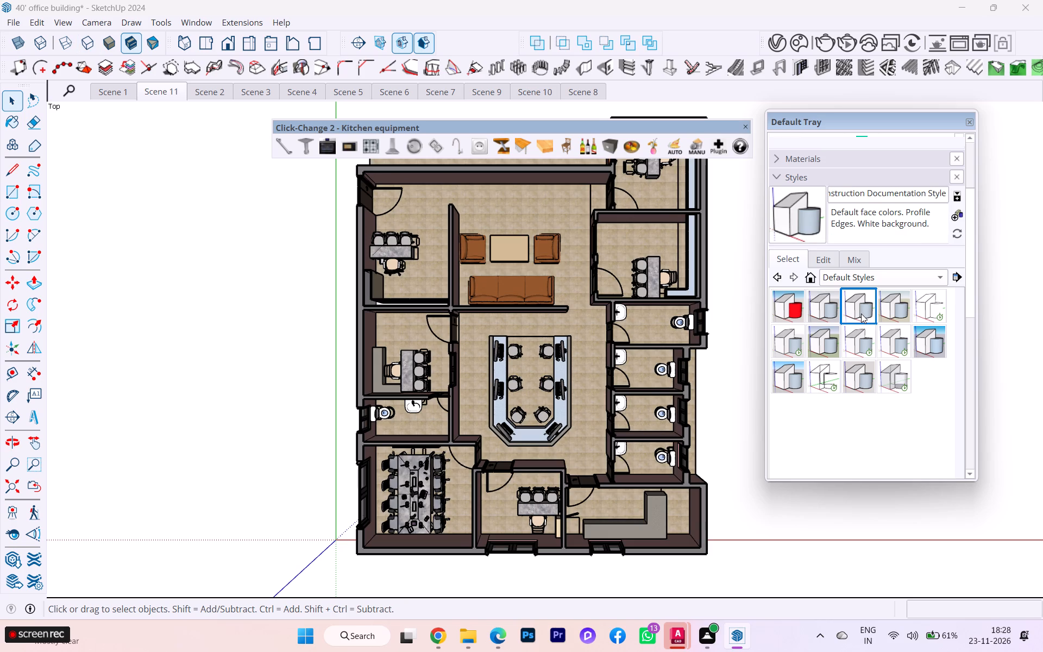
Try the Default, HiddenLine, 3D Printing, Interior Design, Shaded and Shaded with textures styles, then reapply HiddenLine to the floor plan.
left_click(891, 314)
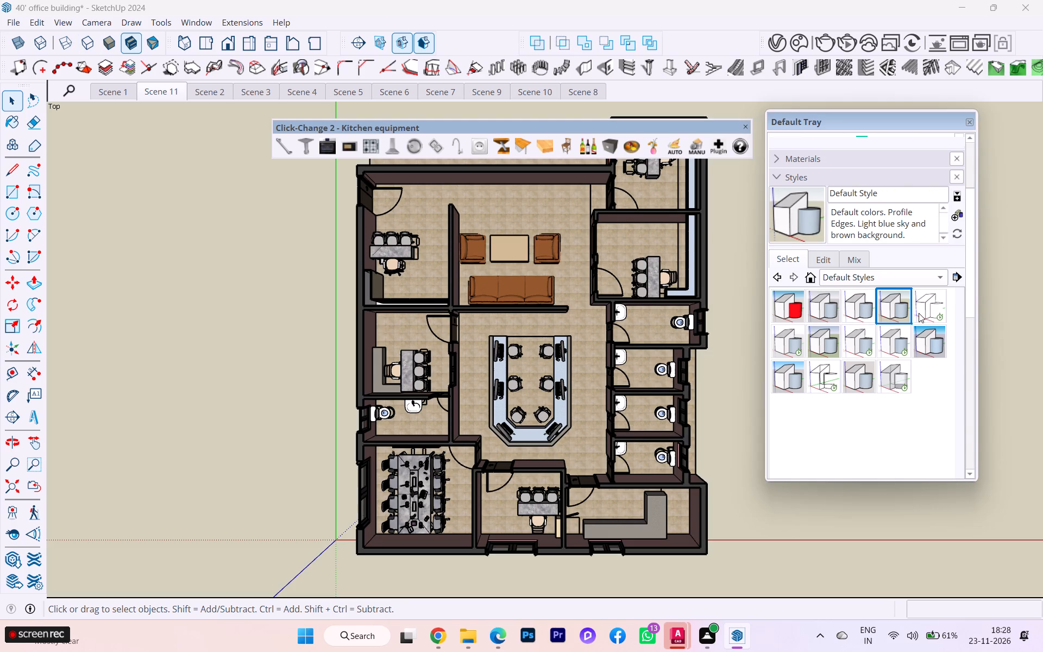
left_click(920, 312)
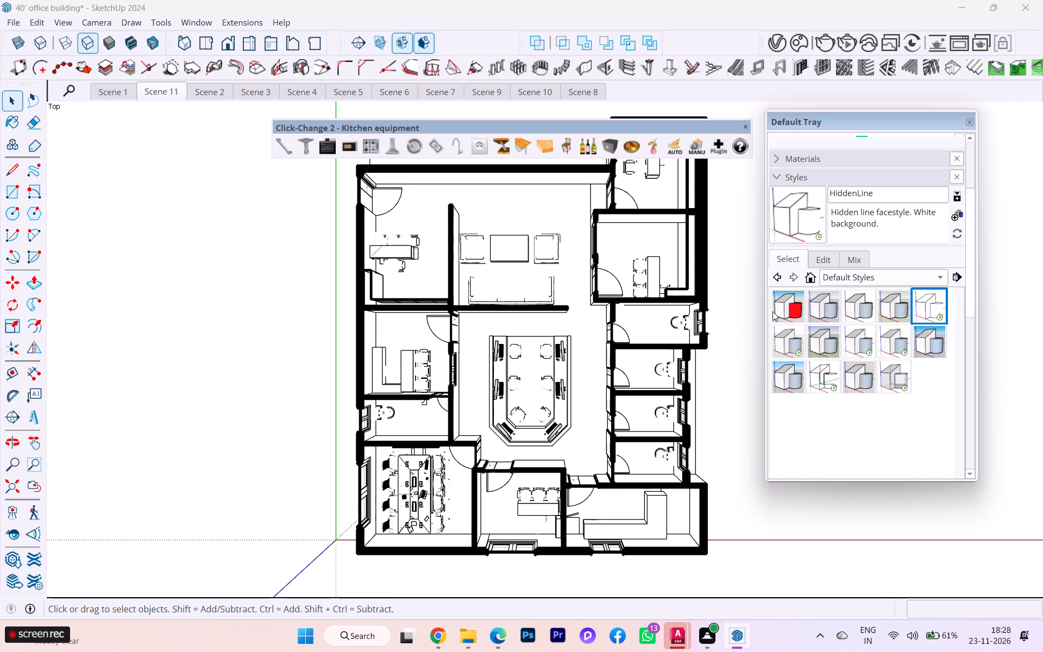
left_click(783, 314)
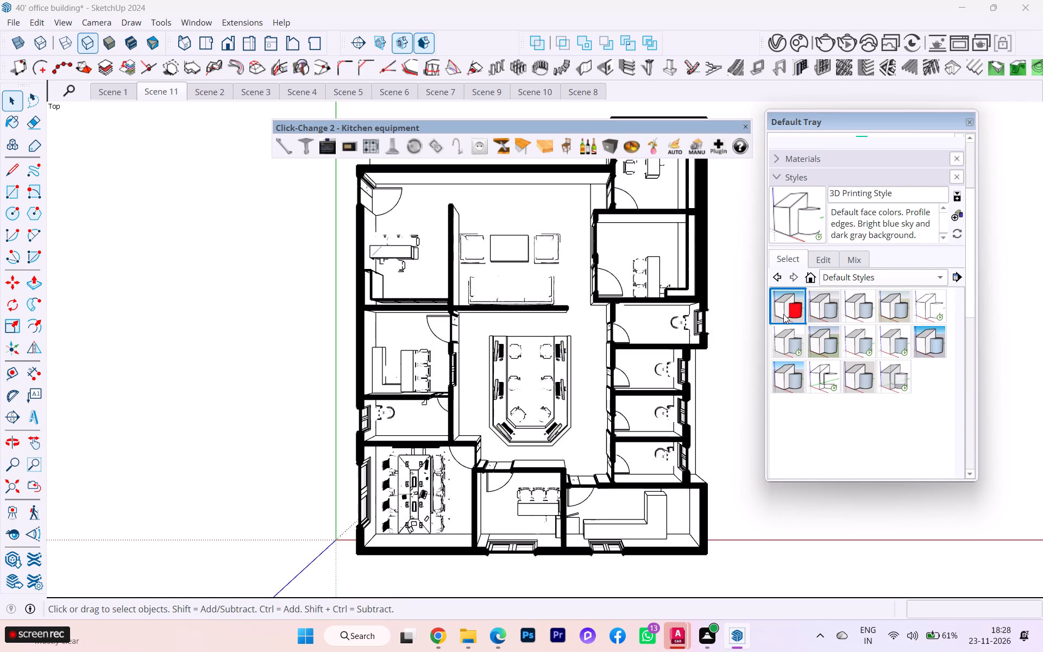
left_click(786, 341)
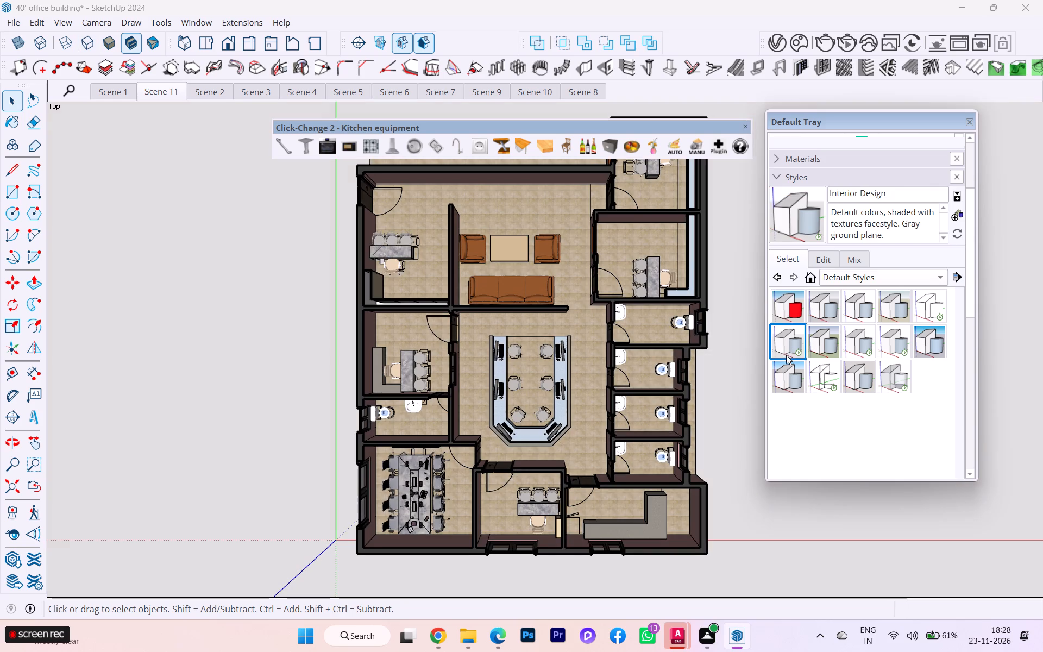
left_click(819, 347)
left_click(864, 348)
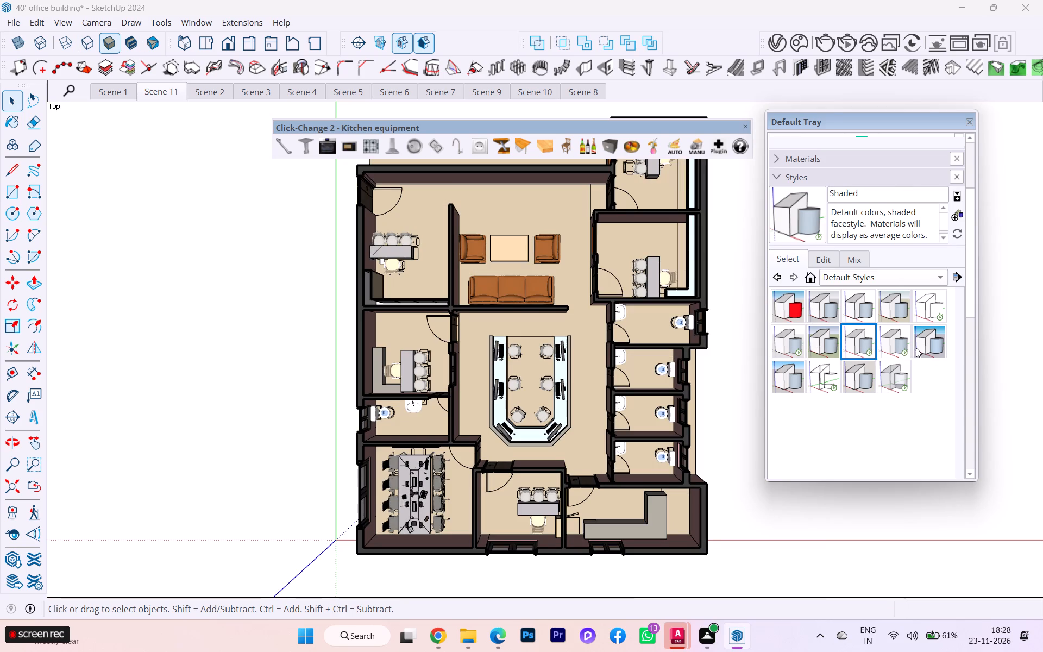
left_click(901, 346)
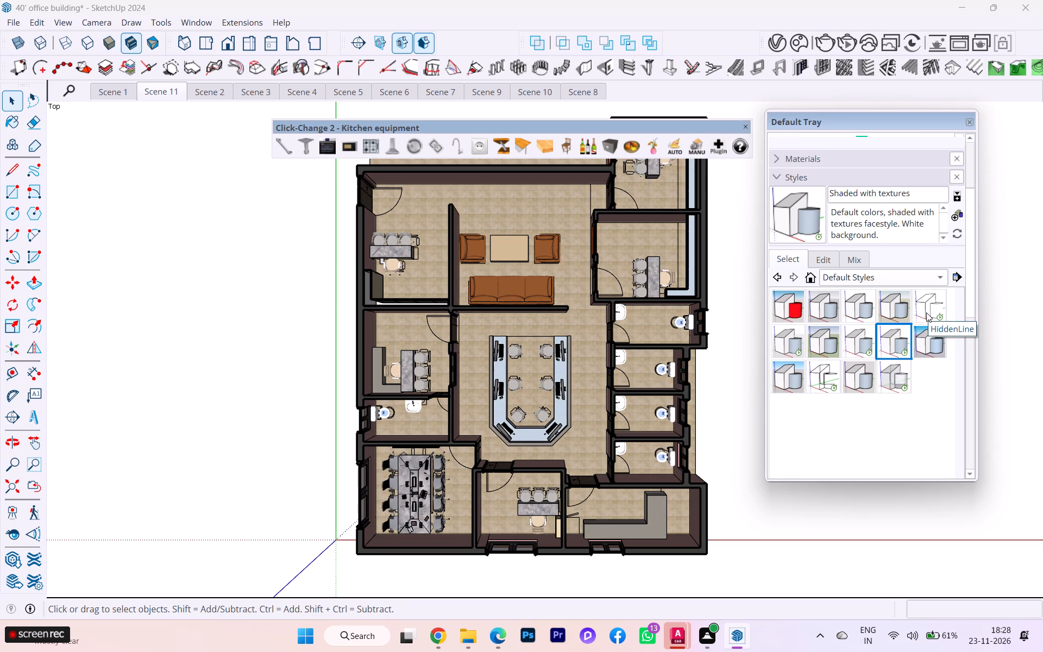
left_click(926, 312)
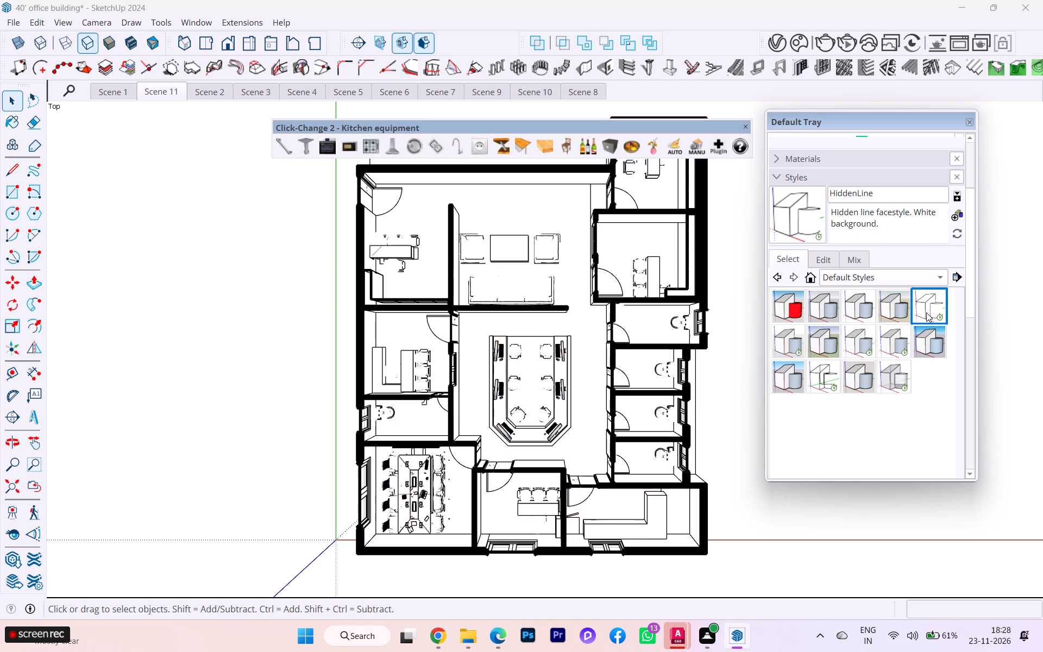
Raise the horizontal section plane that cuts the floor plan by about 2 feet.
scroll(596, 303, "down", 3)
middle_click_drag(594, 303, 582, 290)
scroll(593, 303, "down", 1)
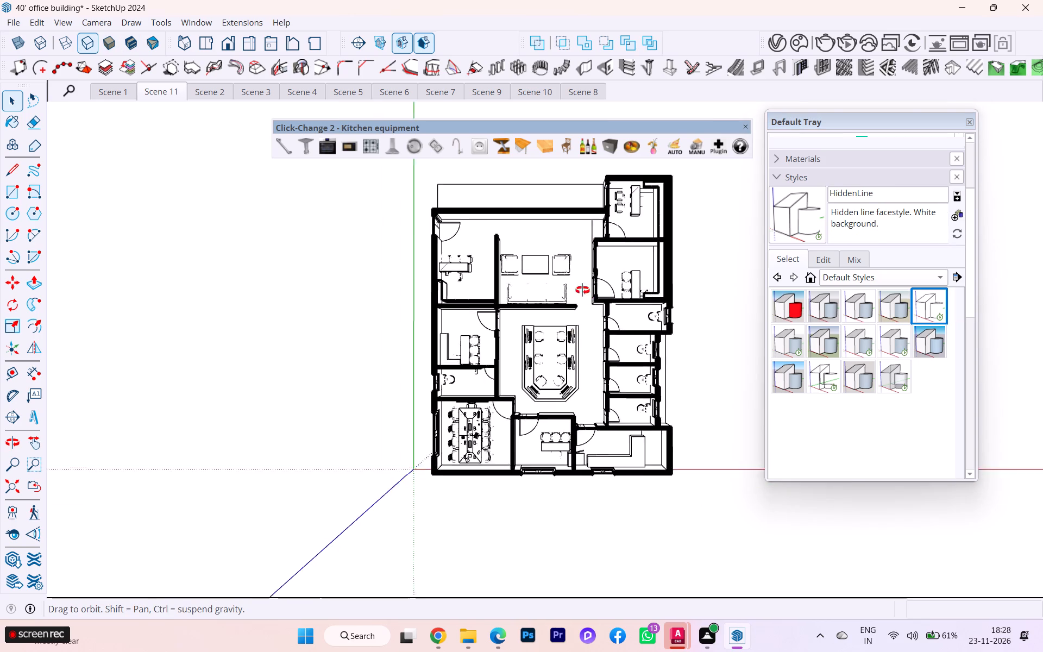
middle_click_drag(582, 290, 579, 145)
scroll(694, 422, "up", 3)
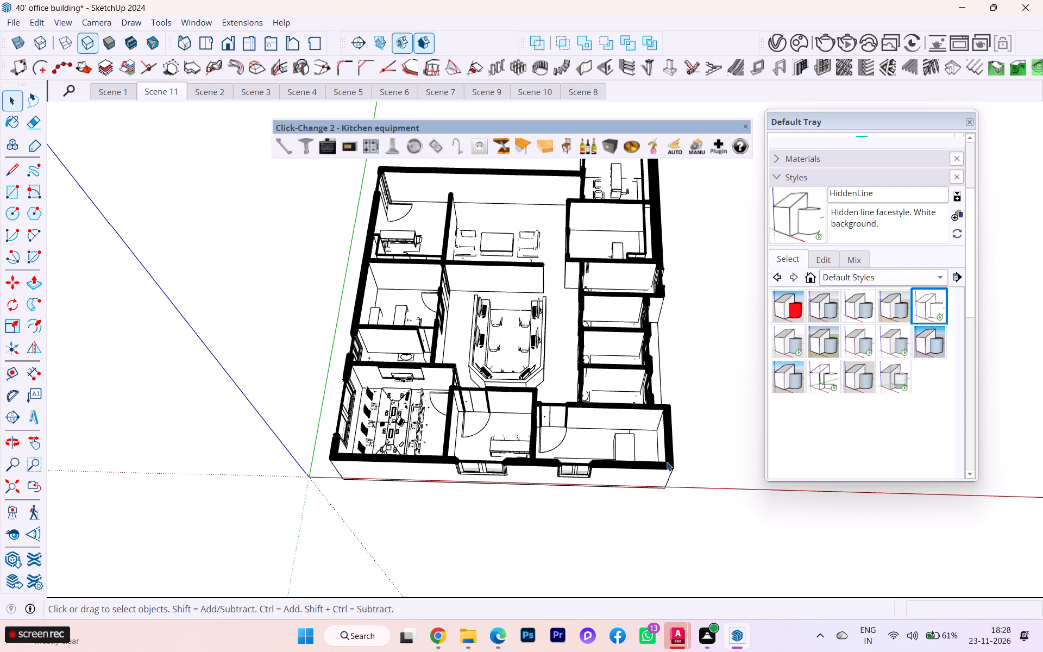
left_click(671, 460)
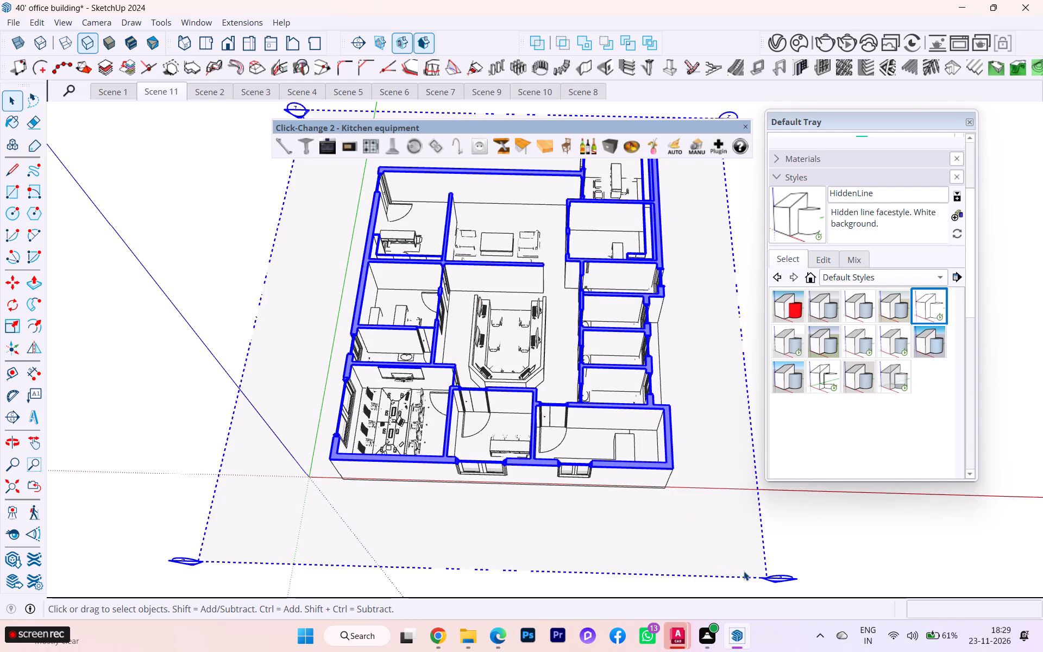
key("m")
left_click(768, 576)
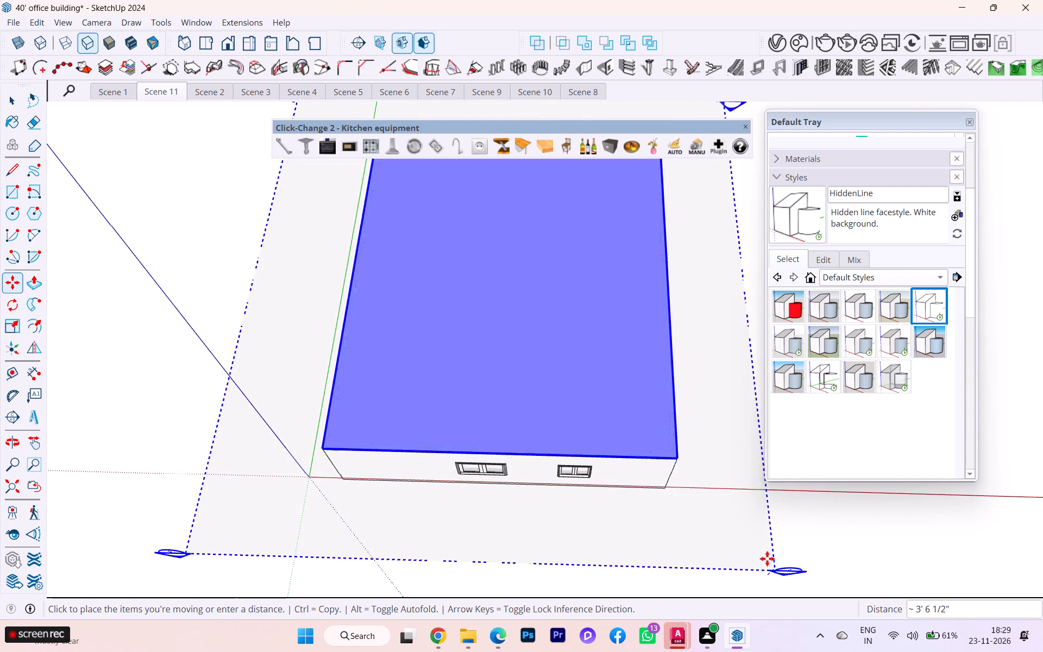
left_click(762, 562)
scroll(643, 352, "down", 1)
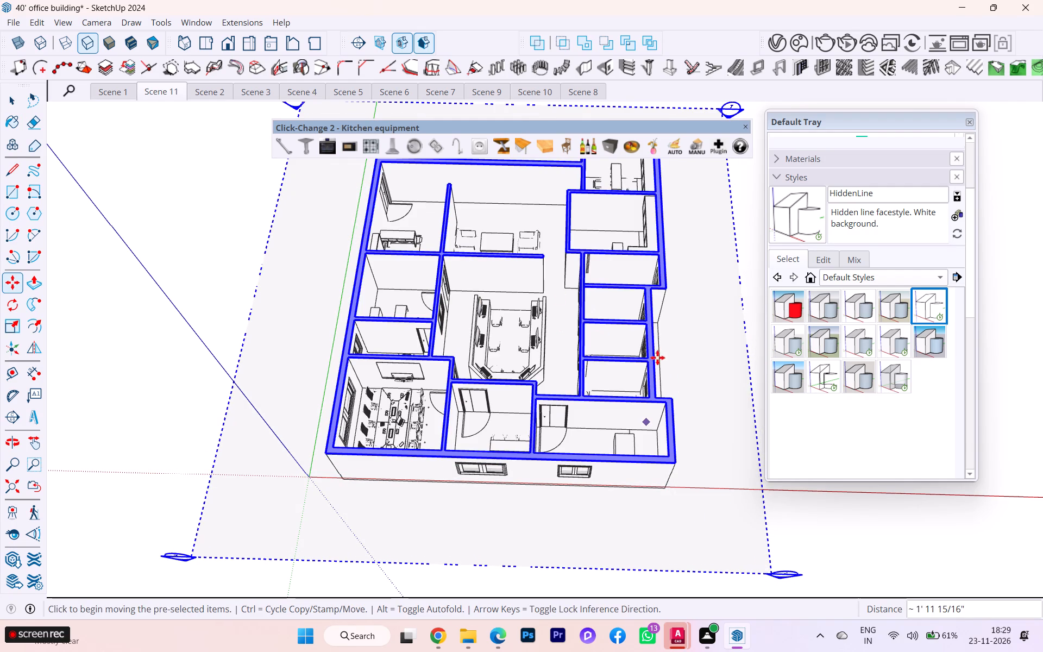
Switch the camera from perspective to Parallel Projection.
scroll(657, 358, "down", 2)
middle_click_drag(662, 368, 671, 462)
scroll(668, 451, "up", 1)
scroll(641, 353, "down", 2)
scroll(641, 352, "up", 1)
scroll(638, 349, "down", 1)
scroll(616, 292, "down", 4)
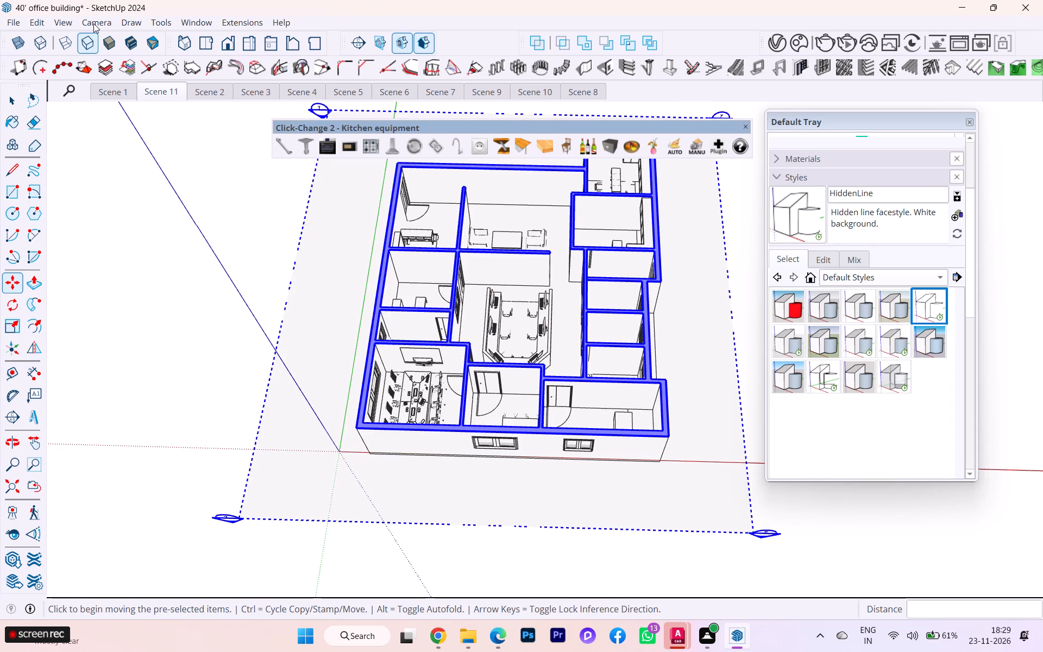
left_click(56, 25)
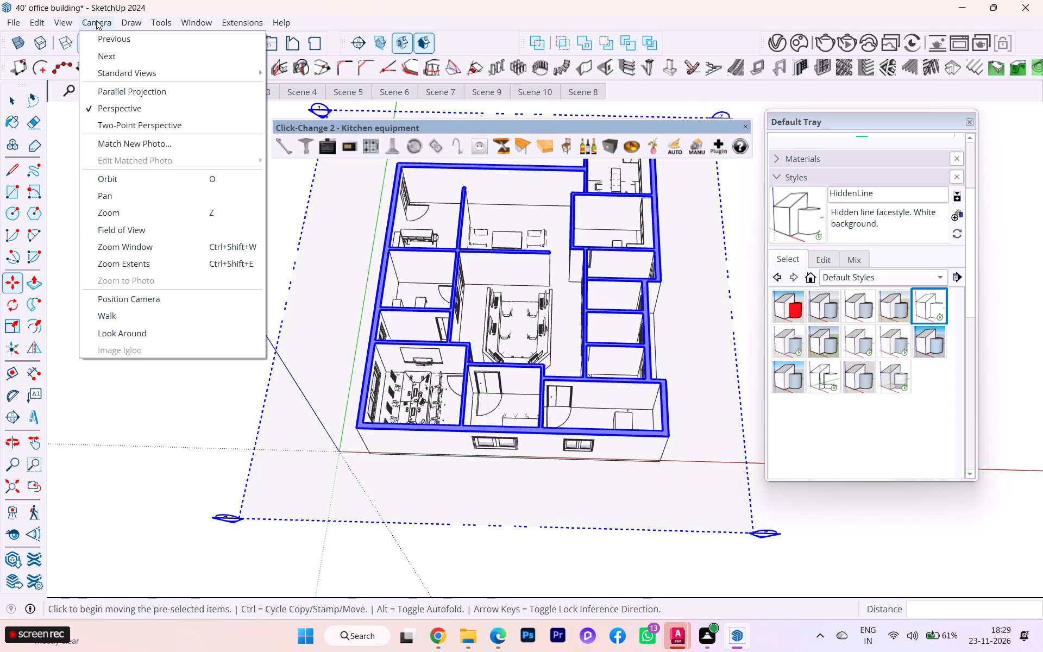
left_click(111, 96)
scroll(462, 311, "up", 3)
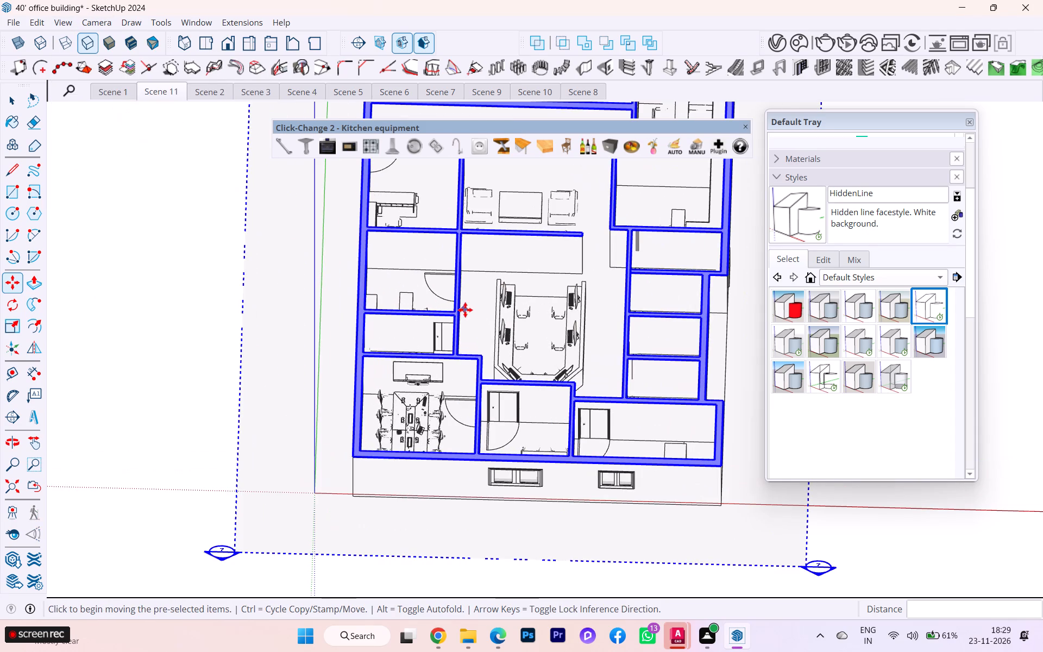
Hide the section plane display so only the cut floor plan shows.
left_click(386, 41)
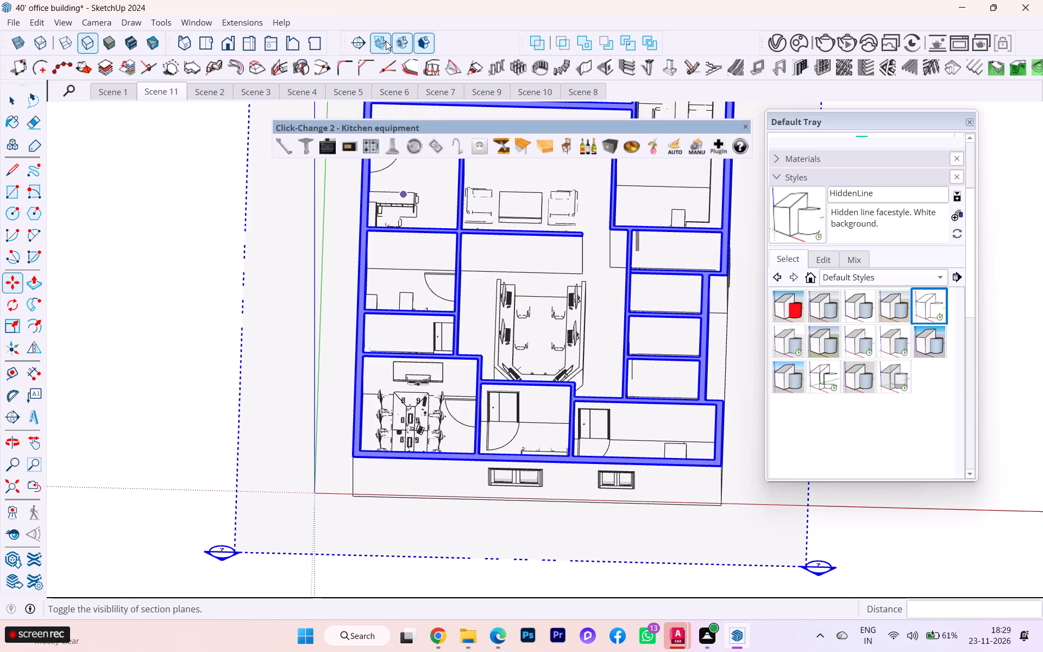
left_click(385, 47)
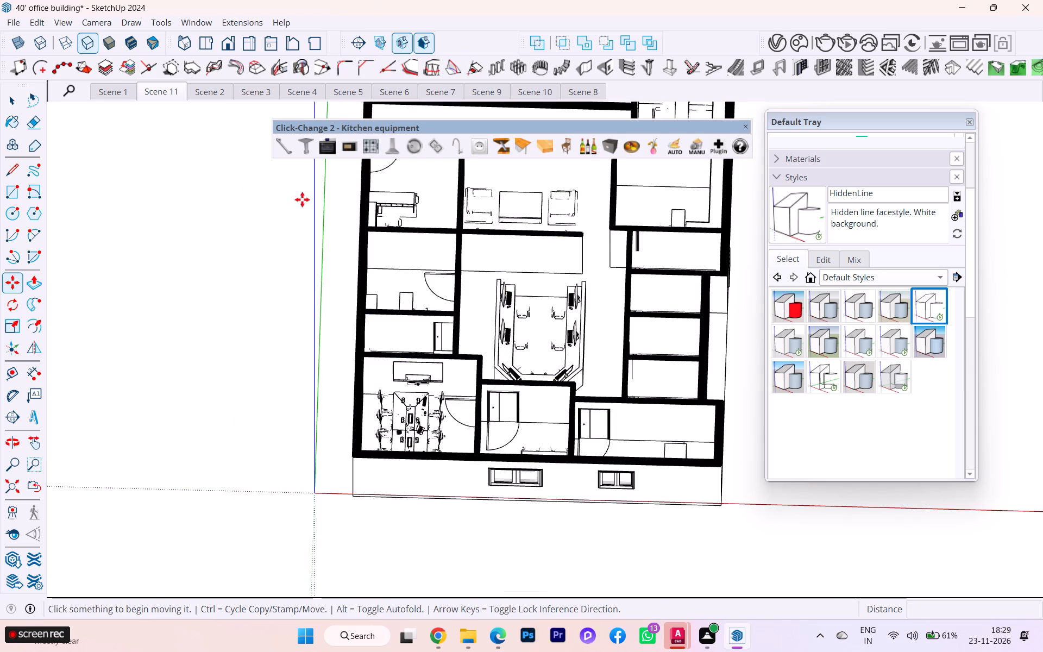
Set the floor plan to the standard Top view.
scroll(300, 251, "down", 3)
scroll(355, 268, "up", 5)
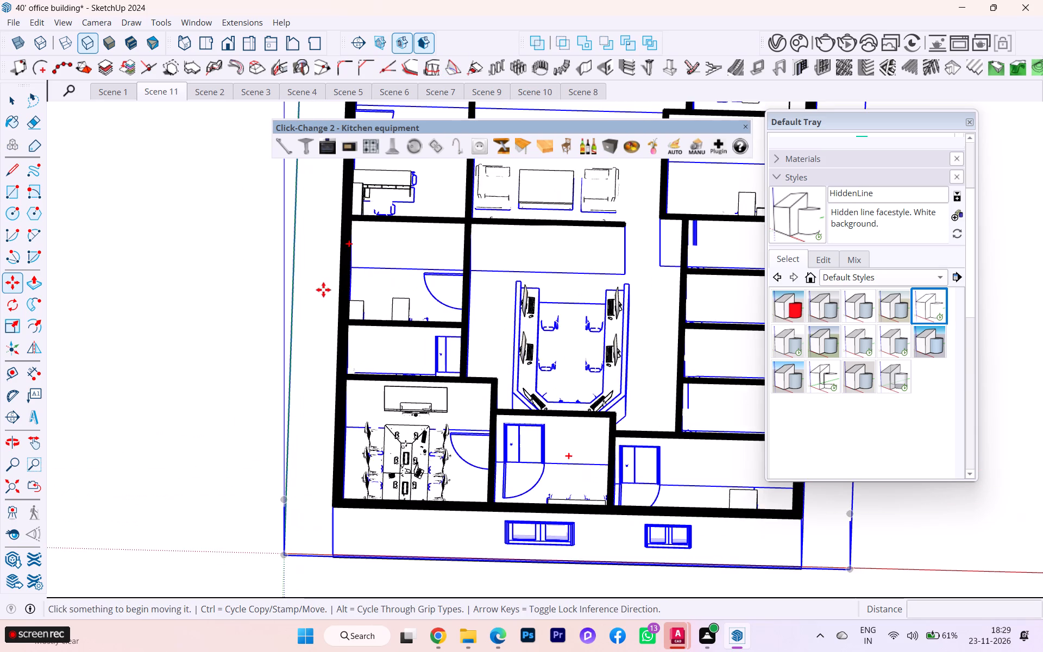
scroll(252, 292, "down", 3)
scroll(296, 357, "down", 2)
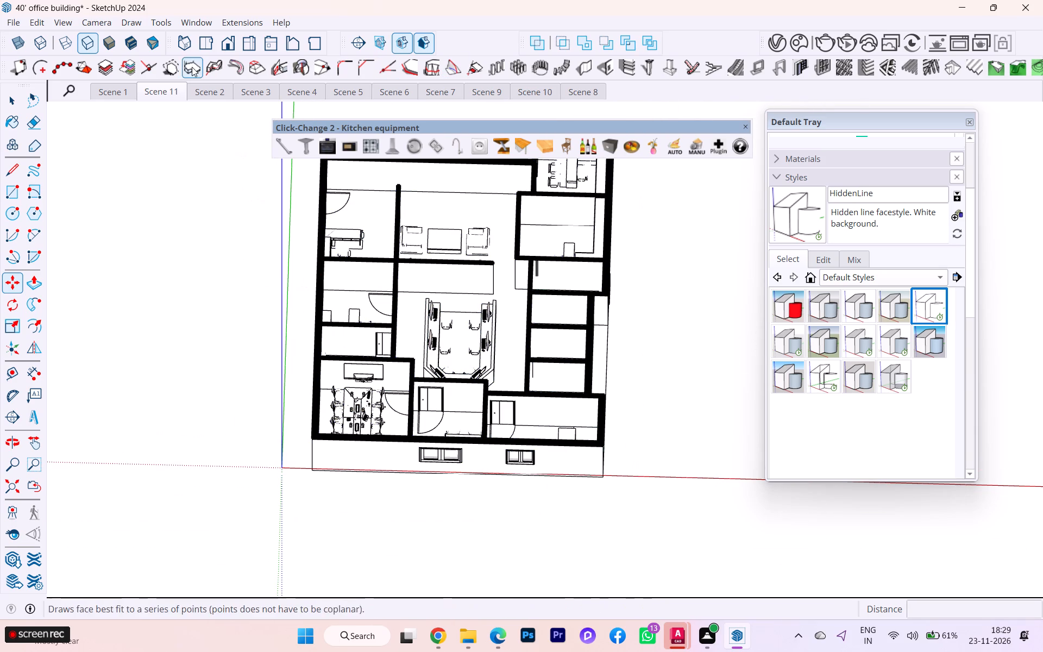
left_click(202, 46)
scroll(482, 304, "up", 3)
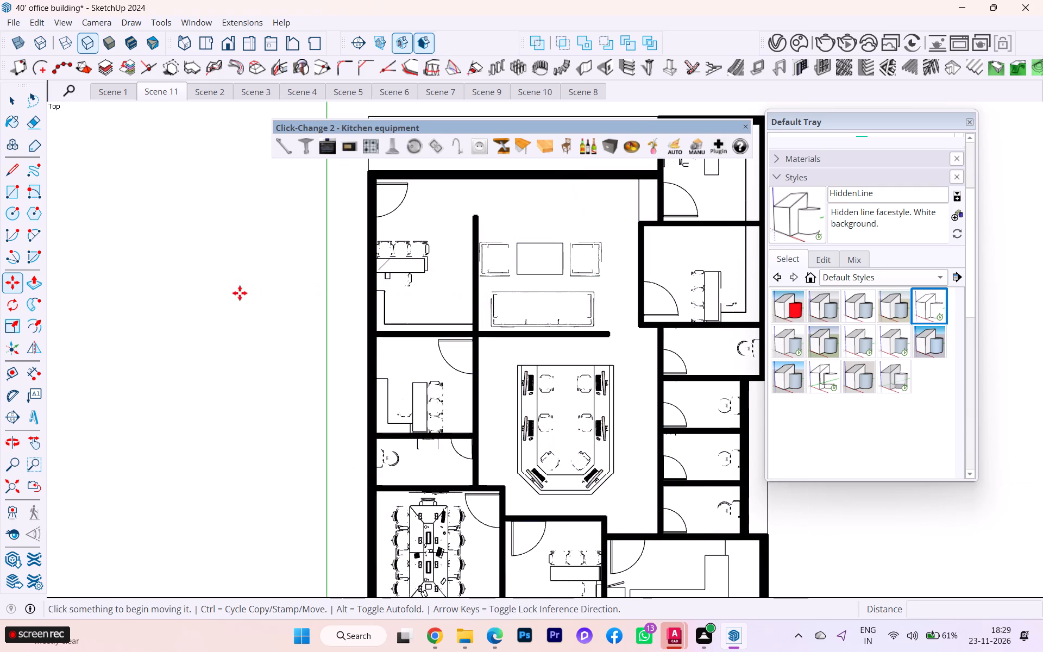
scroll(215, 306, "down", 2)
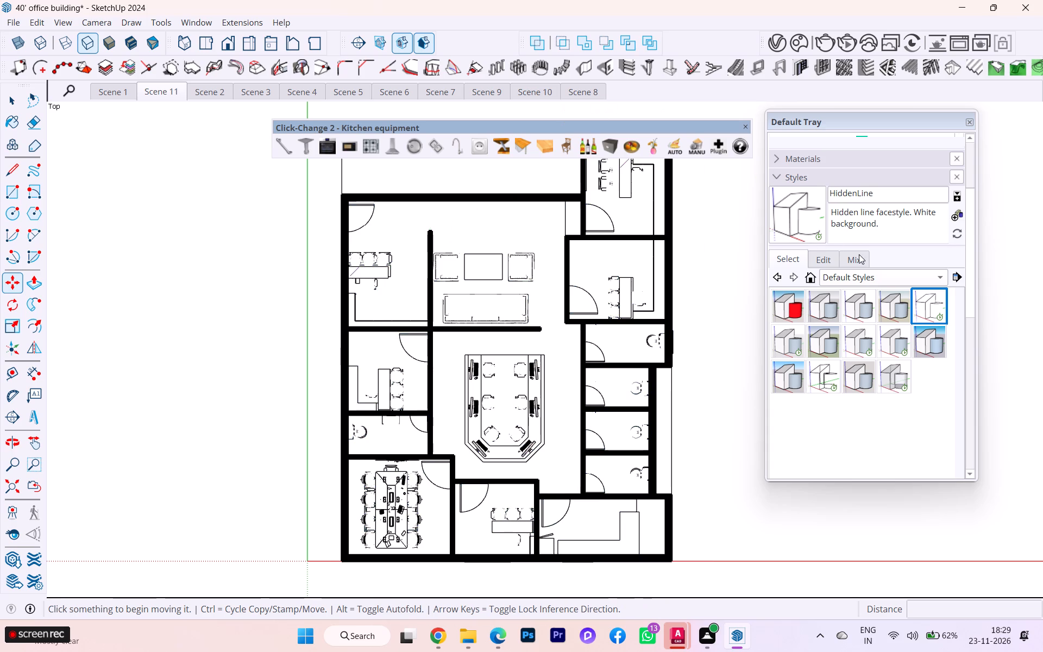
Turn off Section Fill in the HiddenLine style's modeling settings, leaving the section fill colour as it is.
left_click(824, 260)
left_click(850, 278)
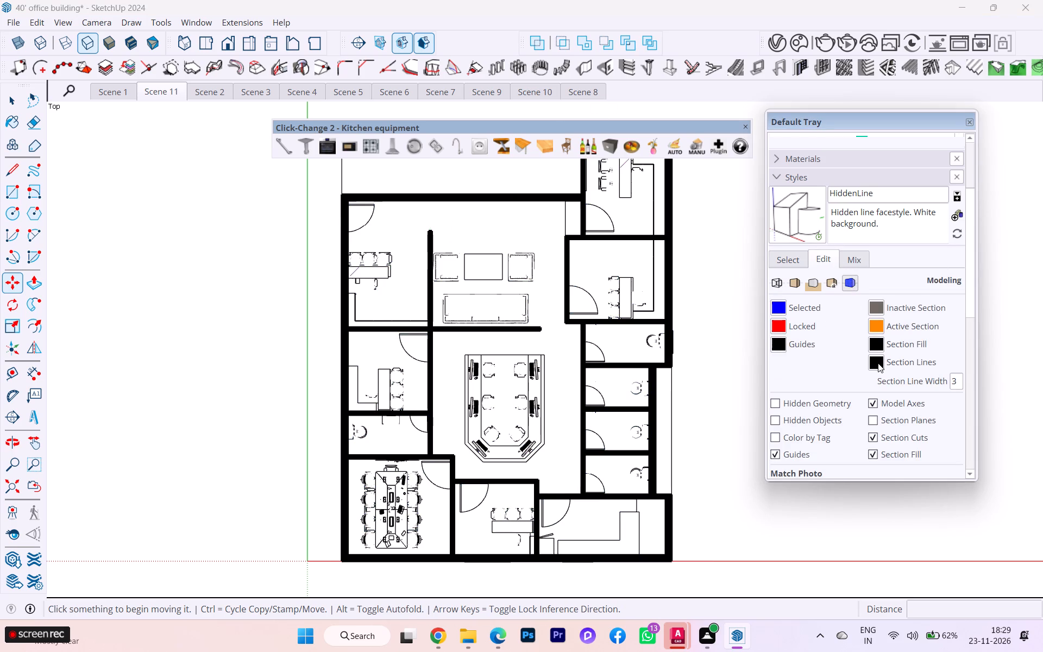
left_click(877, 346)
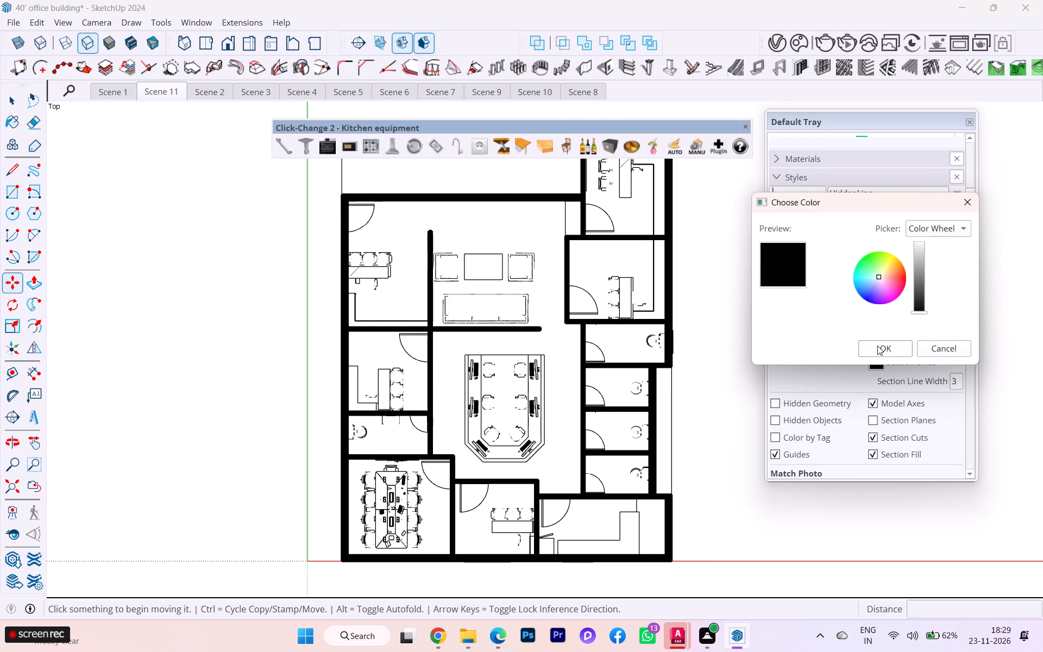
left_click(959, 198)
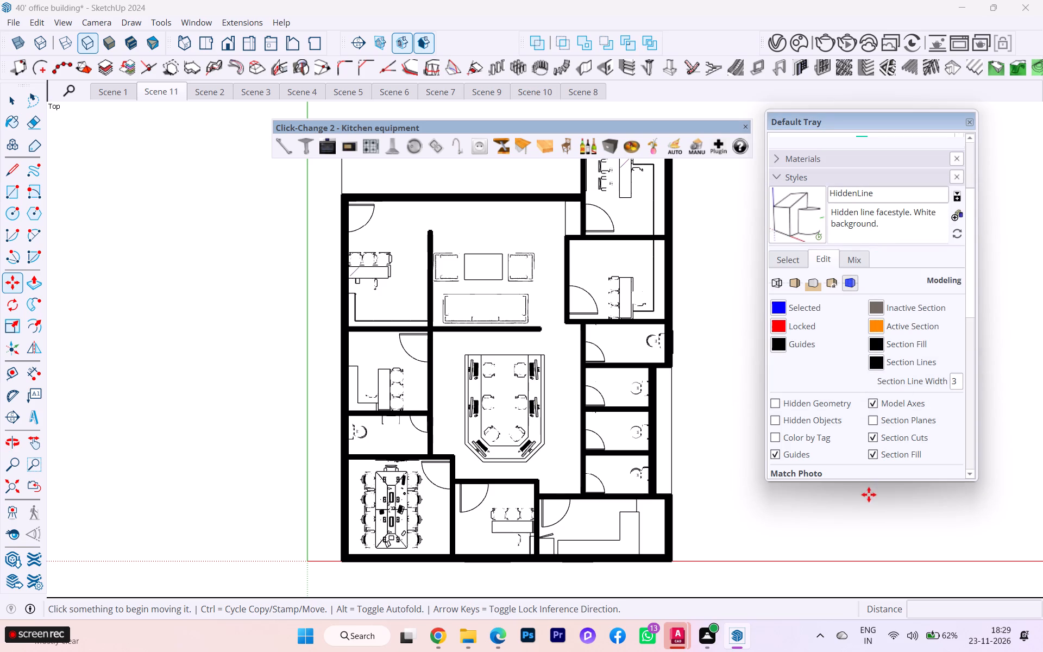
left_click(876, 450)
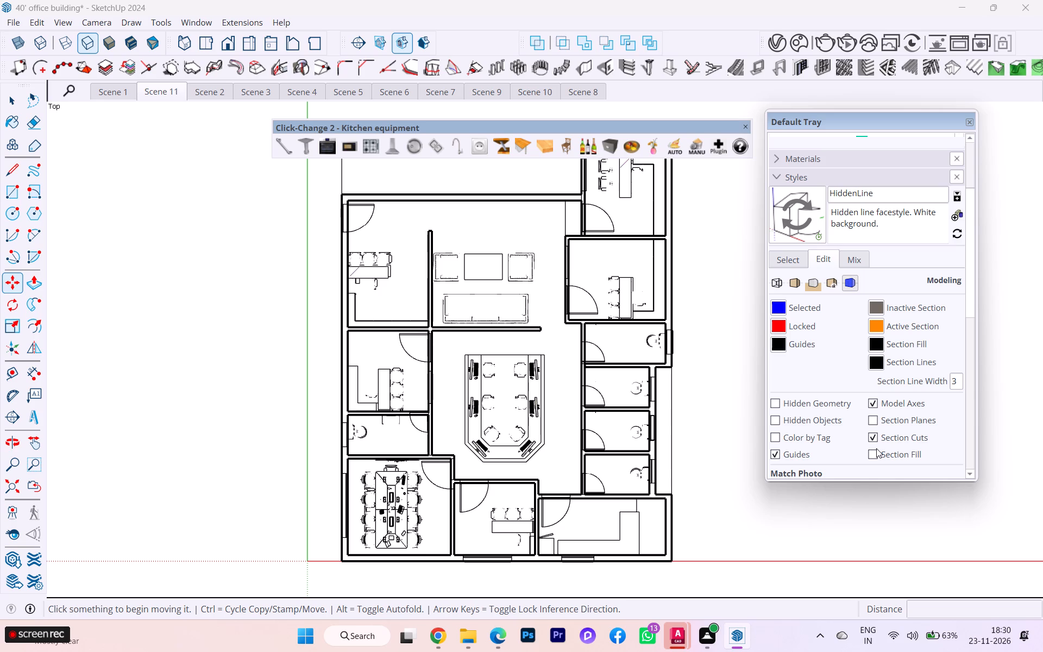
Set the HiddenLine style's section line width to 2.
scroll(881, 459, "down", 3)
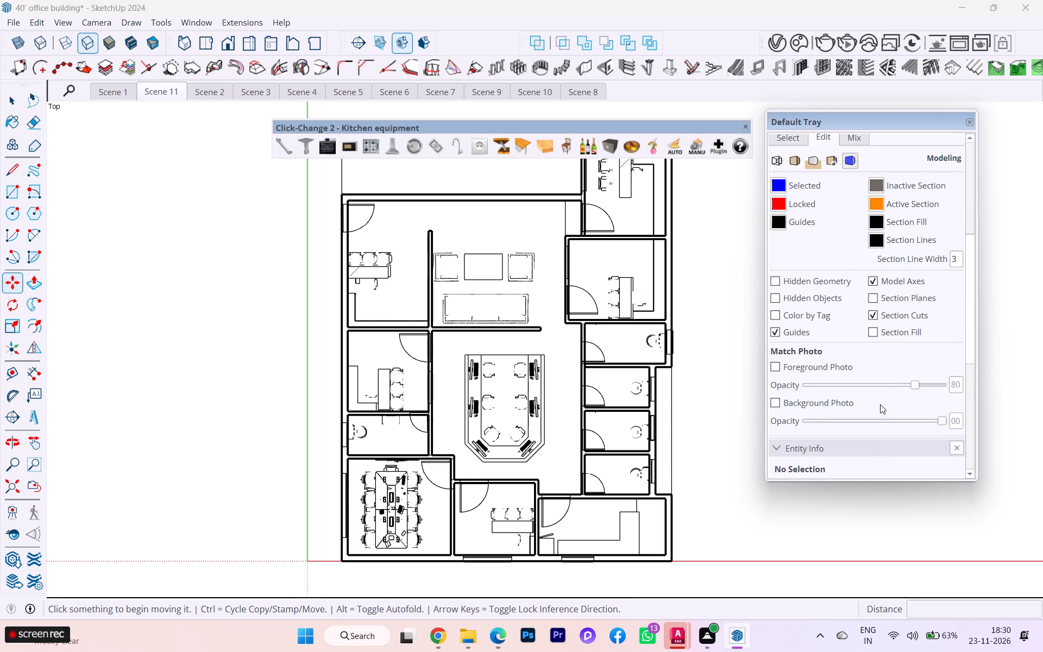
scroll(879, 348, "down", 2)
scroll(879, 347, "up", 1)
scroll(879, 347, "down", 1)
scroll(879, 347, "up", 1)
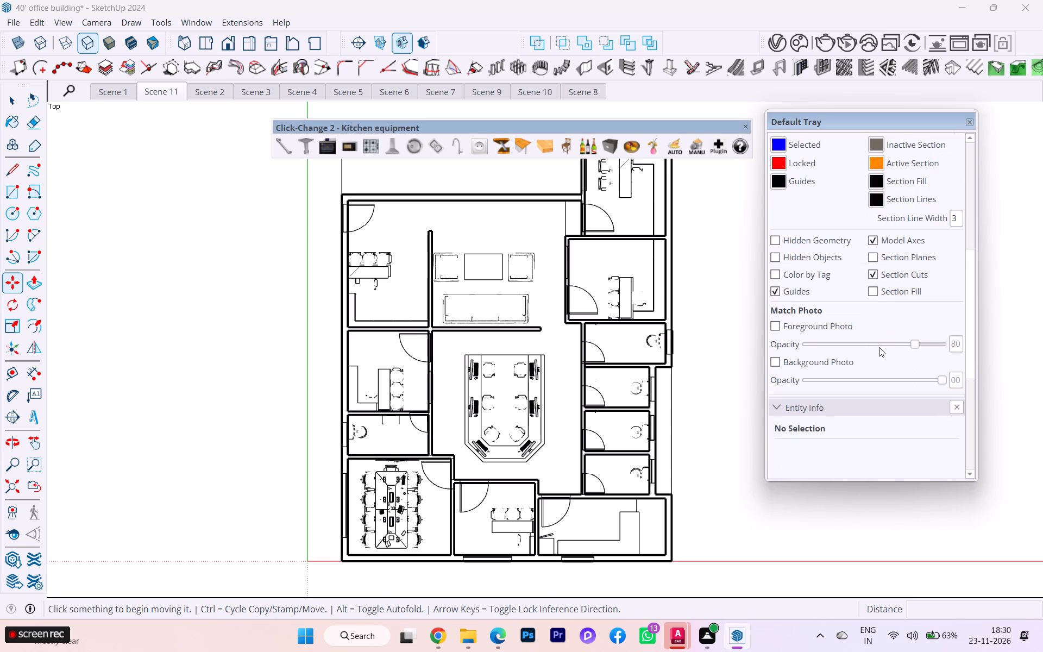
scroll(879, 347, "up", 2)
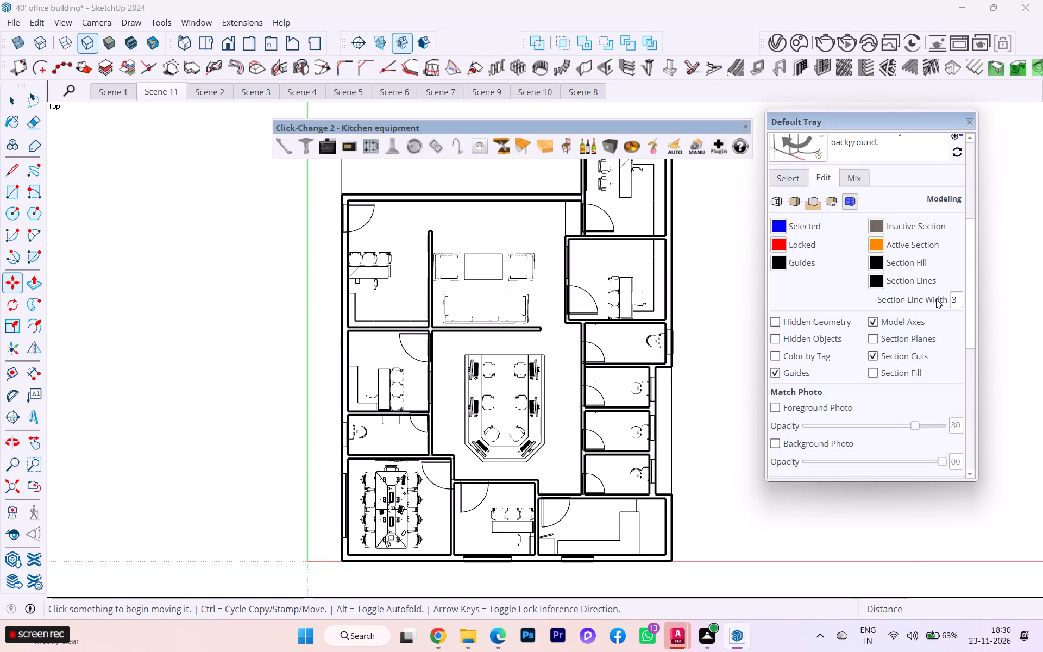
left_click(960, 299)
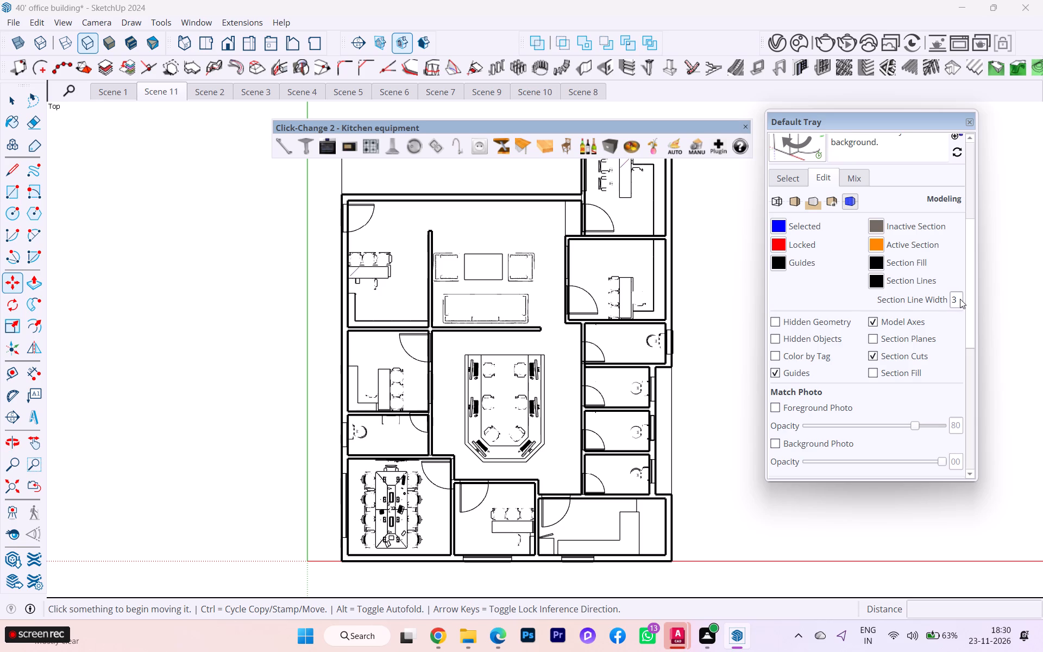
key("BackSpace")
key("BackSpace")
key("2")
key("Return")
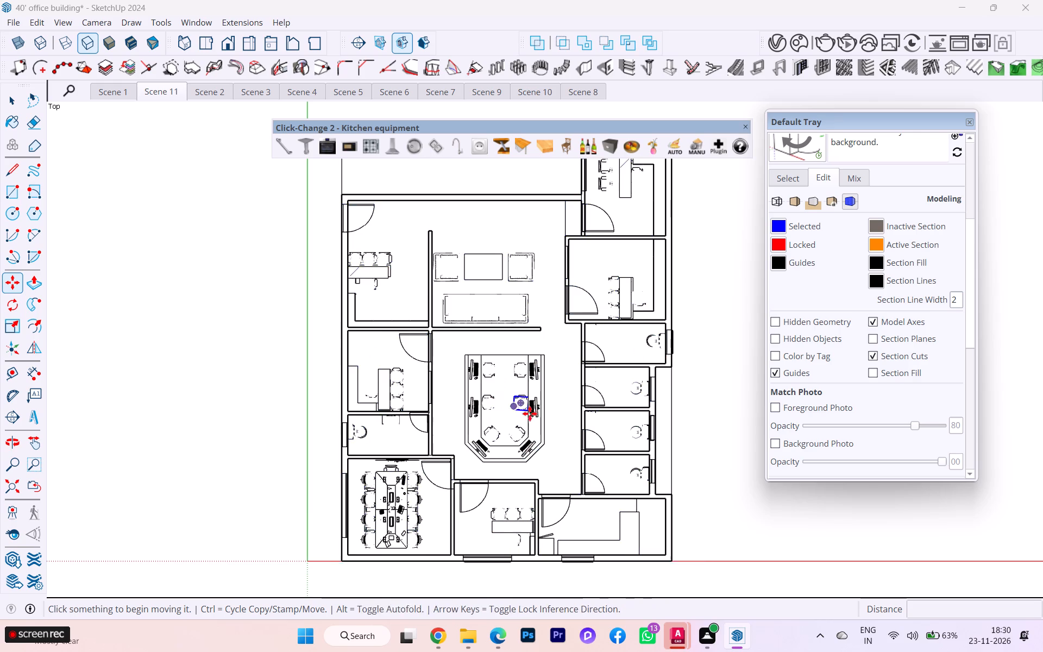
scroll(613, 402, "up", 2)
scroll(485, 388, "up", 1)
scroll(502, 297, "down", 2)
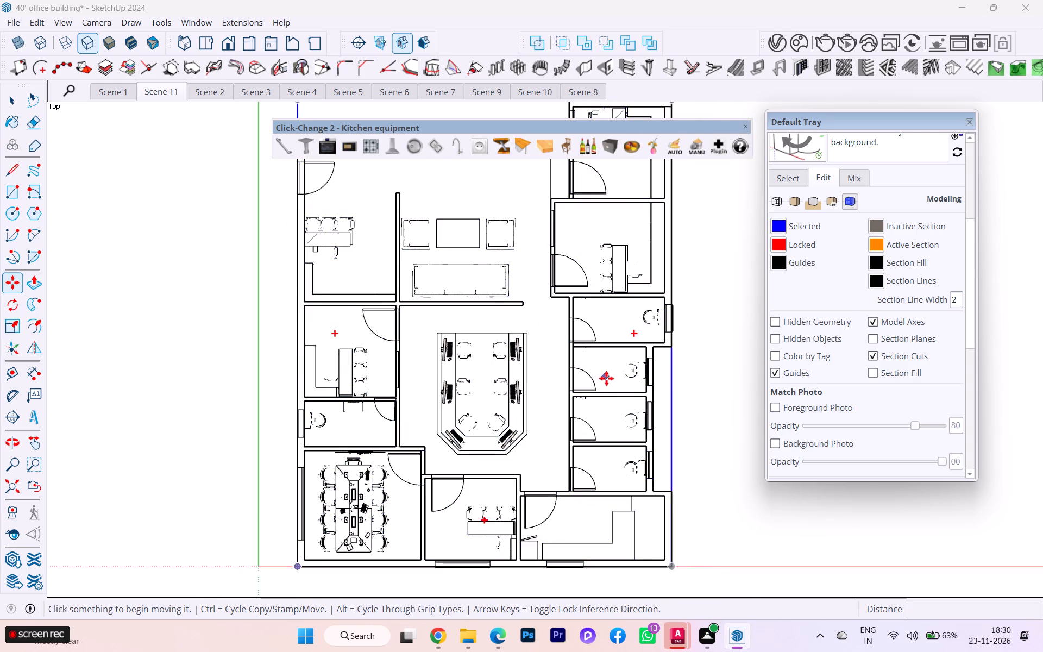
scroll(600, 393, "down", 1)
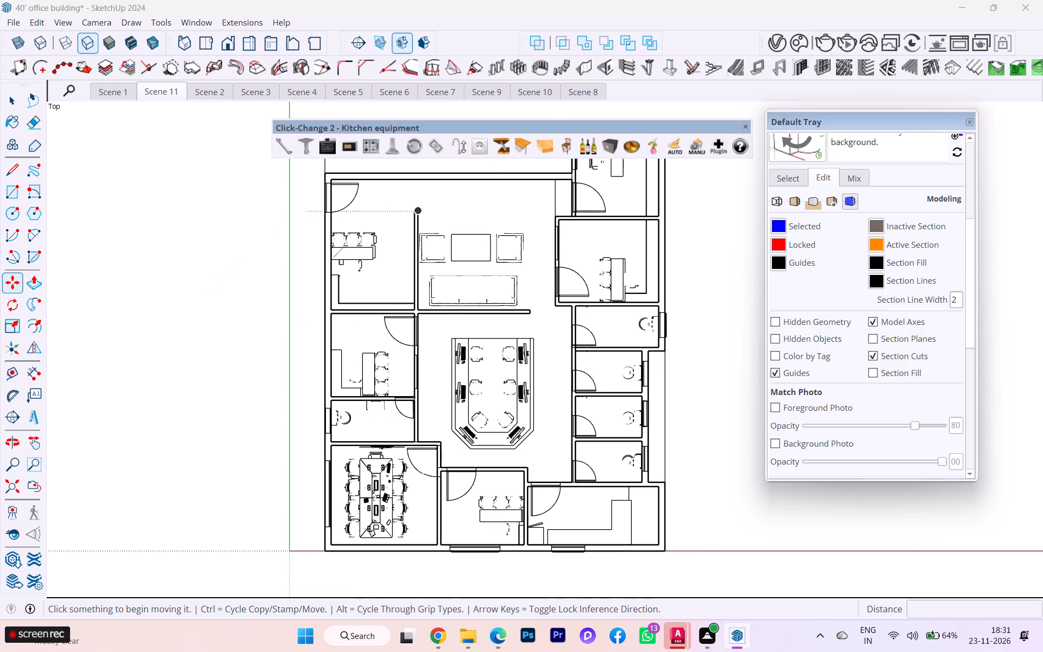
Open Scene 8's section view and add a new scene after it from that view.
left_click(575, 90)
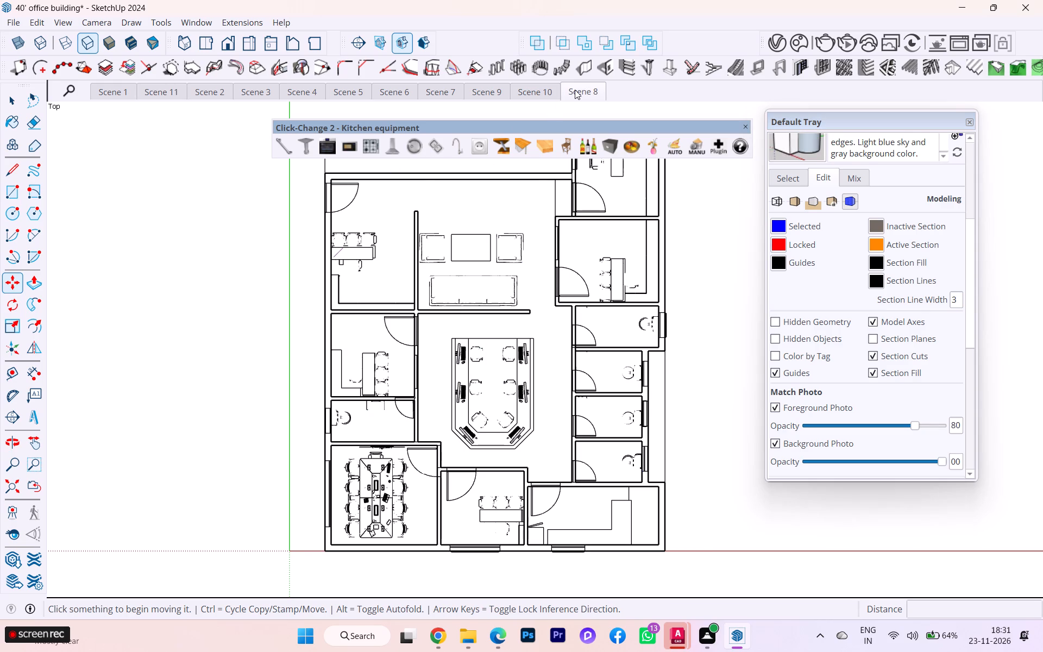
right_click(575, 90)
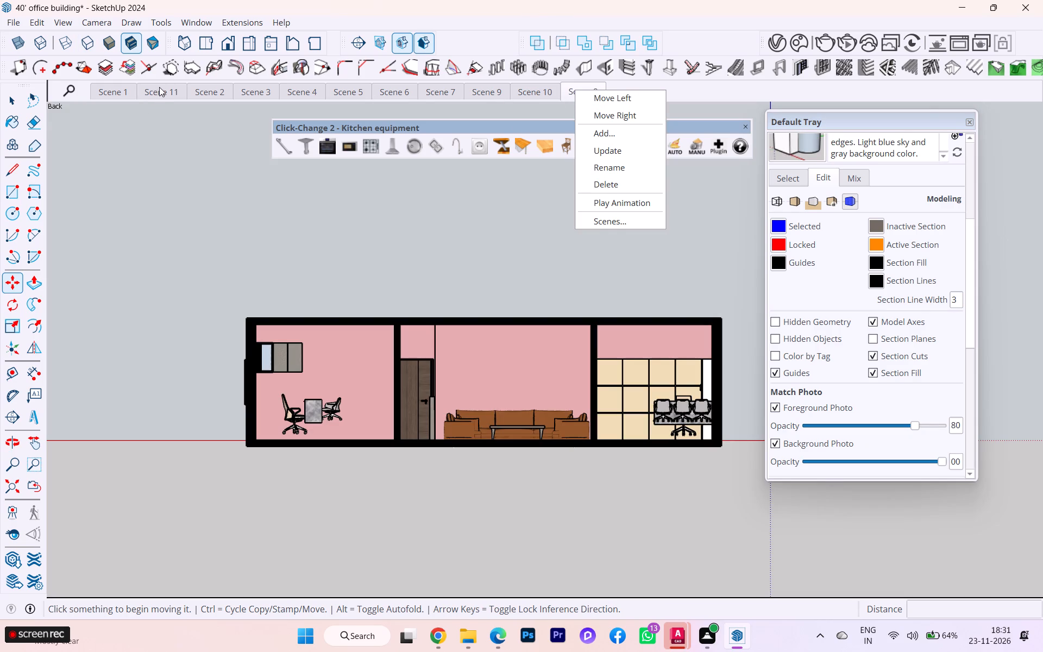
key("ctrl+z")
key("Escape")
left_click(183, 248)
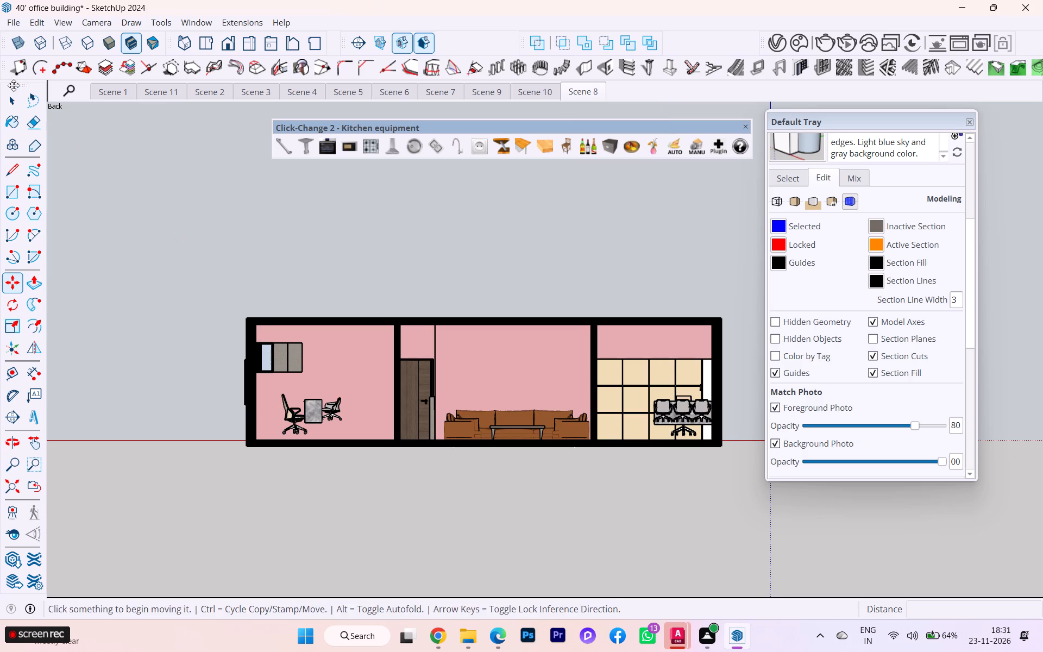
left_click(11, 93)
left_click(119, 132)
scroll(139, 149, "down", 2)
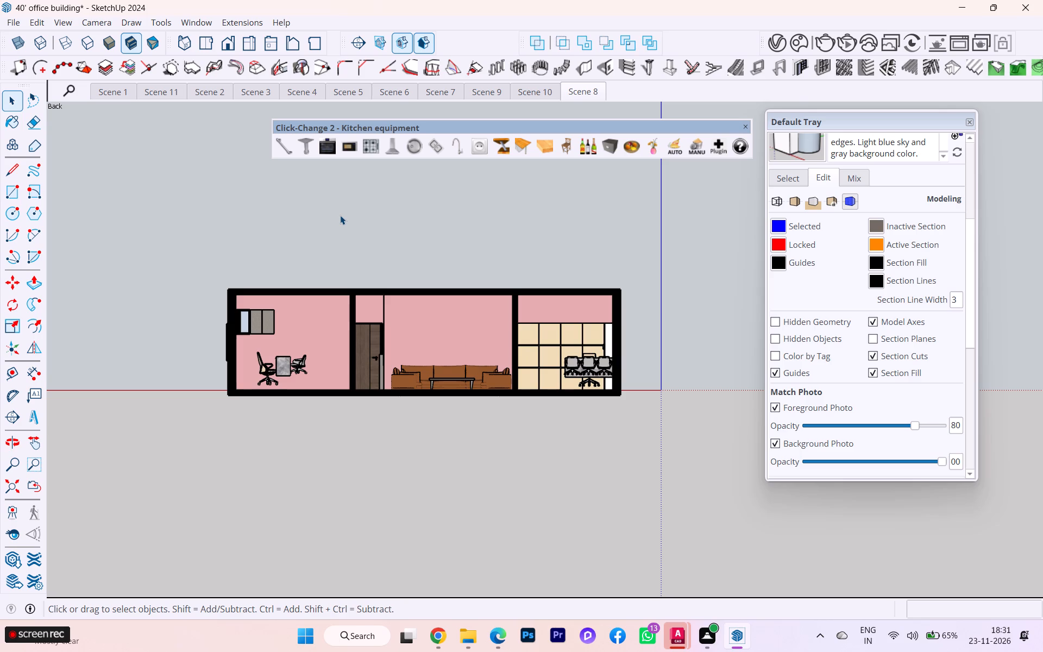
right_click(595, 92)
left_click(627, 131)
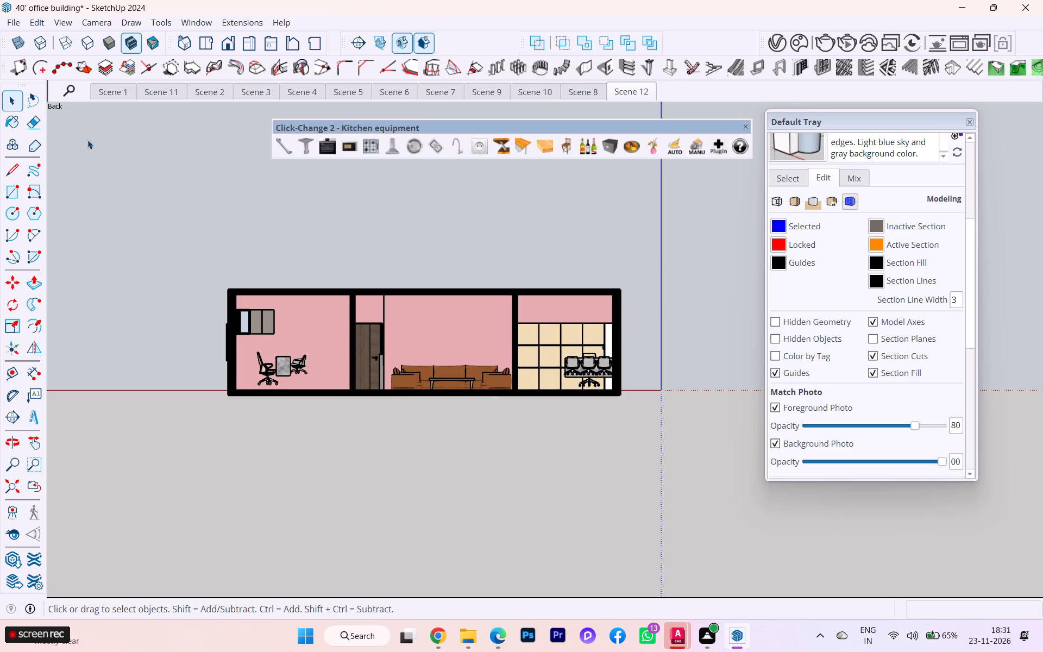
Switch the new scene to the isometric view and turn off section cuts to show the whole building.
left_click(184, 42)
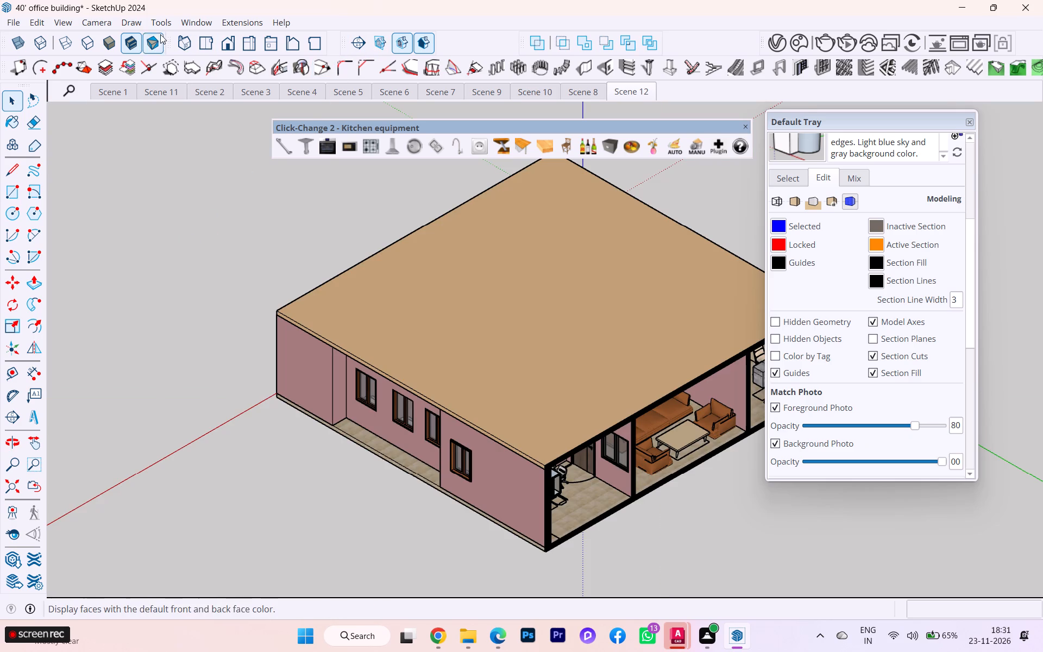
left_click(61, 21)
left_click(471, 23)
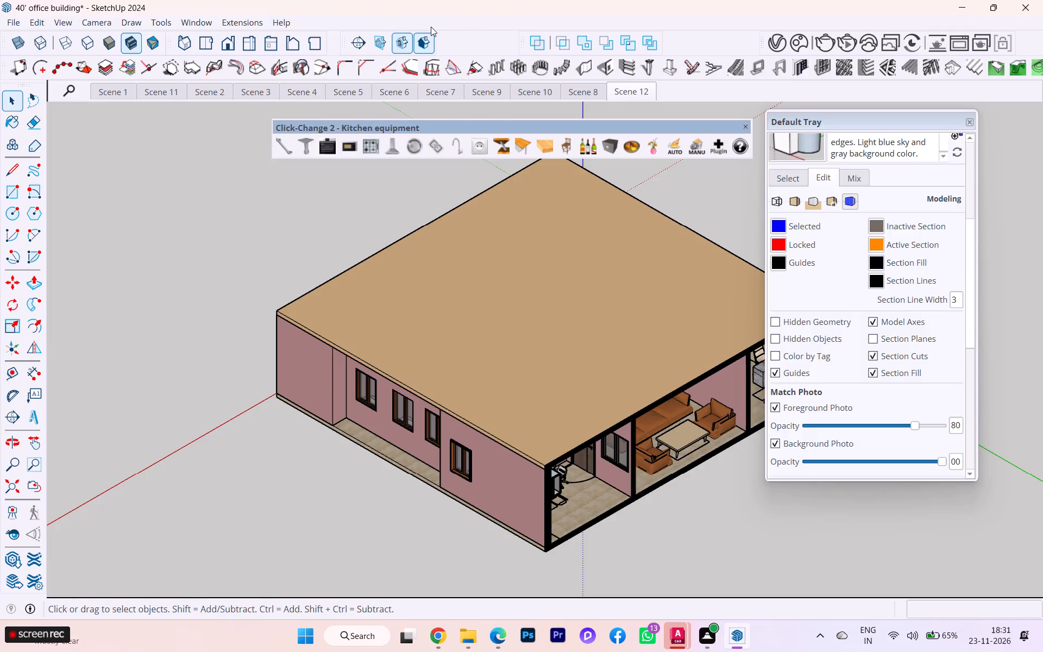
left_click(409, 43)
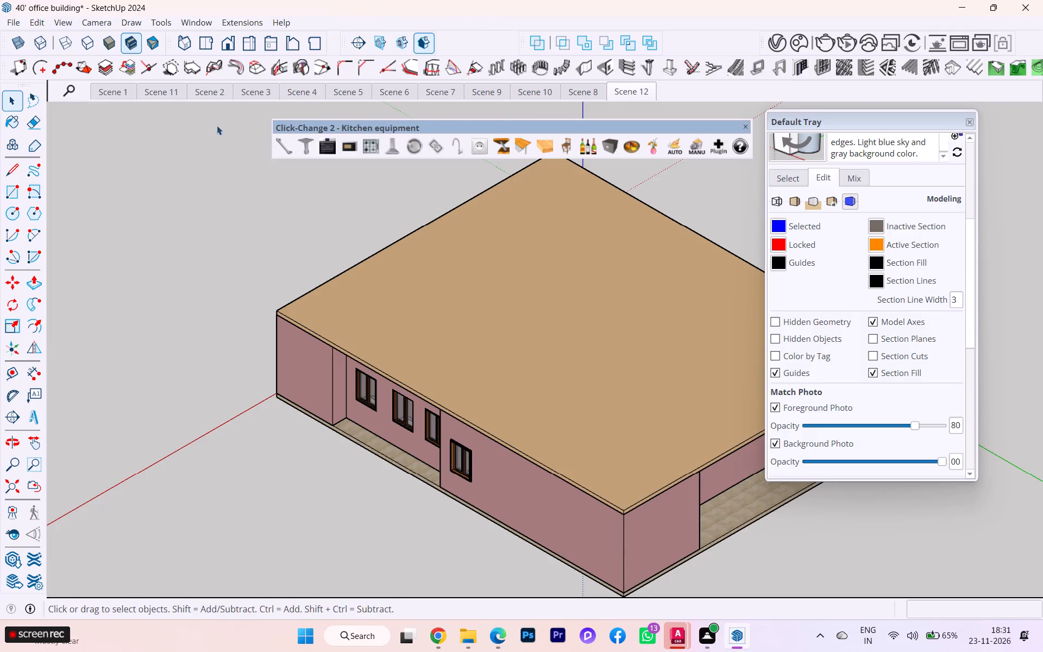
Examine the uncut building's exterior walls, windows and doors from all sides, including the standard Front view.
scroll(186, 141, "down", 3)
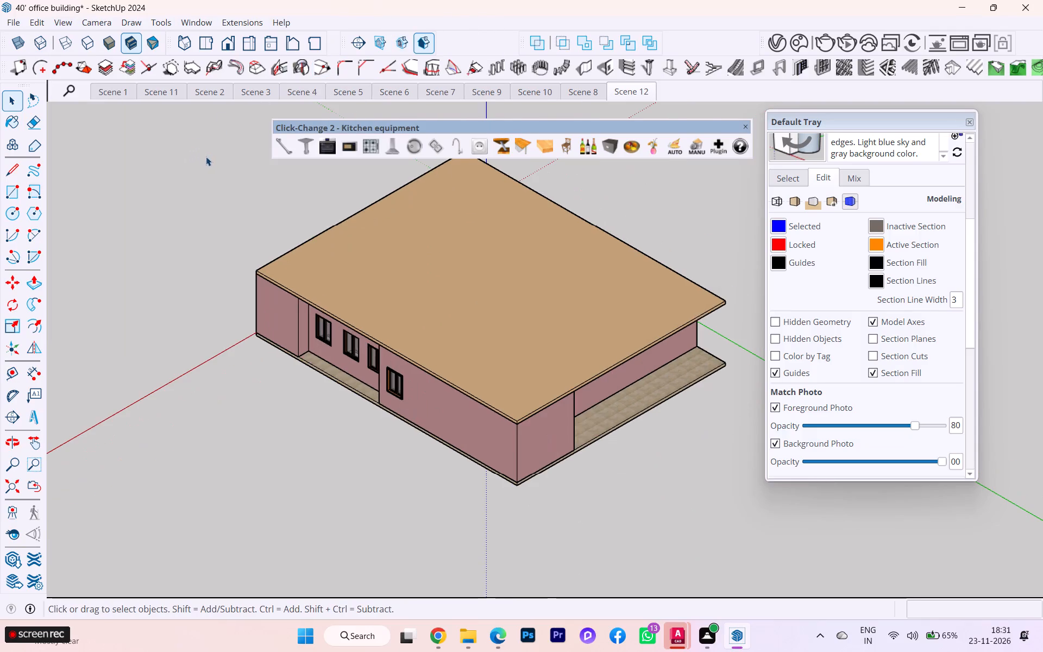
middle_click_drag(205, 153, 171, 59)
scroll(198, 189, "up", 2)
middle_click_drag(198, 190, 228, 193)
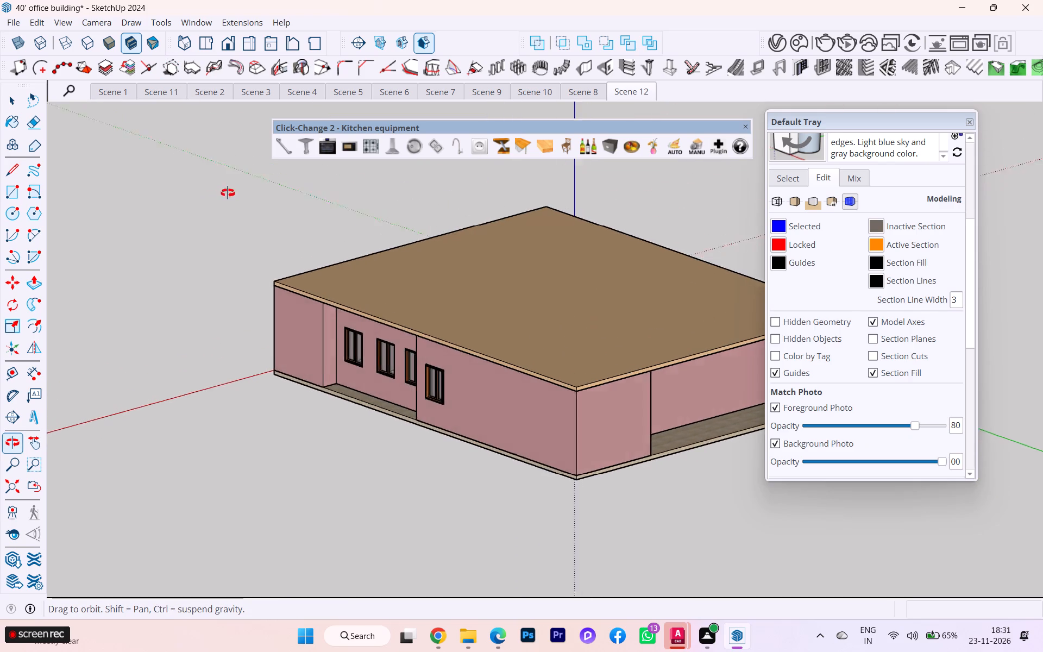
middle_click_drag(228, 193, 291, 196)
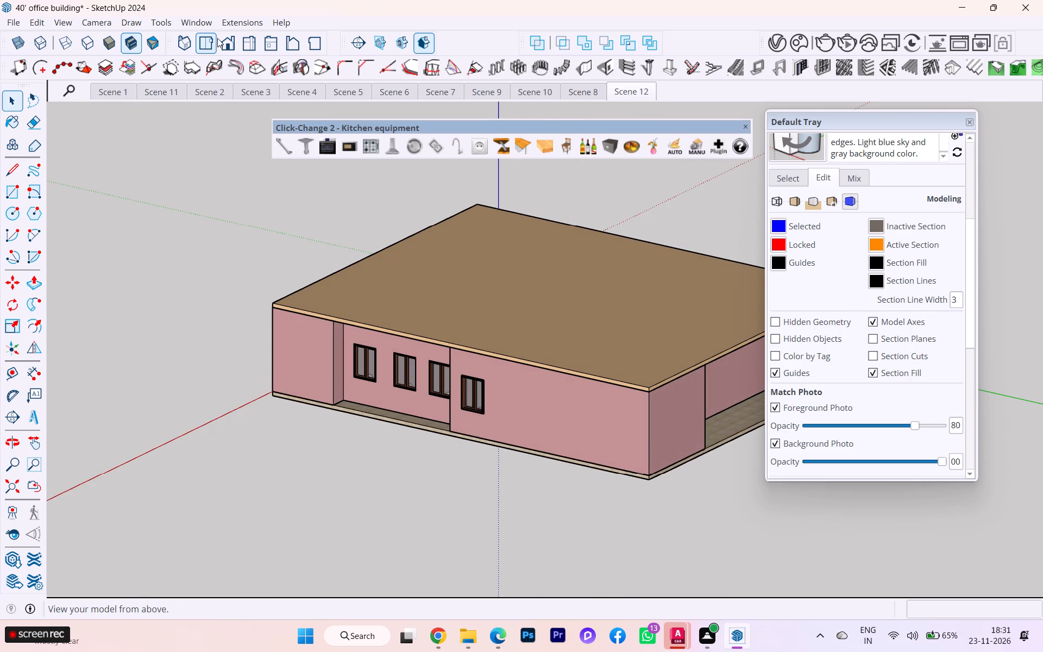
left_click(226, 40)
scroll(543, 308, "up", 5)
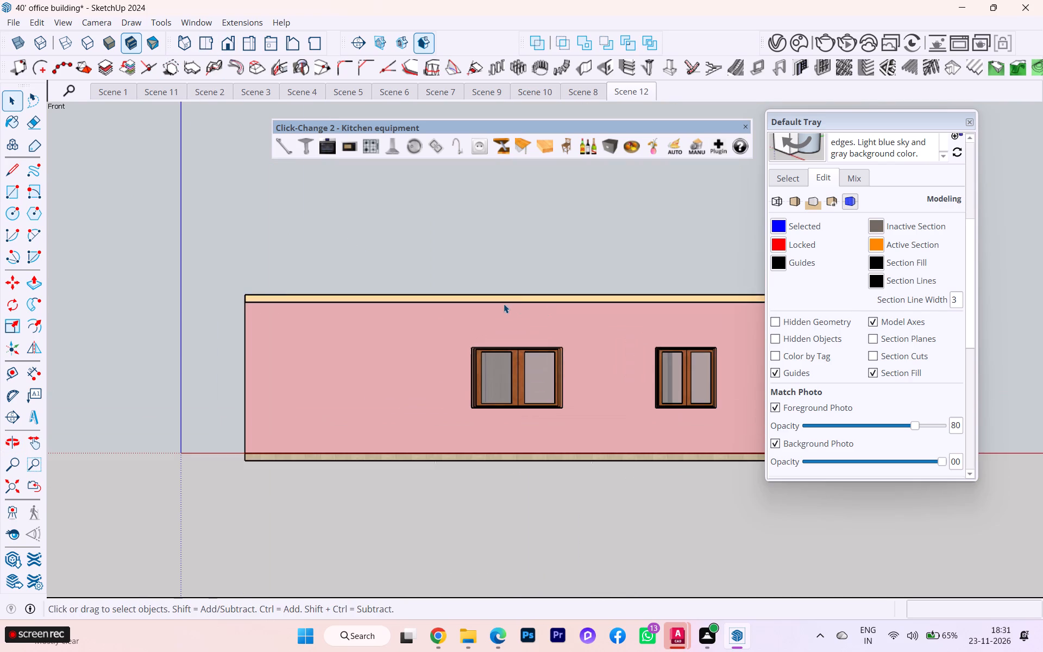
scroll(512, 297, "down", 2)
middle_click_drag(510, 299, 293, 379)
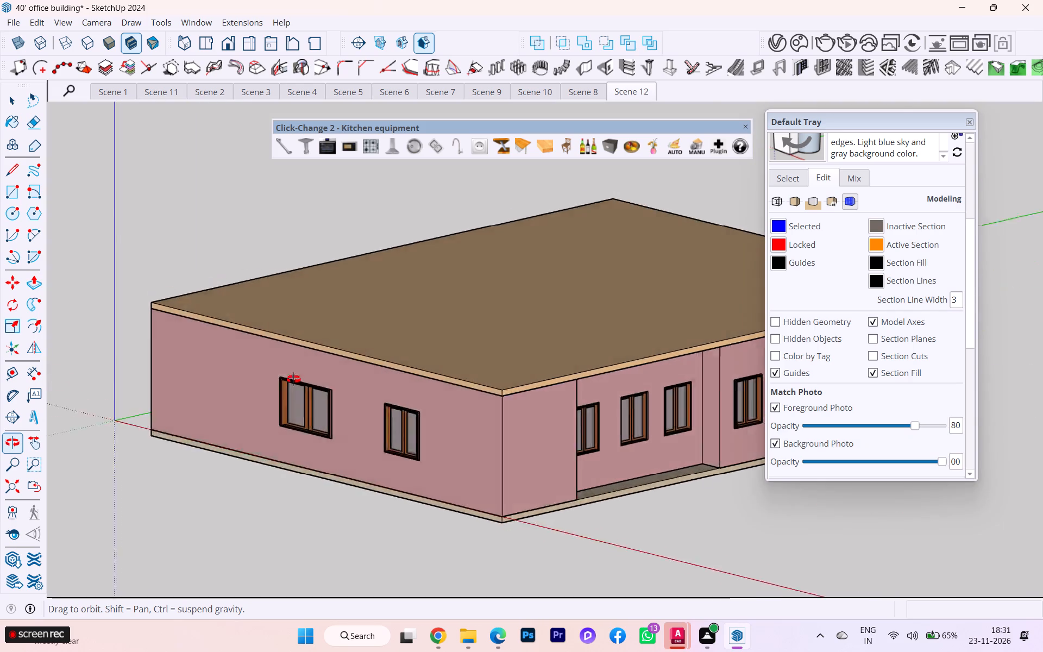
middle_click_drag(293, 379, 503, 383)
scroll(433, 357, "down", 2)
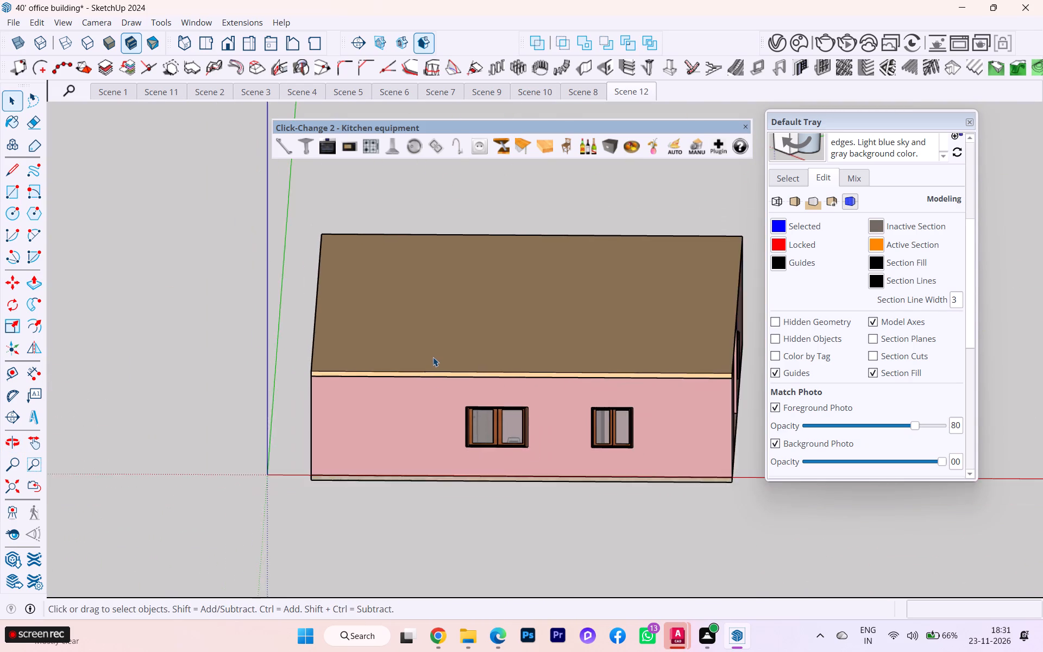
scroll(433, 357, "down", 3)
middle_click_drag(433, 357, 717, 403)
middle_click_drag(358, 377, 403, 377)
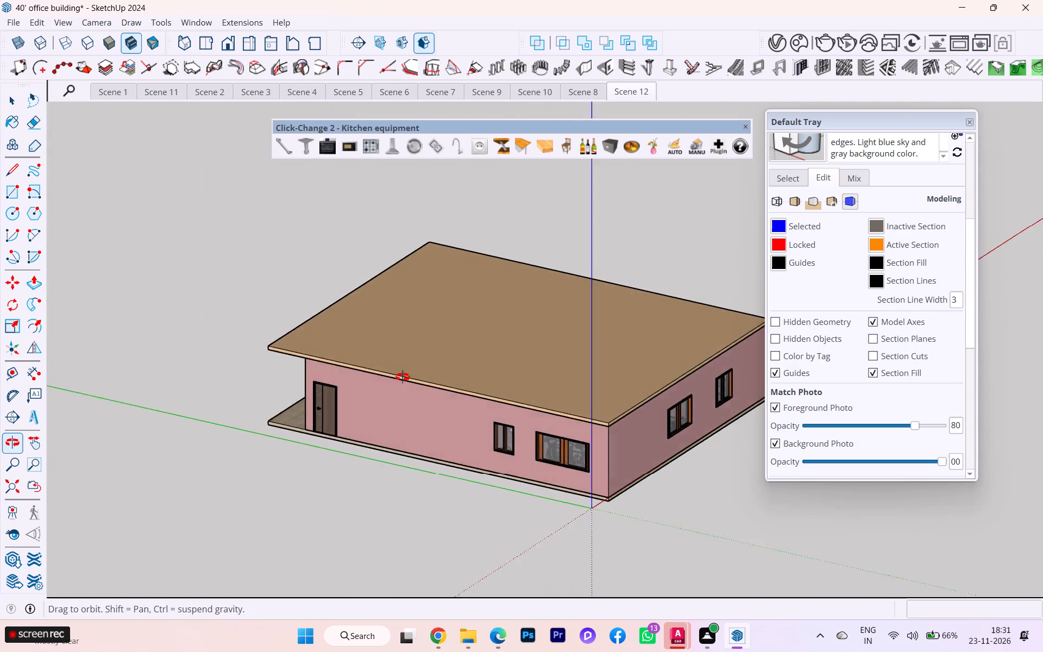
middle_click_drag(403, 377, 65, 373)
Select the whole building and rotate it 90 degrees about the vertical axis so the porch and door side faces front.
left_click(372, 383)
scroll(401, 387, "down", 2)
middle_click_drag(404, 404, 409, 431)
scroll(410, 406, "up", 1)
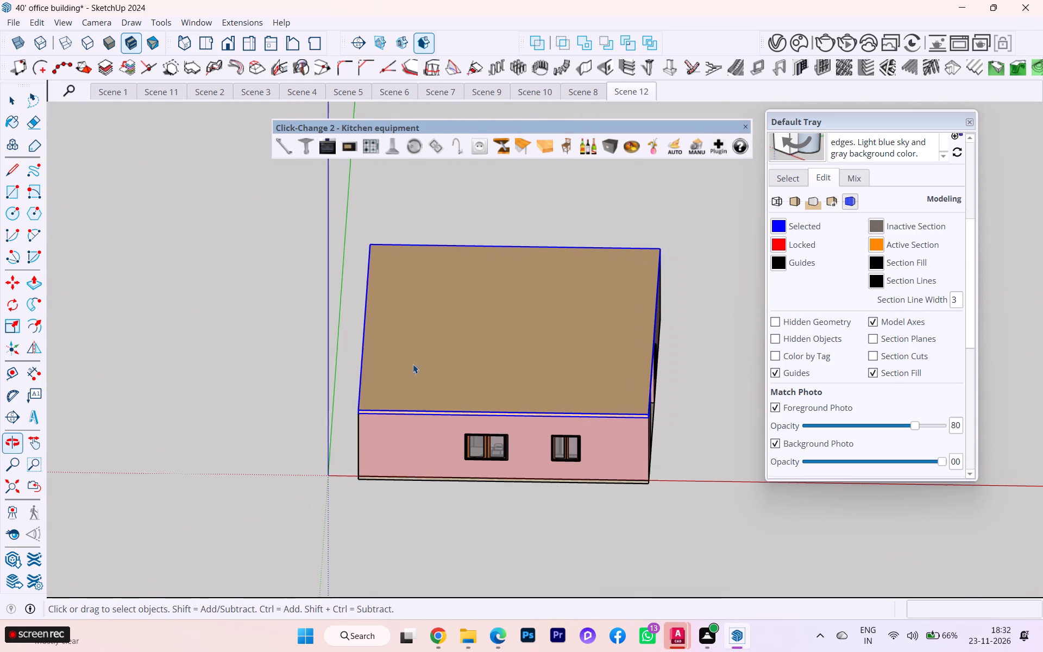
left_click_drag(342, 217, 721, 582)
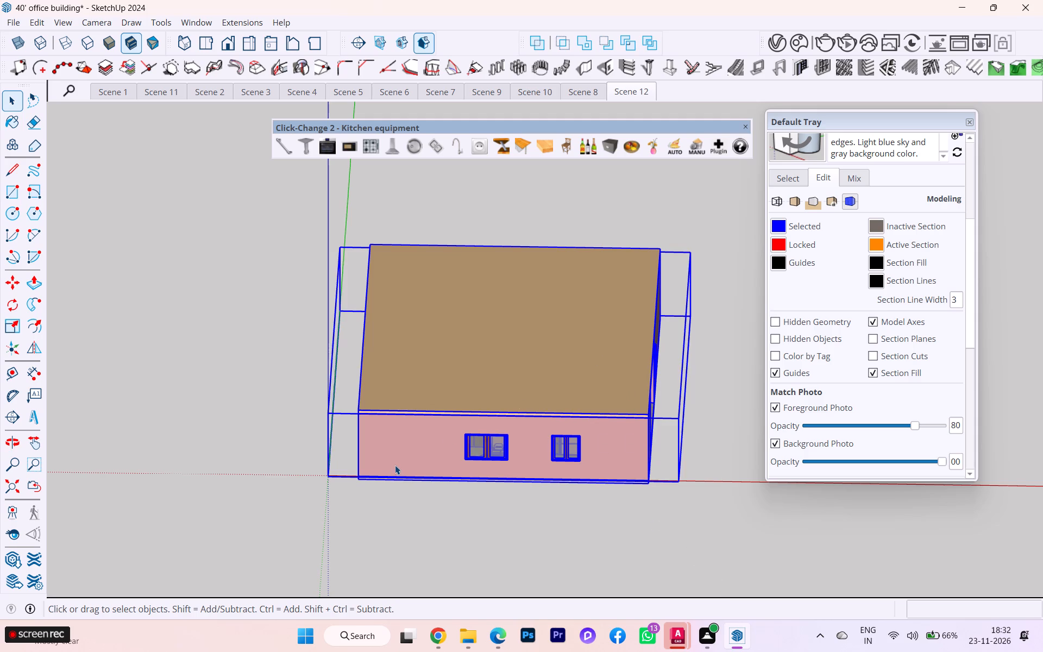
key("q")
left_click(702, 464)
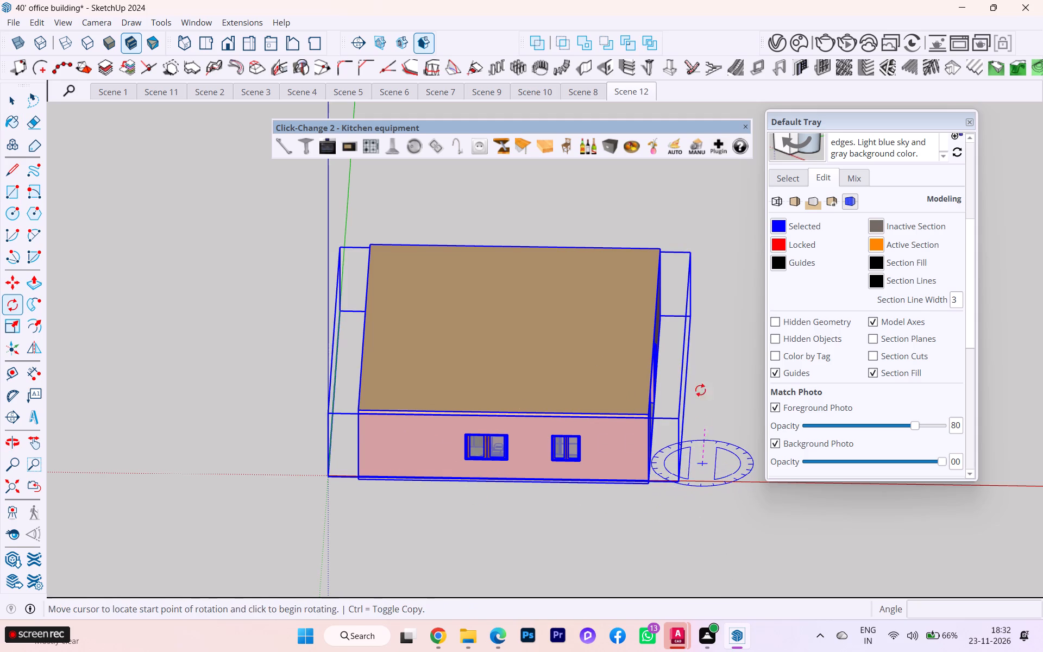
left_click(696, 370)
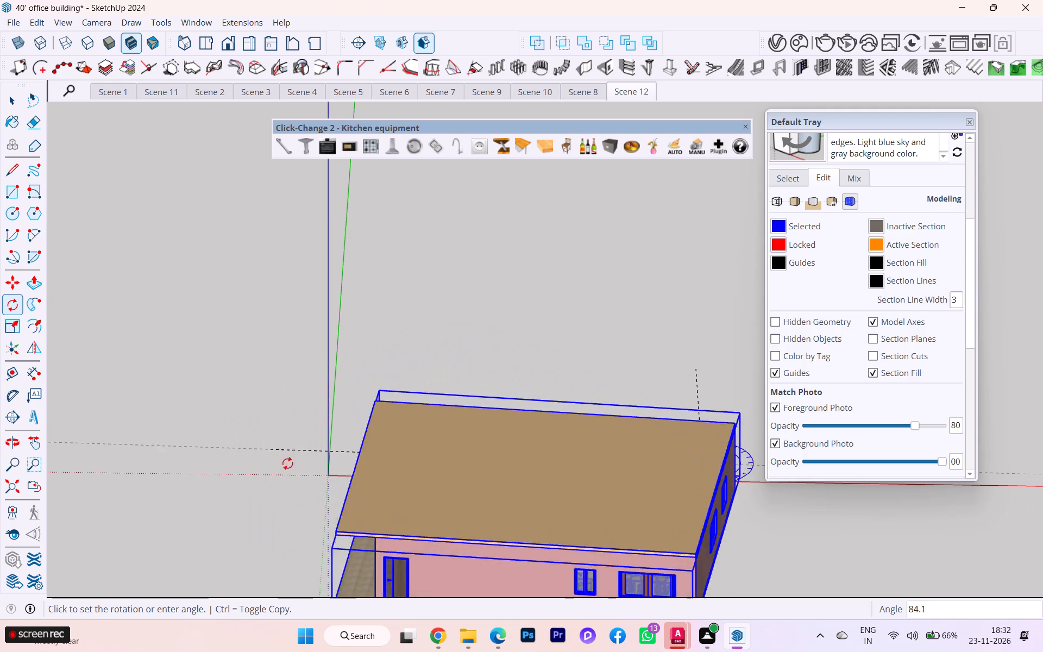
type("90")
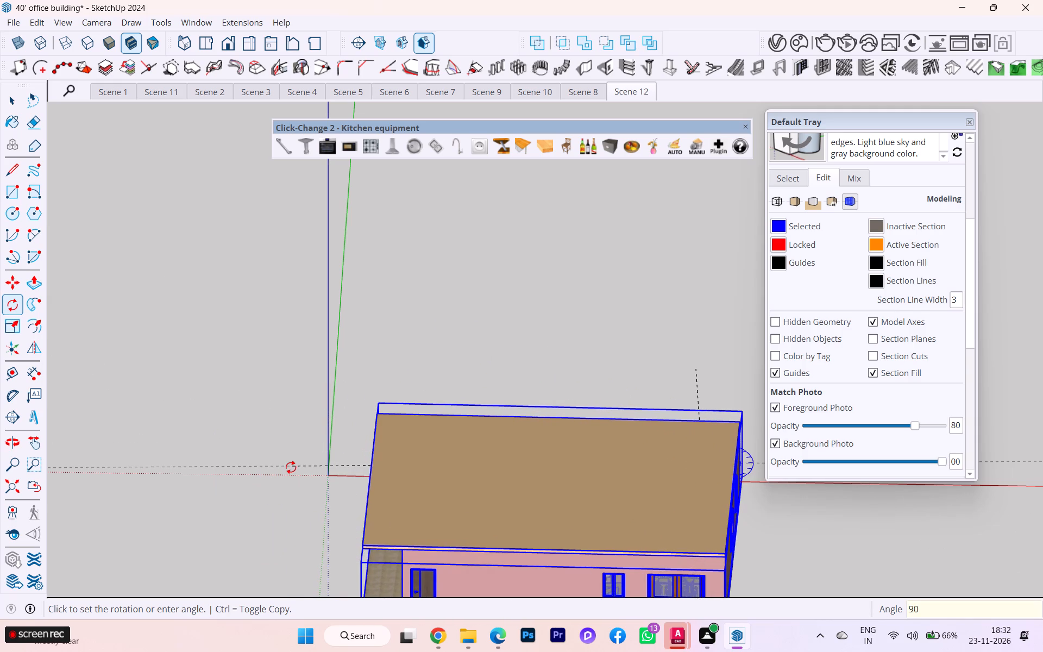
key("Return")
Move the rotated building so its bottom front corner beside the tiled porch sits on the axes origin.
scroll(356, 380, "down", 5)
scroll(357, 372, "up", 1)
scroll(357, 371, "down", 3)
key("m")
scroll(342, 523, "up", 1)
scroll(343, 522, "down", 2)
scroll(357, 501, "up", 4)
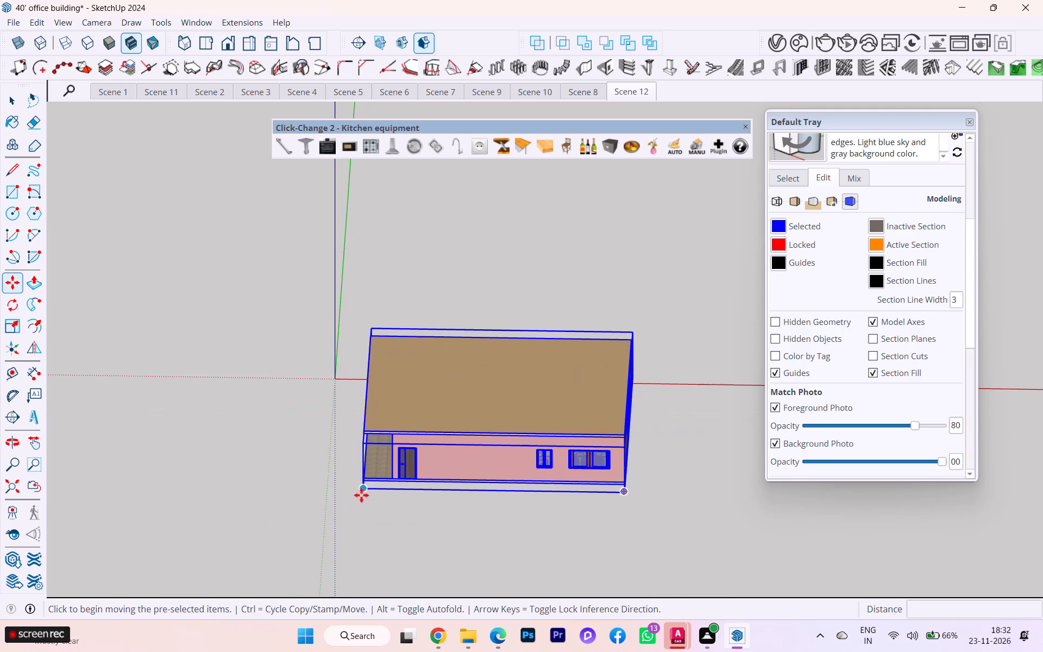
left_click(362, 493)
left_click(333, 375)
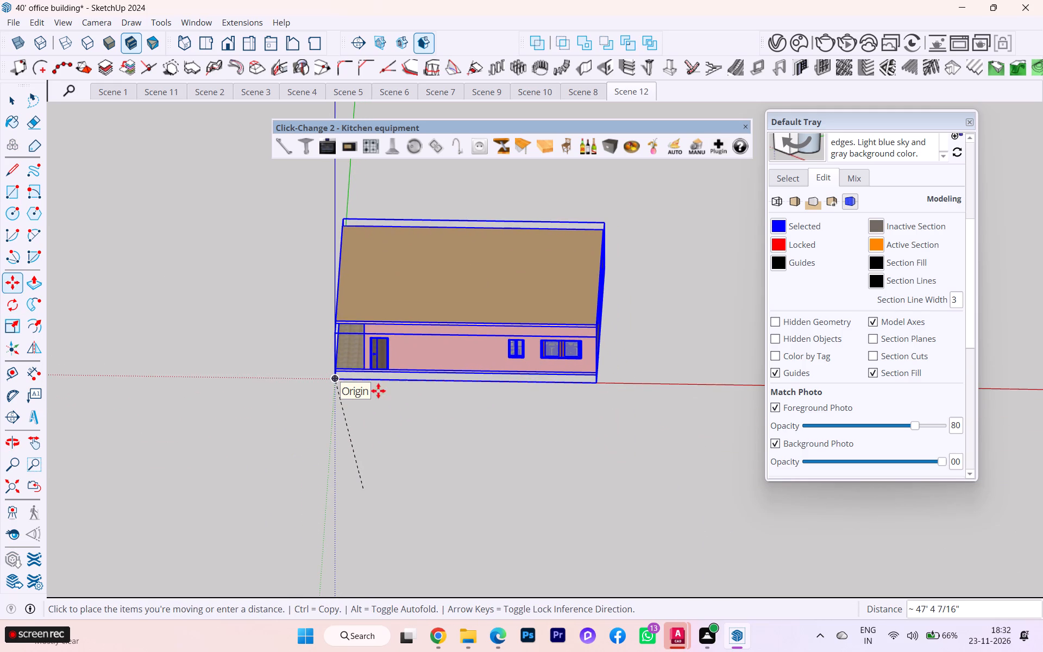
scroll(505, 418, "down", 2)
scroll(514, 420, "up", 1)
scroll(516, 421, "down", 1)
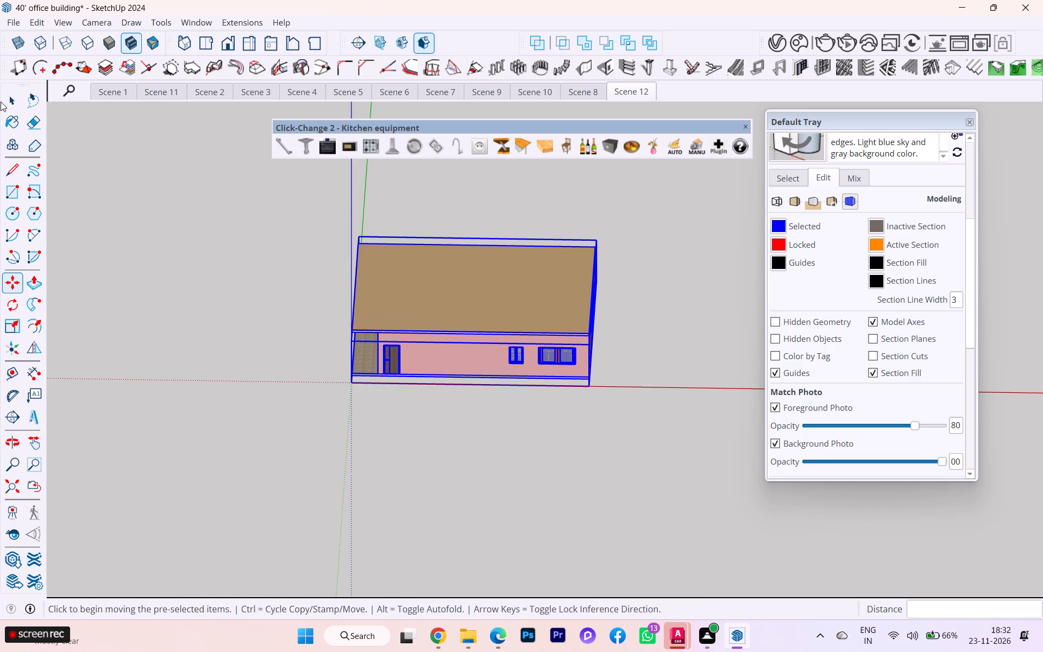
left_click(8, 96)
left_click(238, 191)
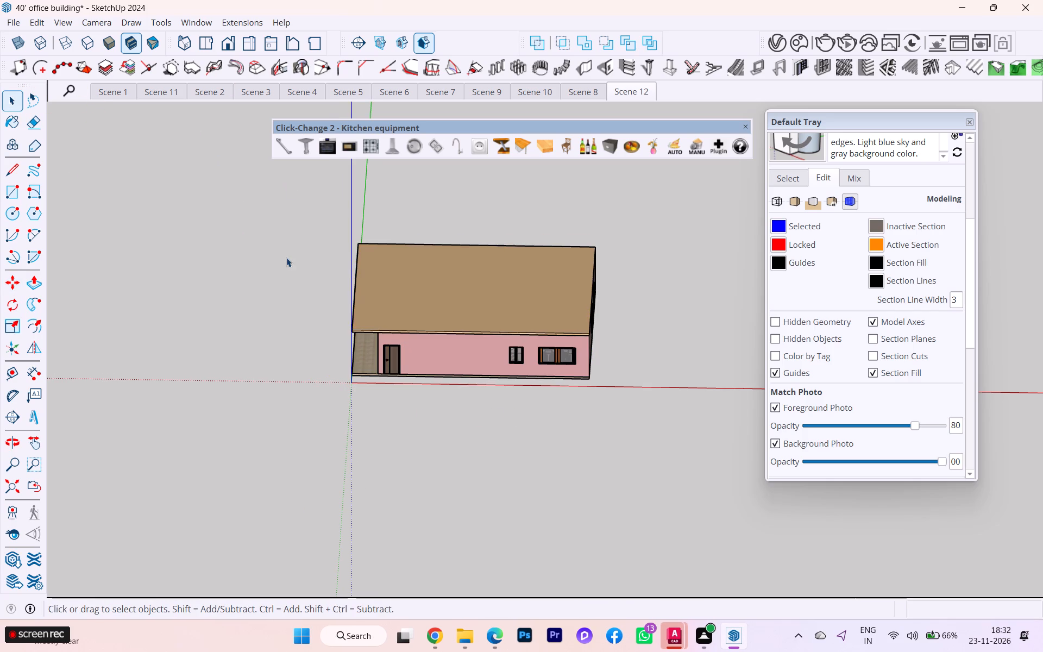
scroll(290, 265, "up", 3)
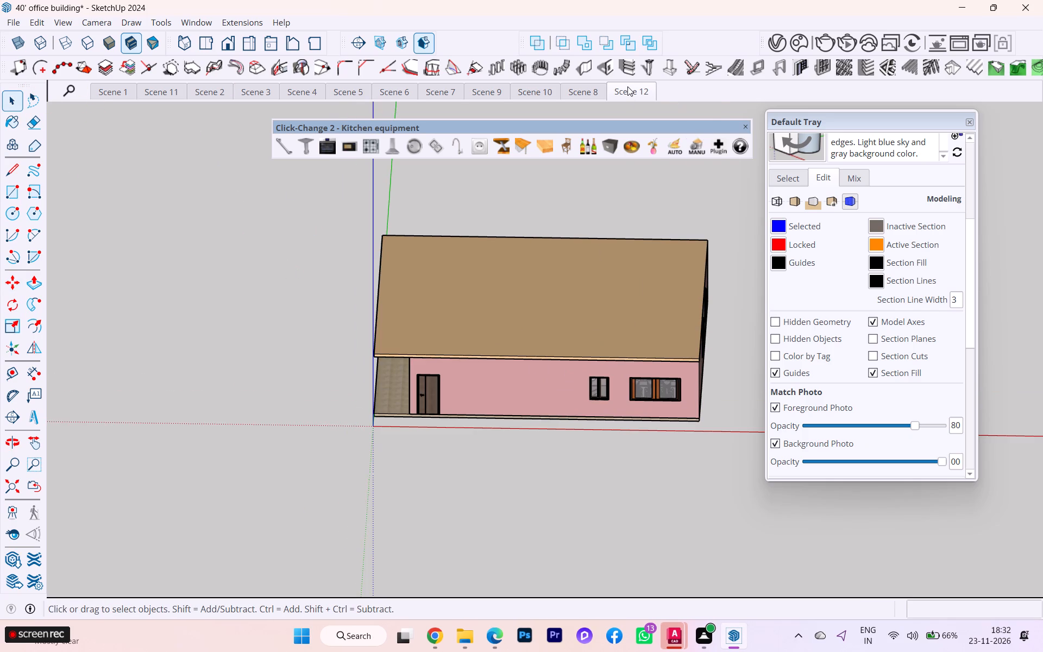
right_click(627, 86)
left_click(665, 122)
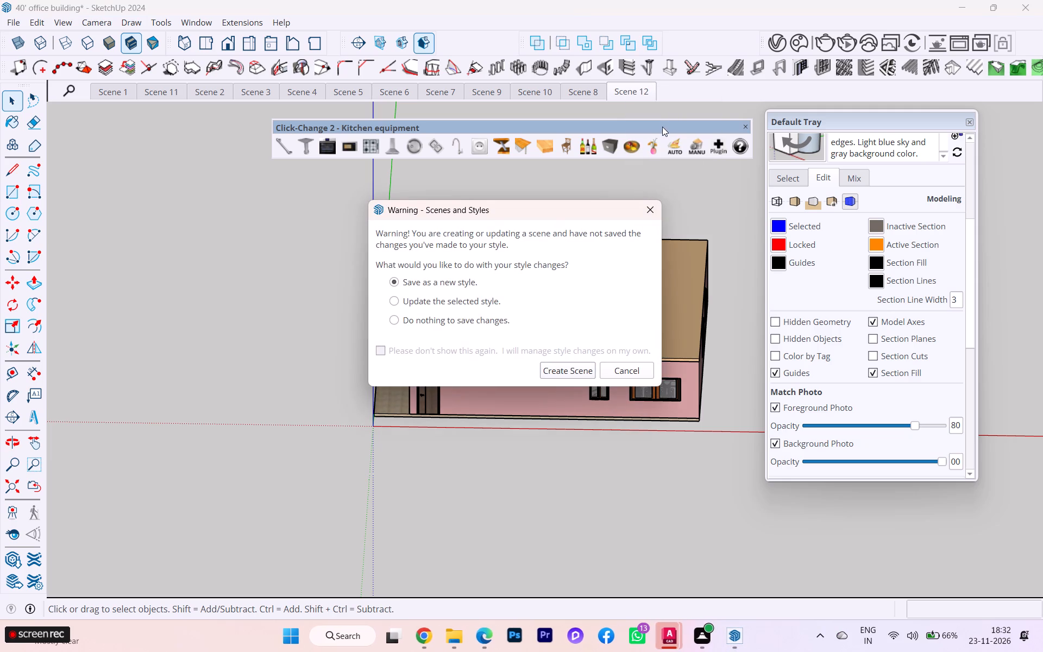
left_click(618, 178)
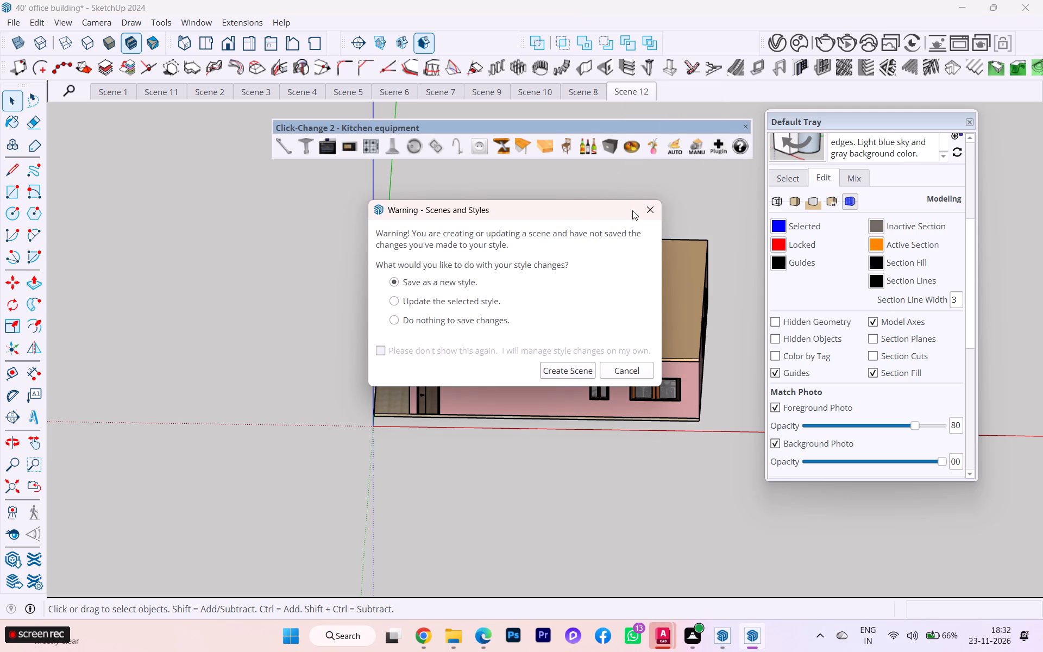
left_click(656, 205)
Set the repositioned building to the isometric view and add a scene, saving the style changes as a new style.
scroll(582, 346, "up", 4)
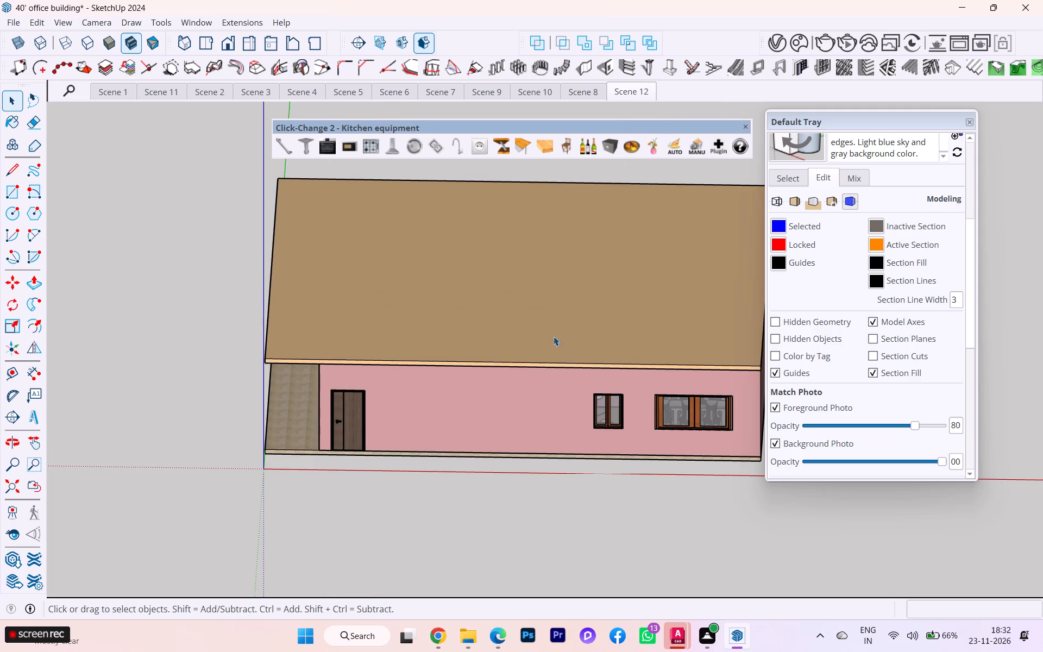
scroll(509, 317, "down", 2)
middle_click_drag(484, 265, 504, 242)
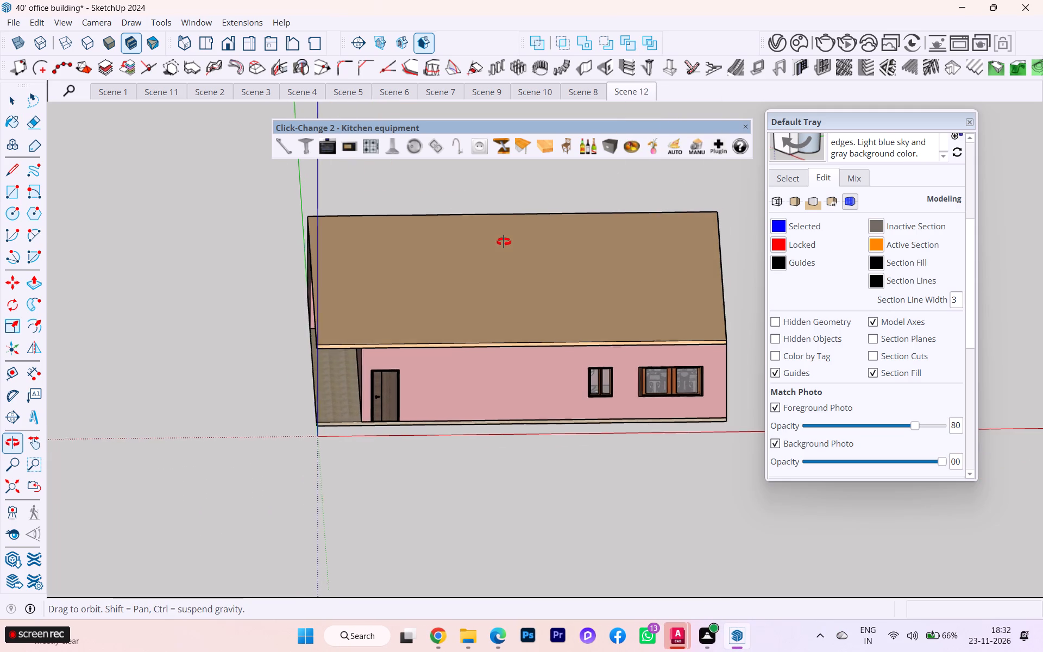
middle_click_drag(504, 242, 504, 241)
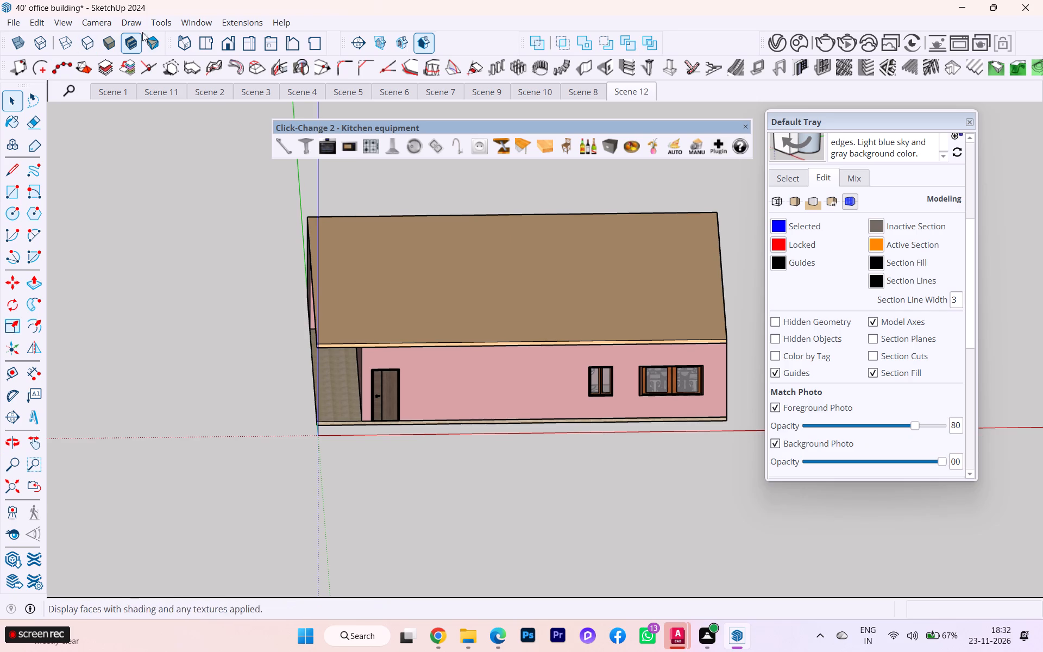
left_click(179, 43)
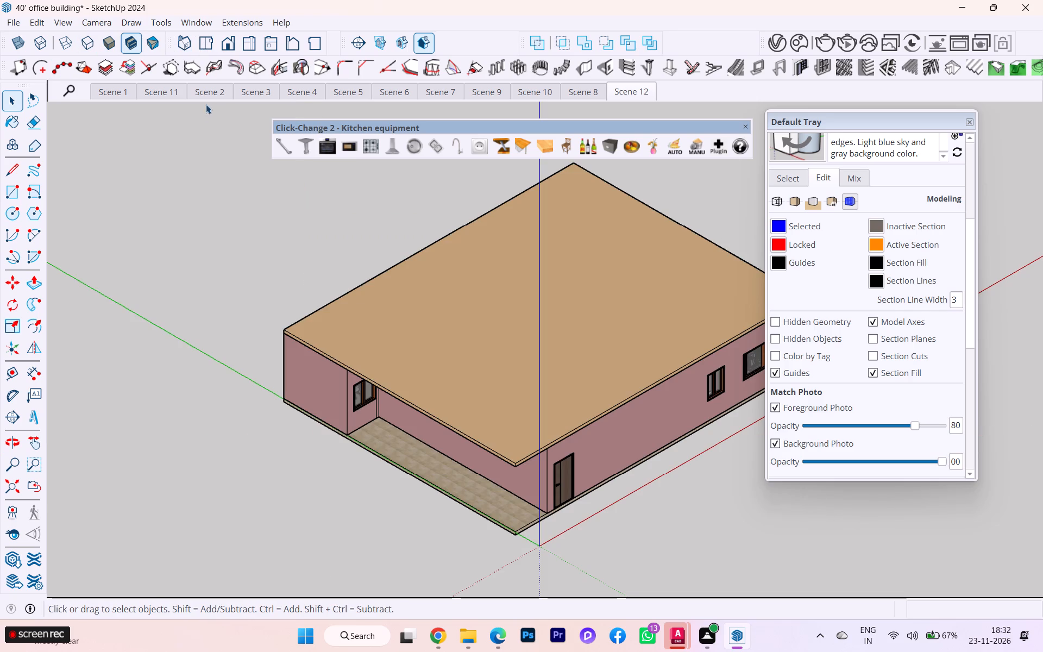
scroll(189, 114, "down", 2)
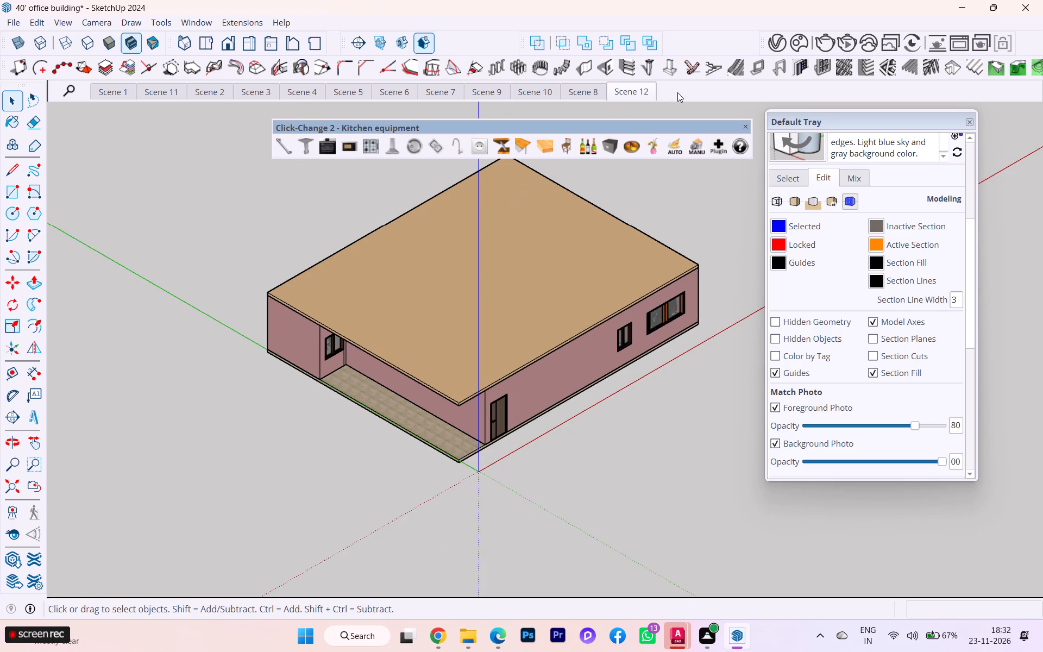
right_click(639, 89)
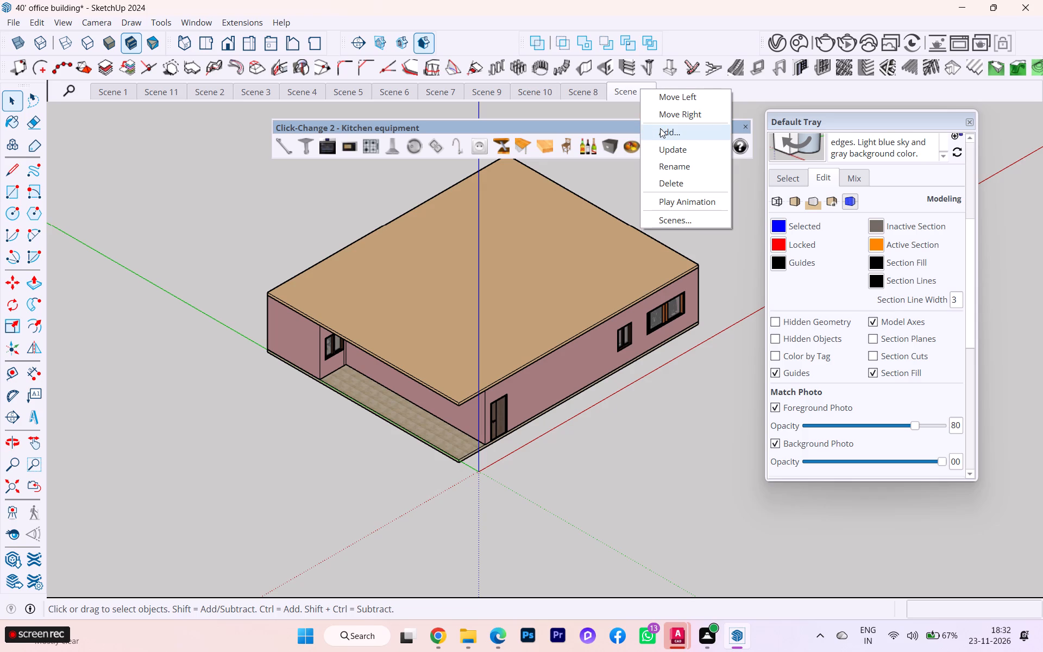
left_click(660, 128)
left_click(567, 371)
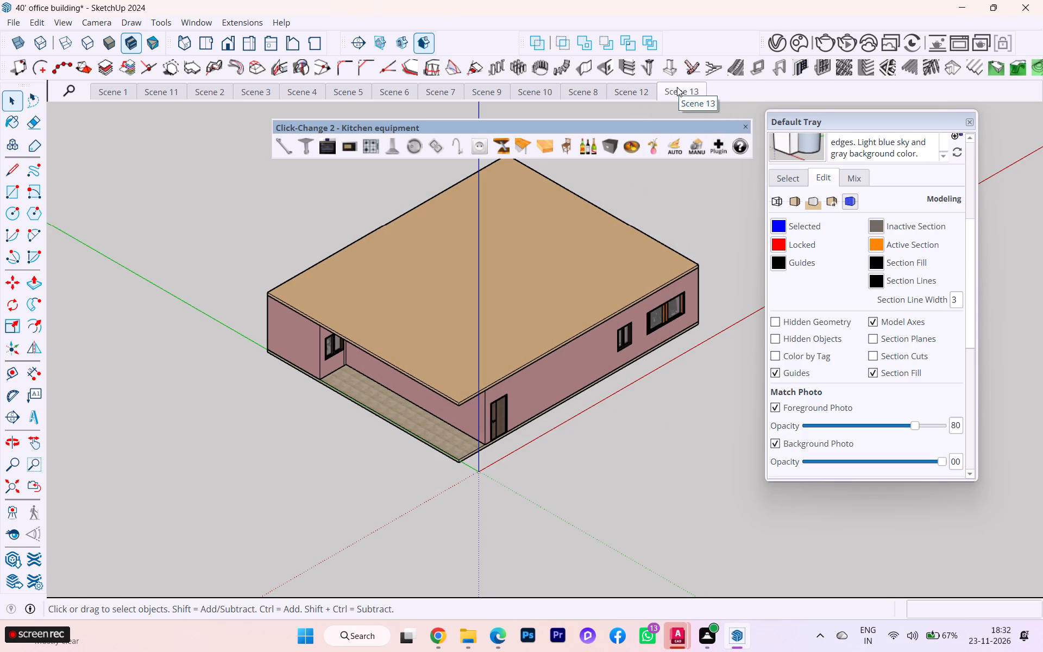
From the top view, place a new horizontal section plane on the building's roof, accepting the default name and symbol.
left_click(210, 42)
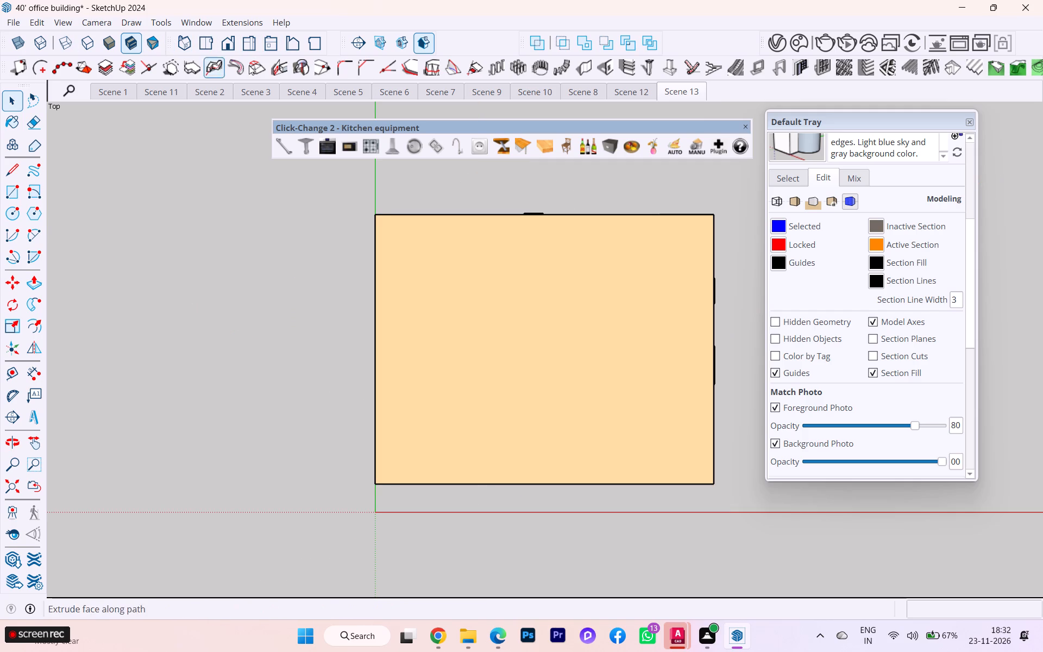
left_click(355, 37)
left_click(488, 301)
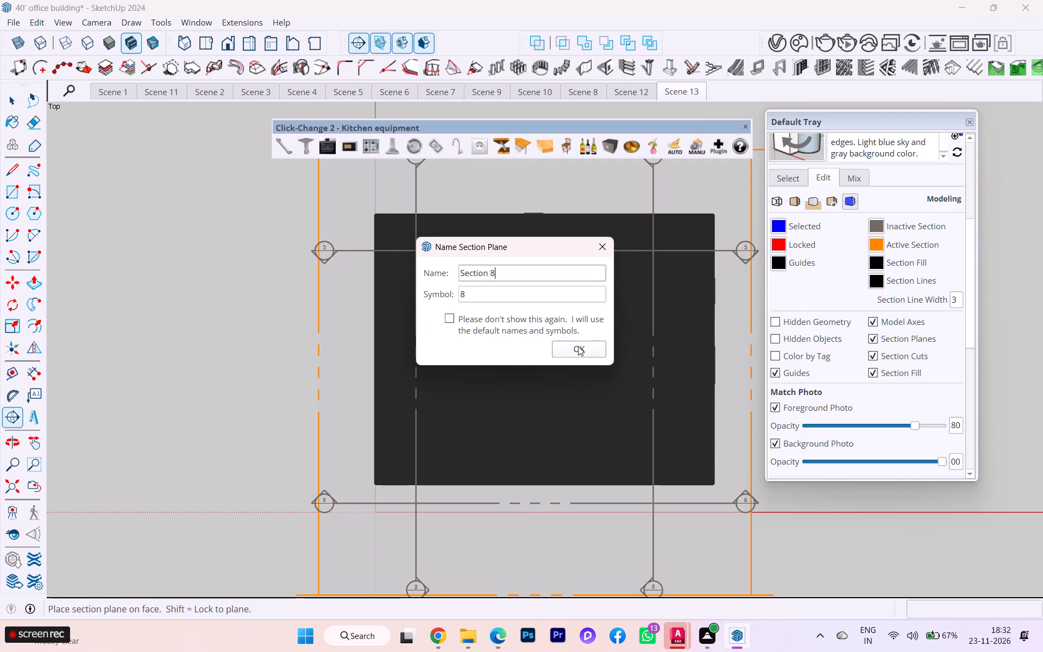
left_click(585, 350)
Switch the camera to perspective and move the new roof section plane down so it cuts through the walls.
scroll(332, 299, "down", 3)
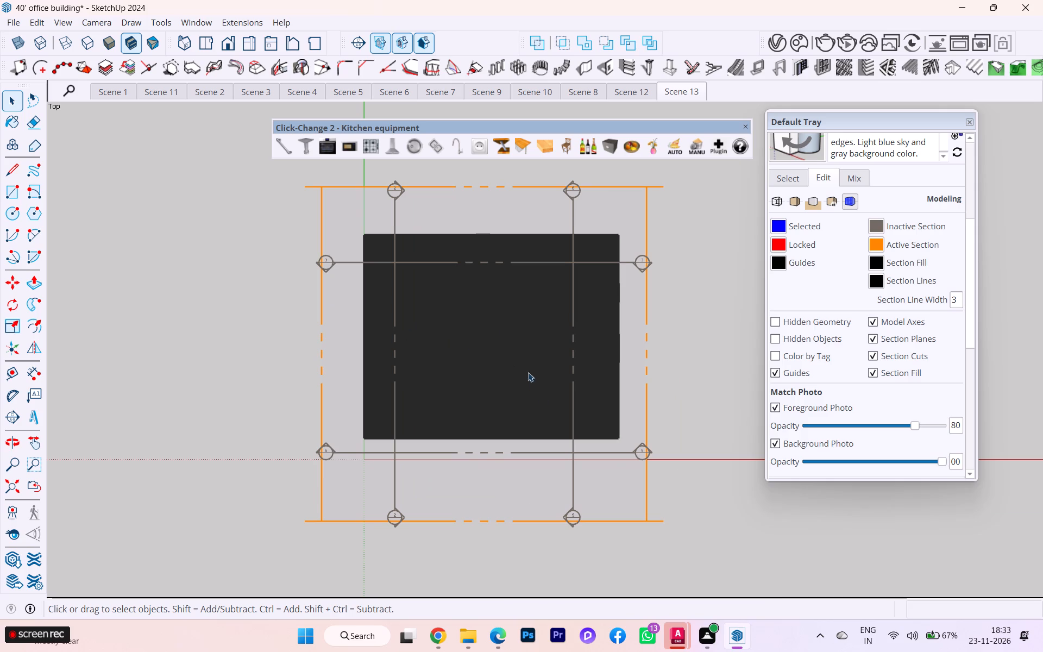
left_click(572, 391)
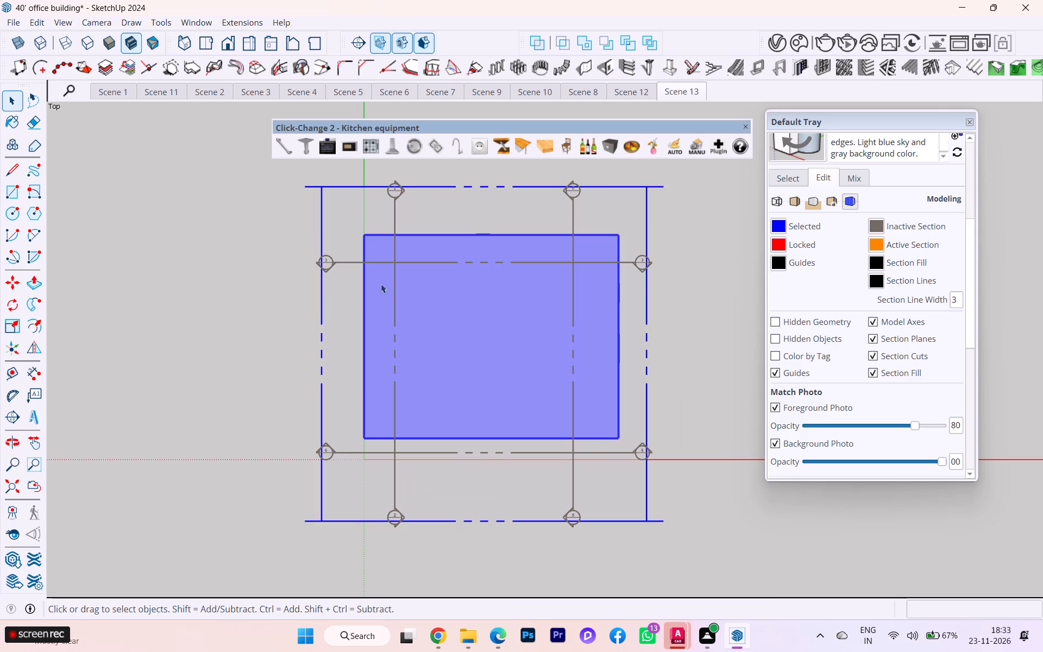
left_click(86, 19)
left_click(100, 104)
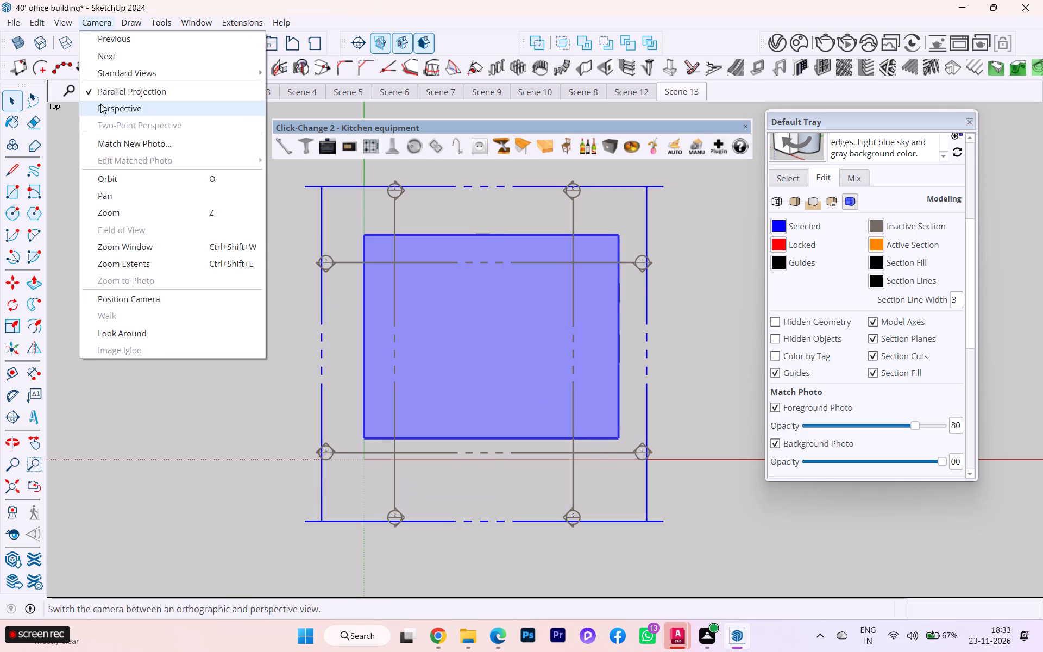
key("m")
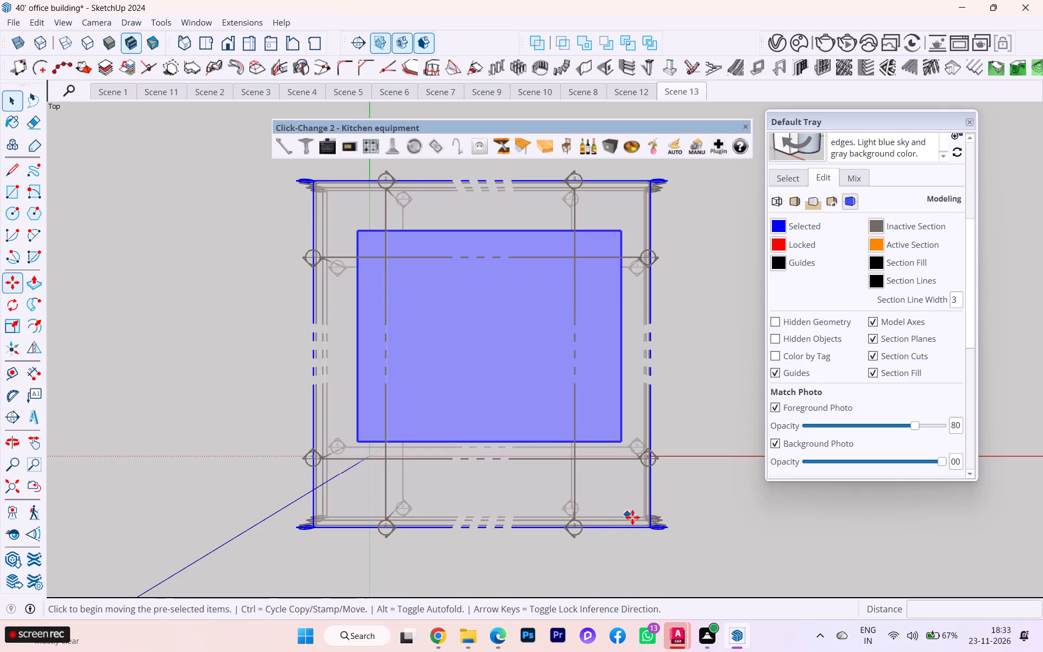
left_click(596, 437)
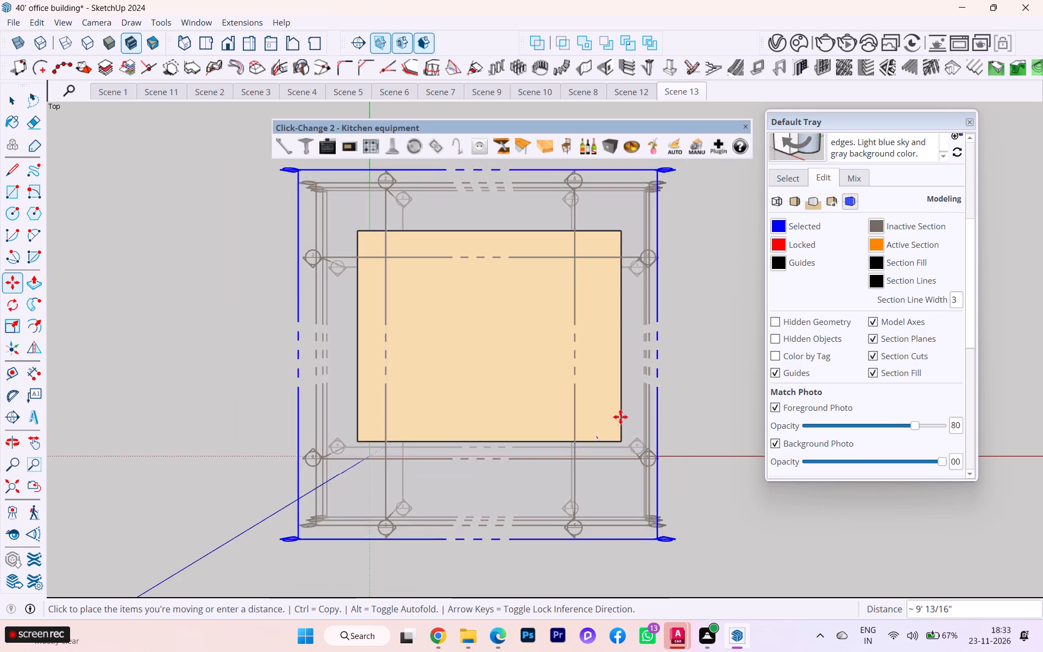
left_click(615, 411)
Examine the lowered section plane's cut through the walls and rooms from an angled view.
scroll(598, 544, "down", 1)
middle_click_drag(598, 544, 528, 322)
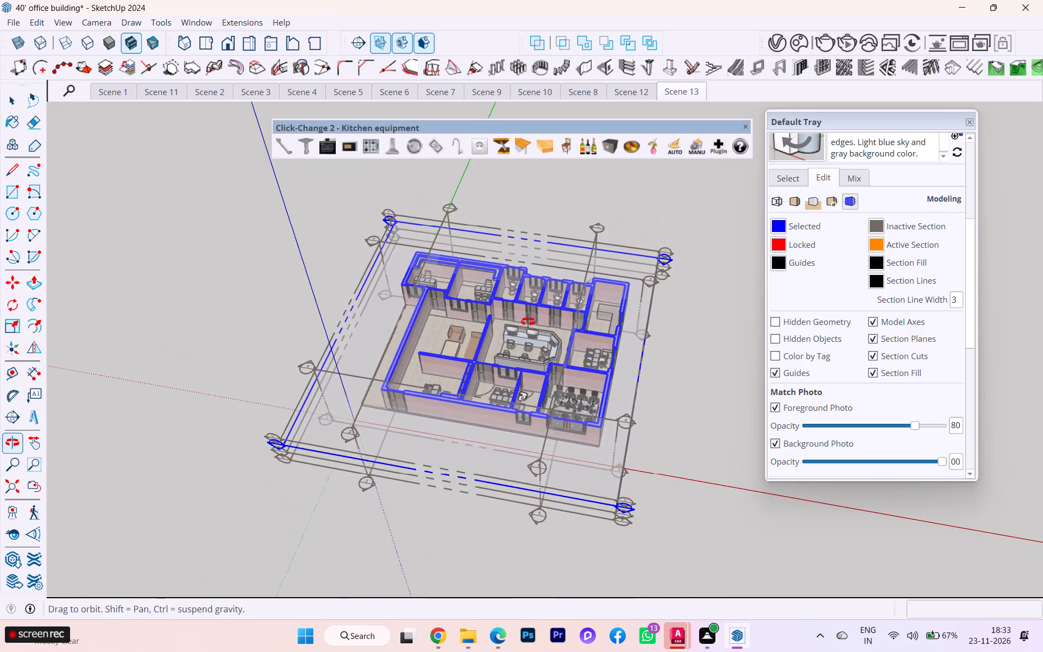
middle_click_drag(528, 322, 527, 319)
scroll(602, 448, "up", 10)
scroll(543, 413, "down", 1)
middle_click_drag(543, 413, 424, 385)
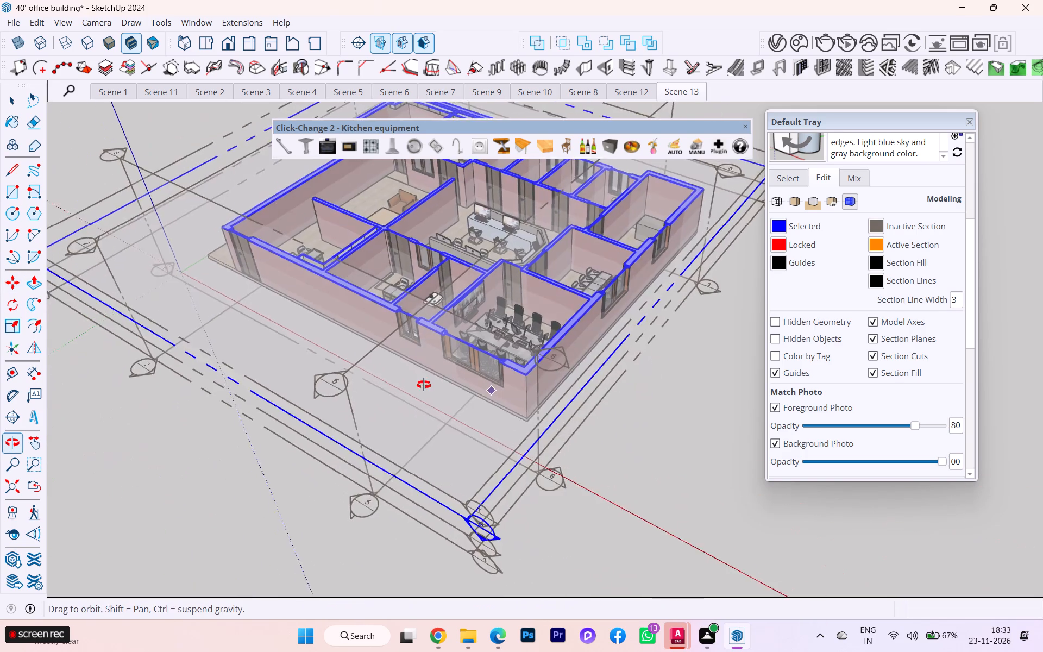
middle_click_drag(424, 385, 385, 388)
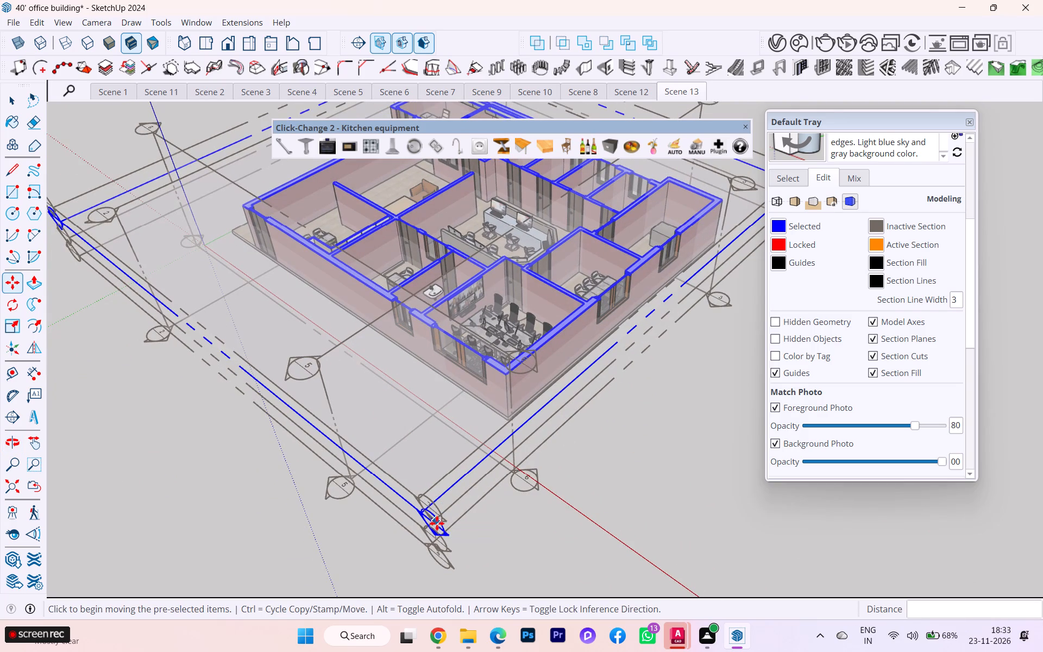
left_click(437, 523)
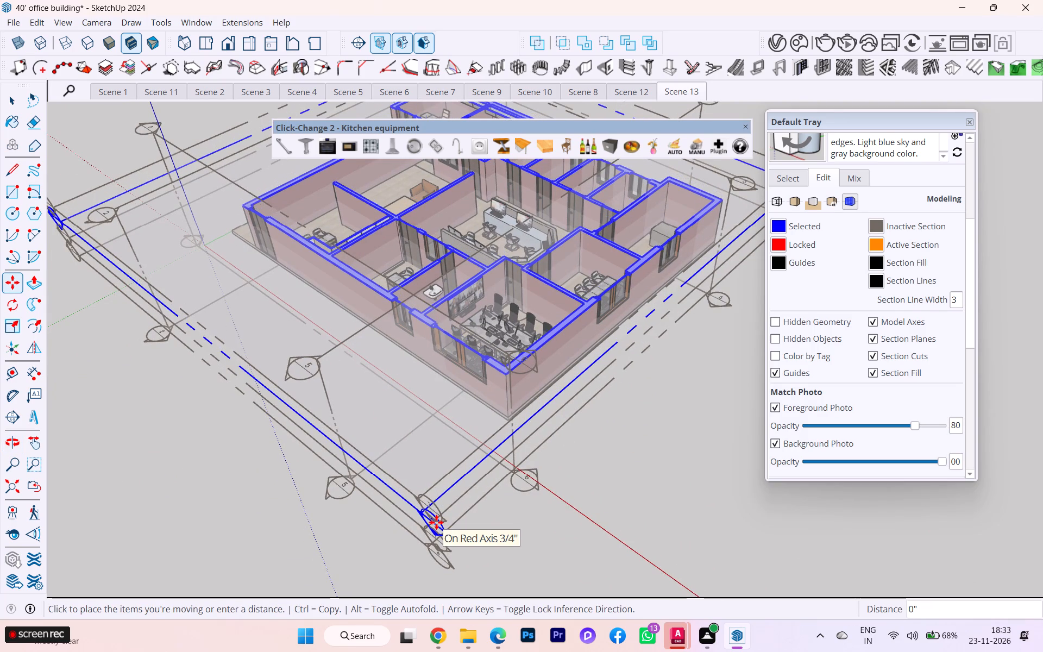
left_click(436, 522)
scroll(663, 427, "down", 2)
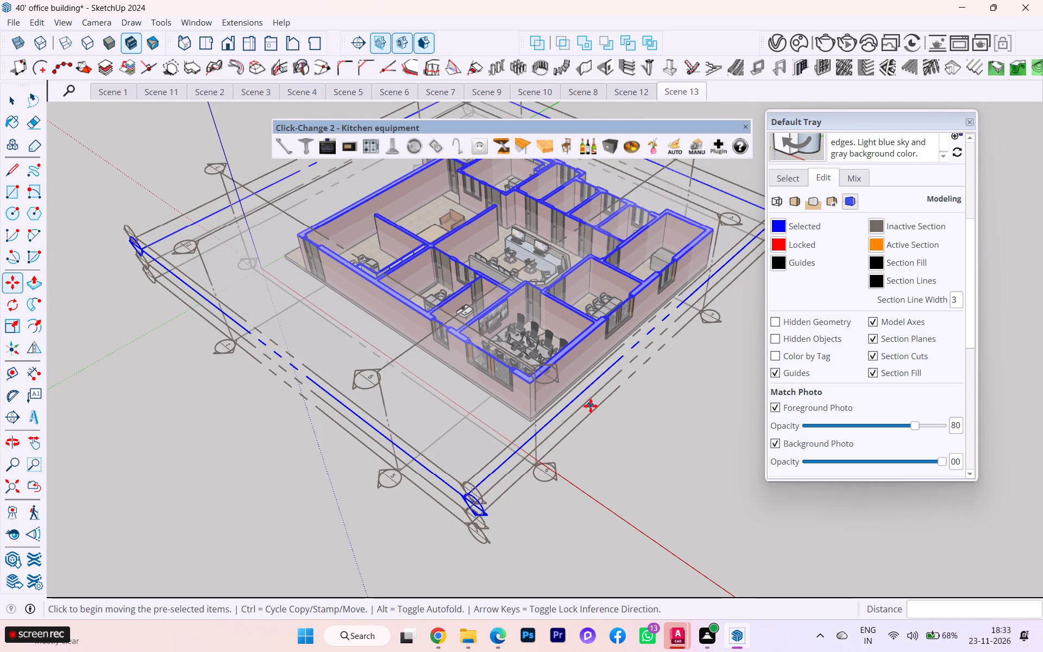
Return the cut building to the top view and hide the section planes.
left_click(210, 46)
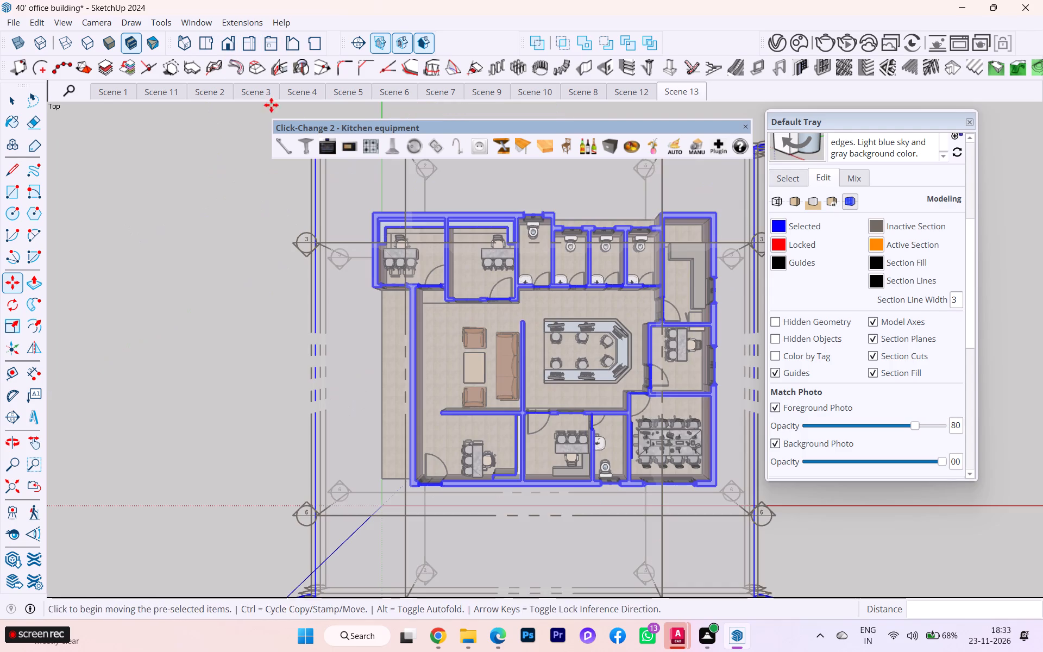
left_click(375, 42)
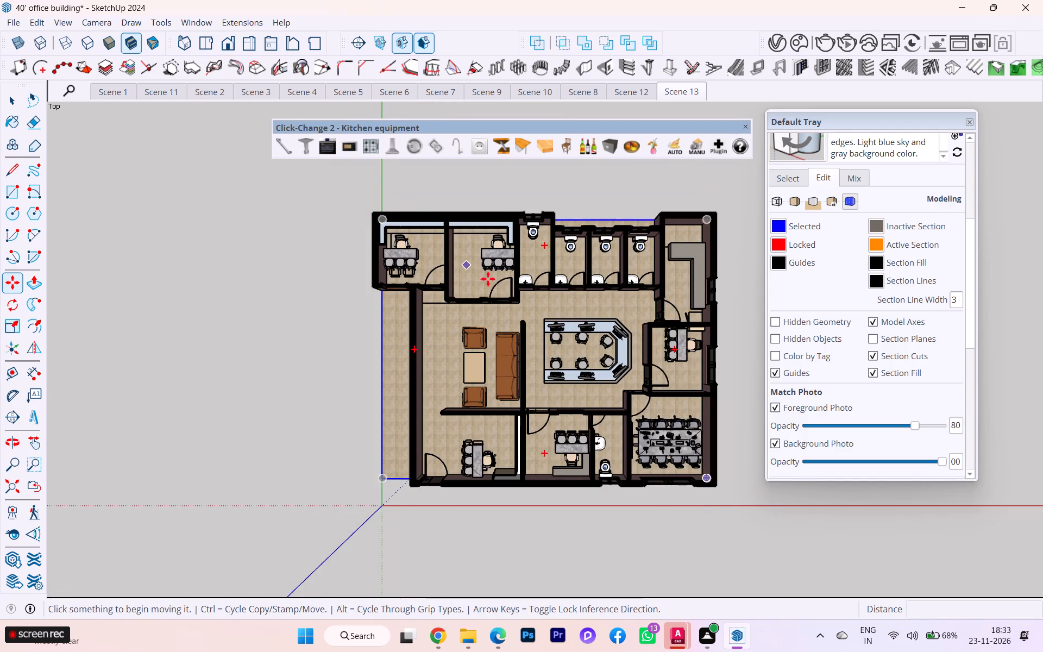
scroll(517, 299, "up", 3)
scroll(177, 220, "down", 2)
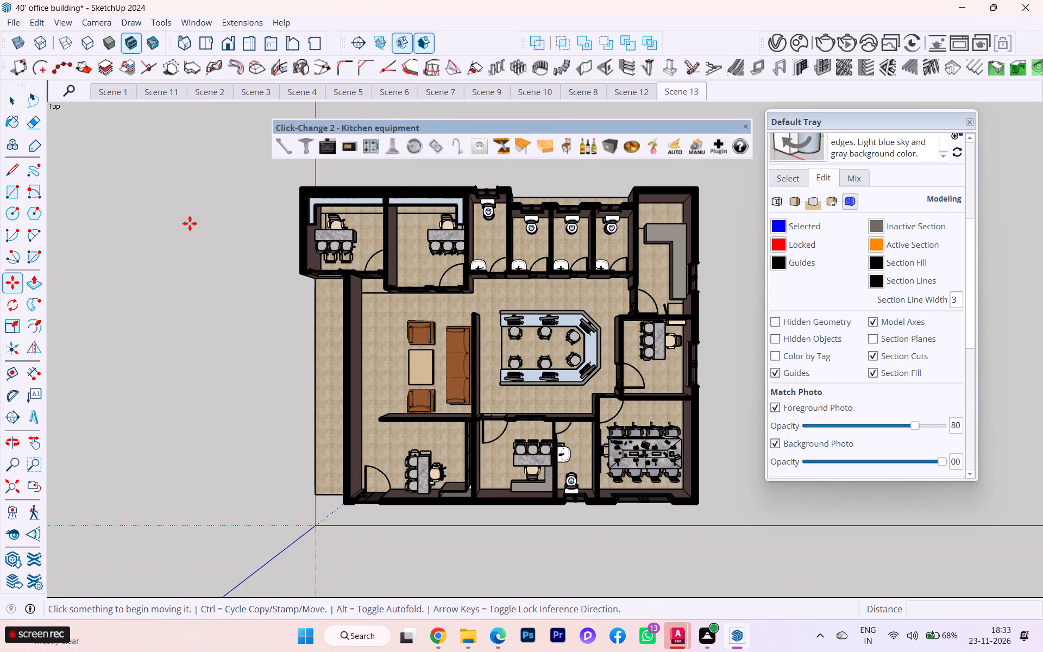
scroll(187, 225, "up", 2)
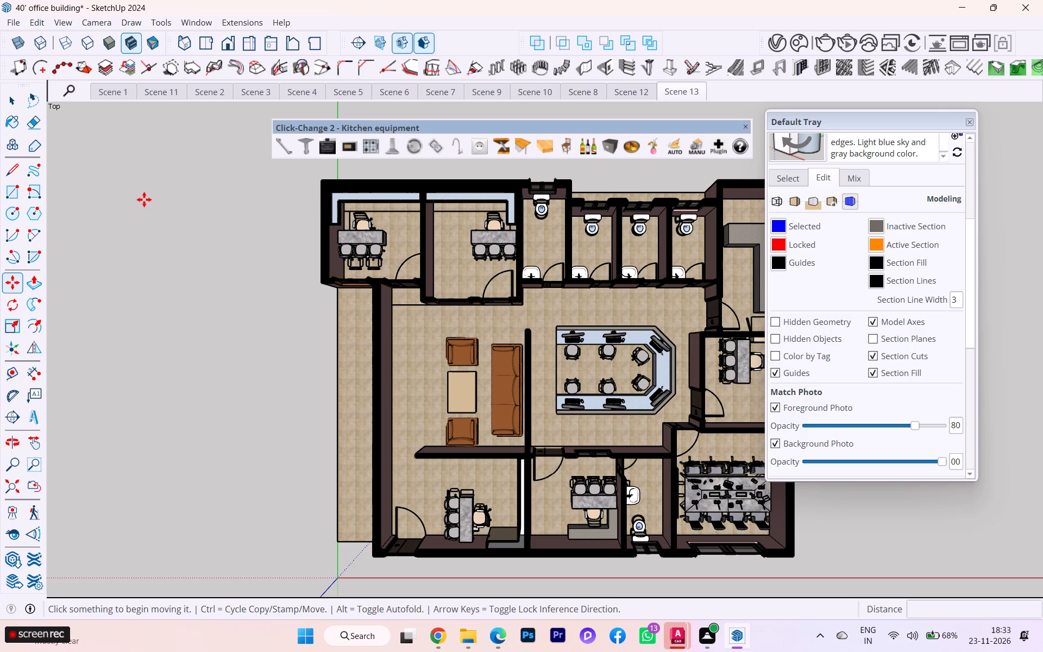
scroll(143, 199, "down", 1)
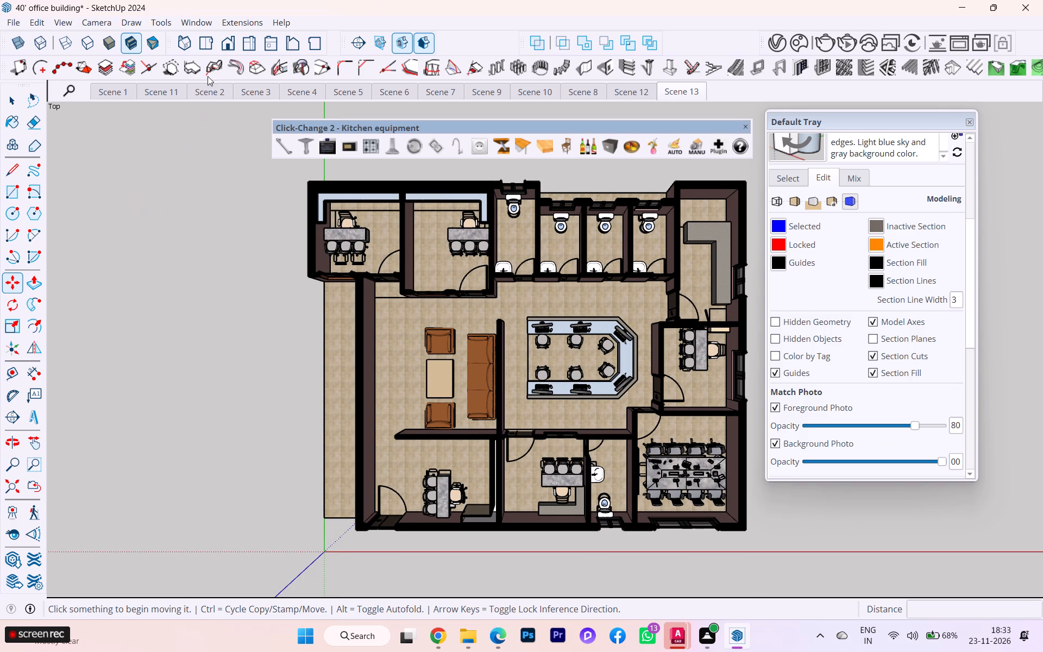
left_click(201, 40)
scroll(179, 160, "down", 1)
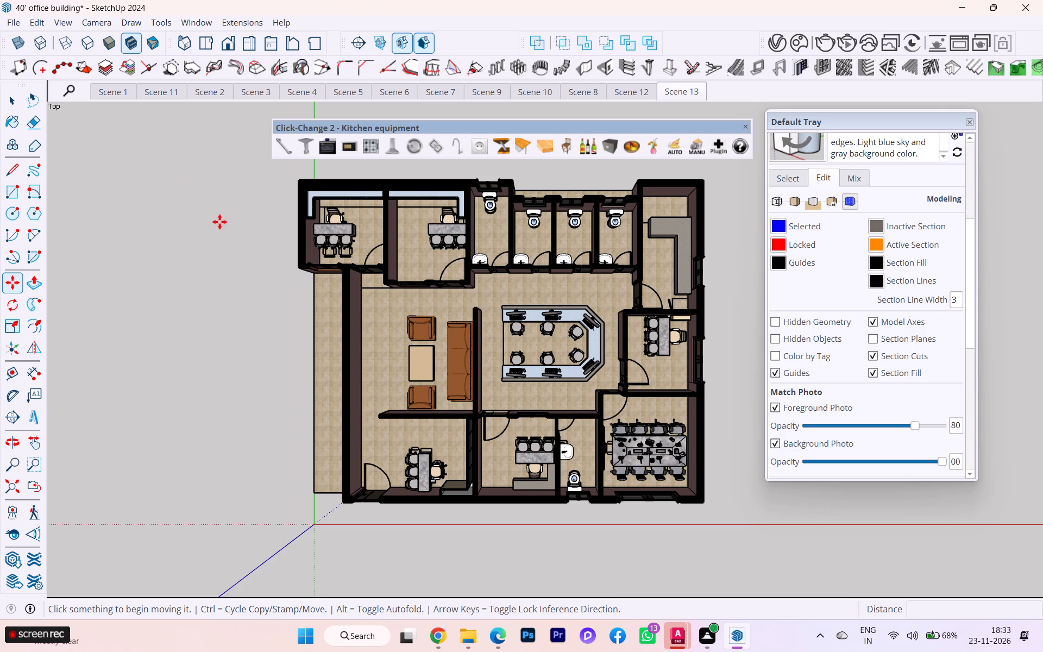
left_click(7, 98)
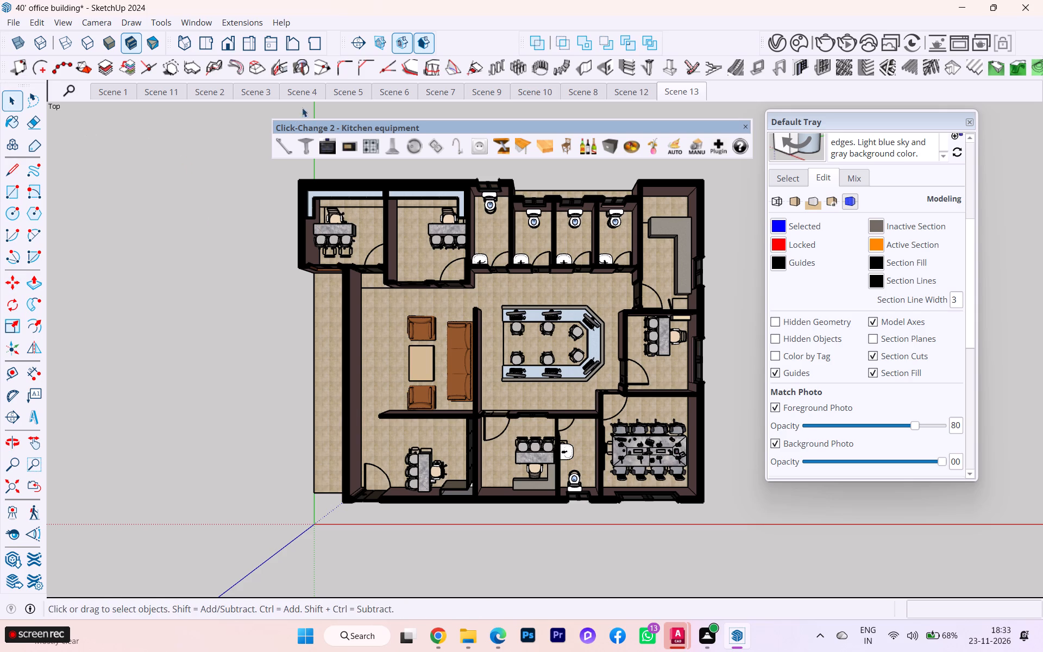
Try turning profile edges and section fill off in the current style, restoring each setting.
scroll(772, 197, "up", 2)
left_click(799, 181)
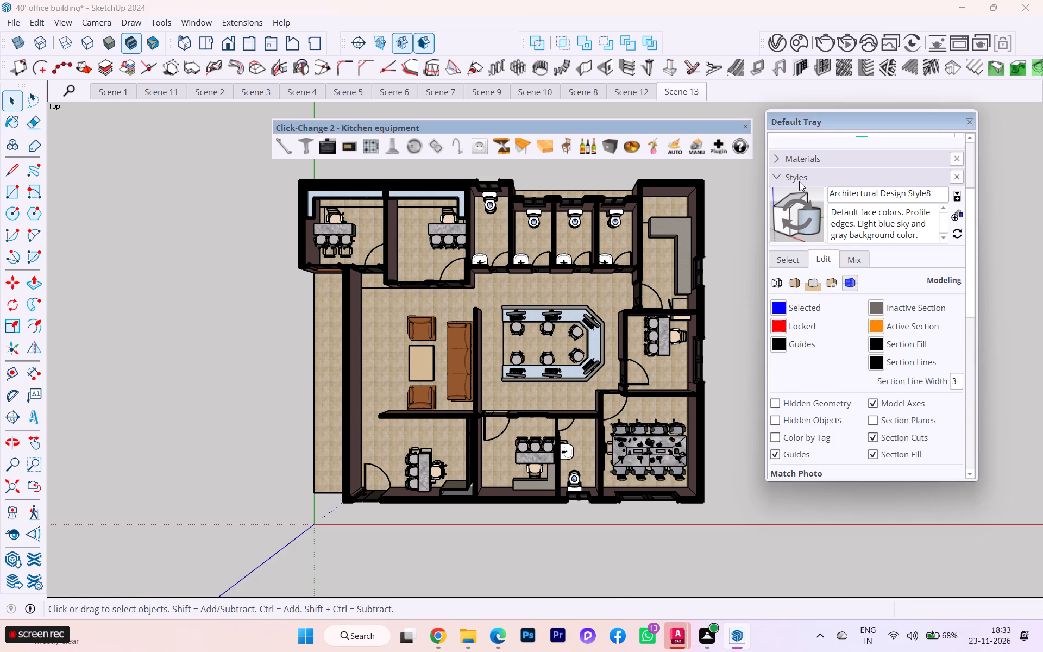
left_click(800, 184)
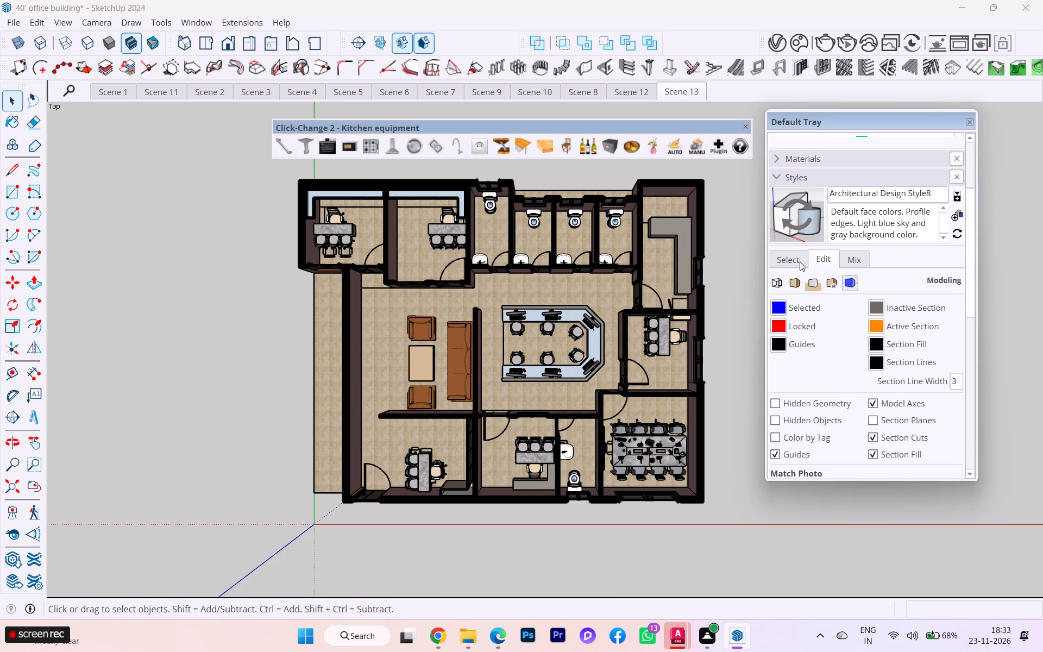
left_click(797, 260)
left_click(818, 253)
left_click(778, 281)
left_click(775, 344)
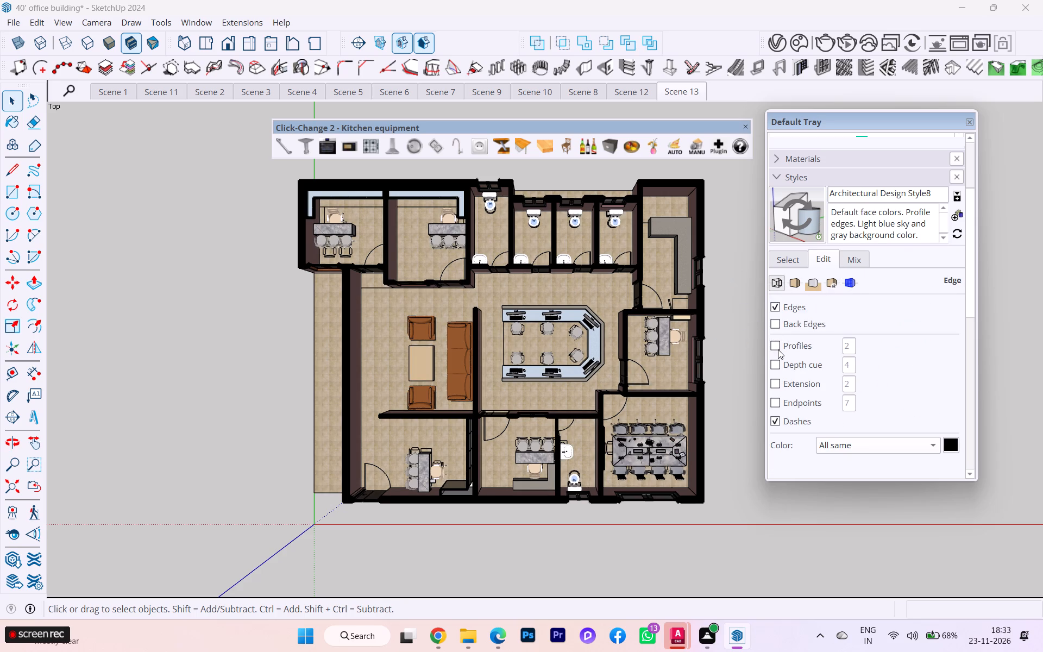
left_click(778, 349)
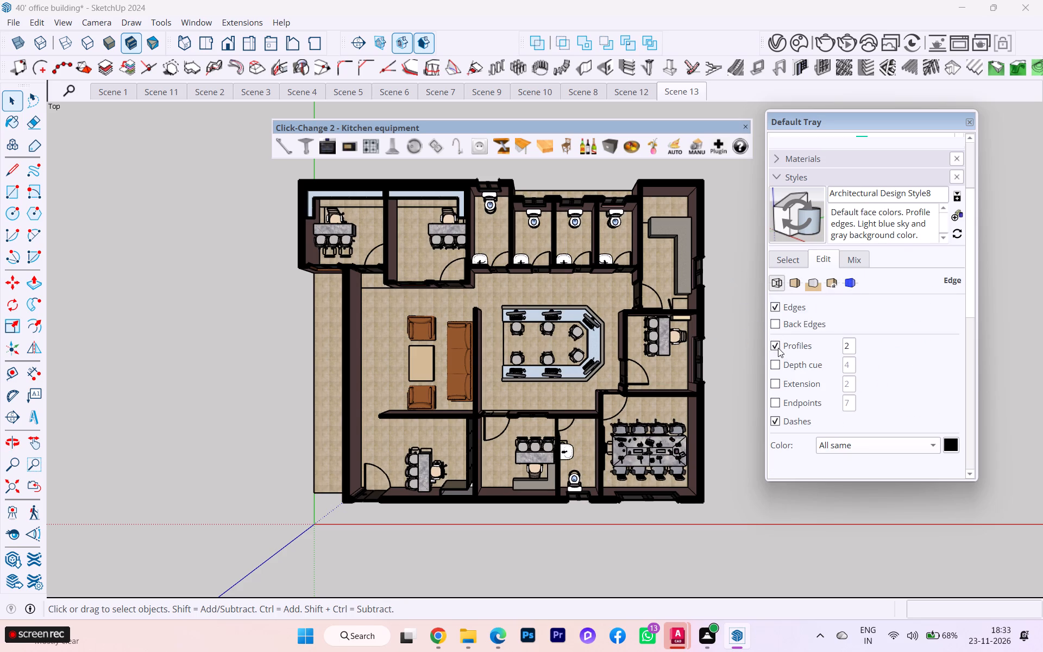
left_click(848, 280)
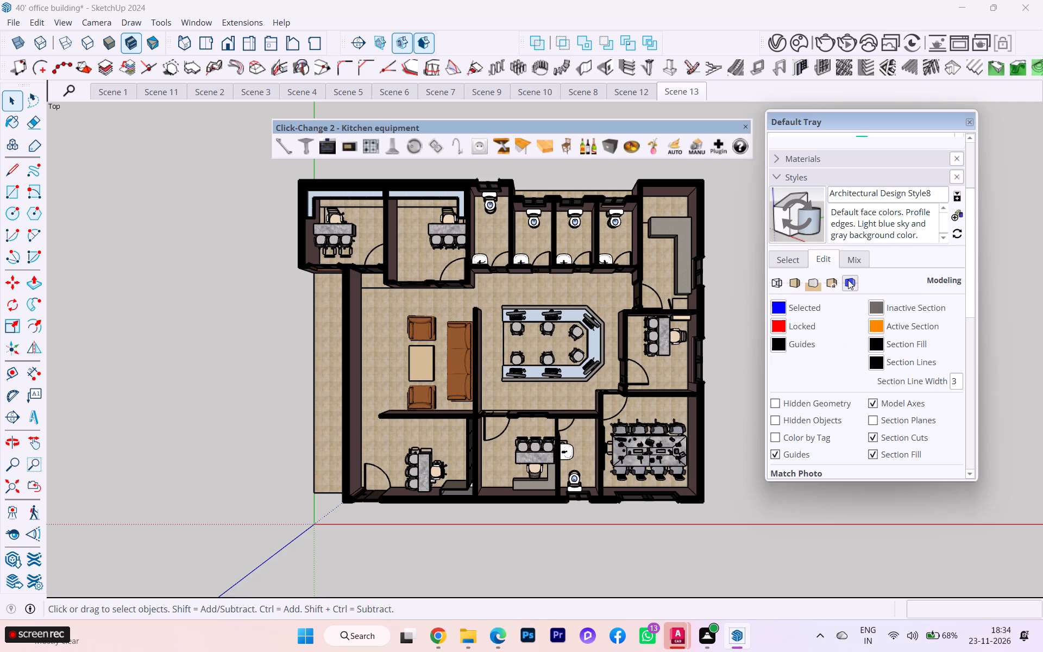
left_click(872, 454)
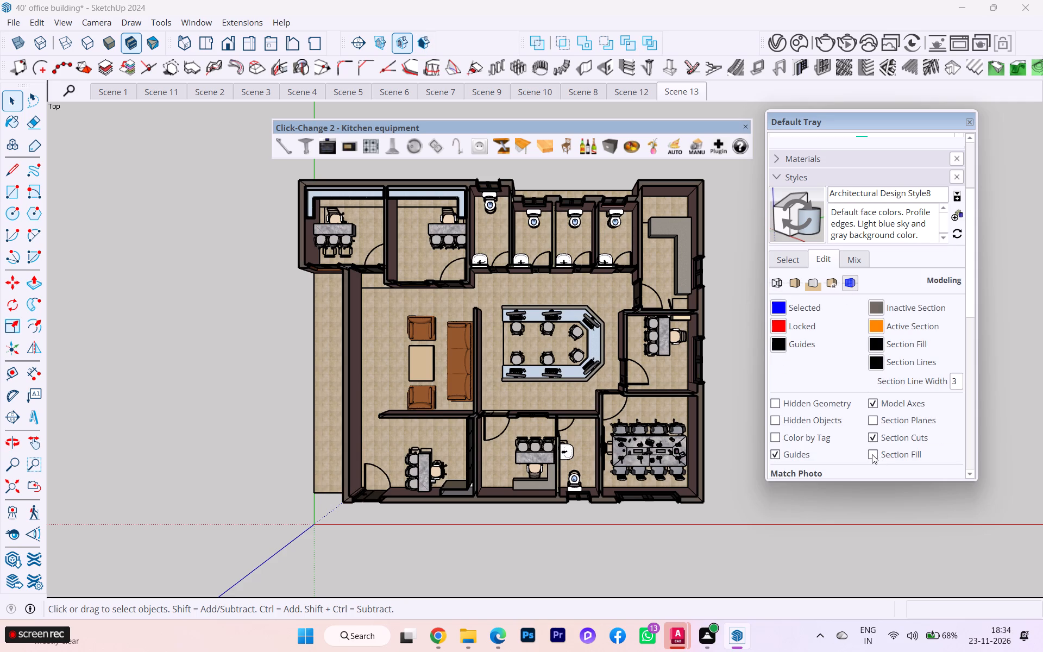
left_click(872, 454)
Apply the HiddenLine style from Default Styles to the floor plan and turn off its section fill.
left_click(785, 264)
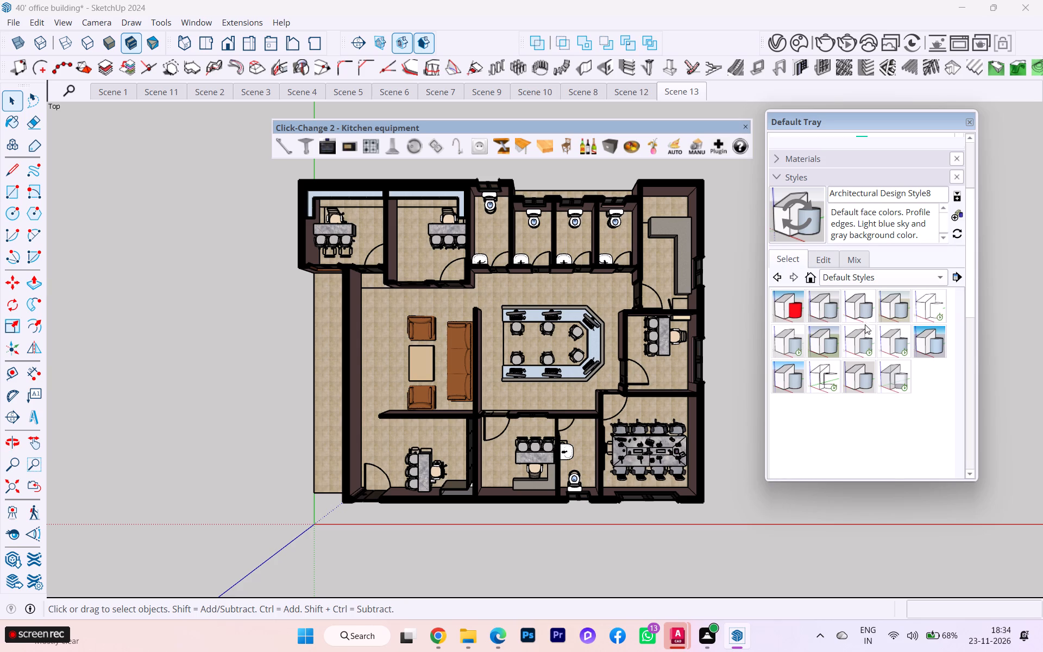
left_click(931, 303)
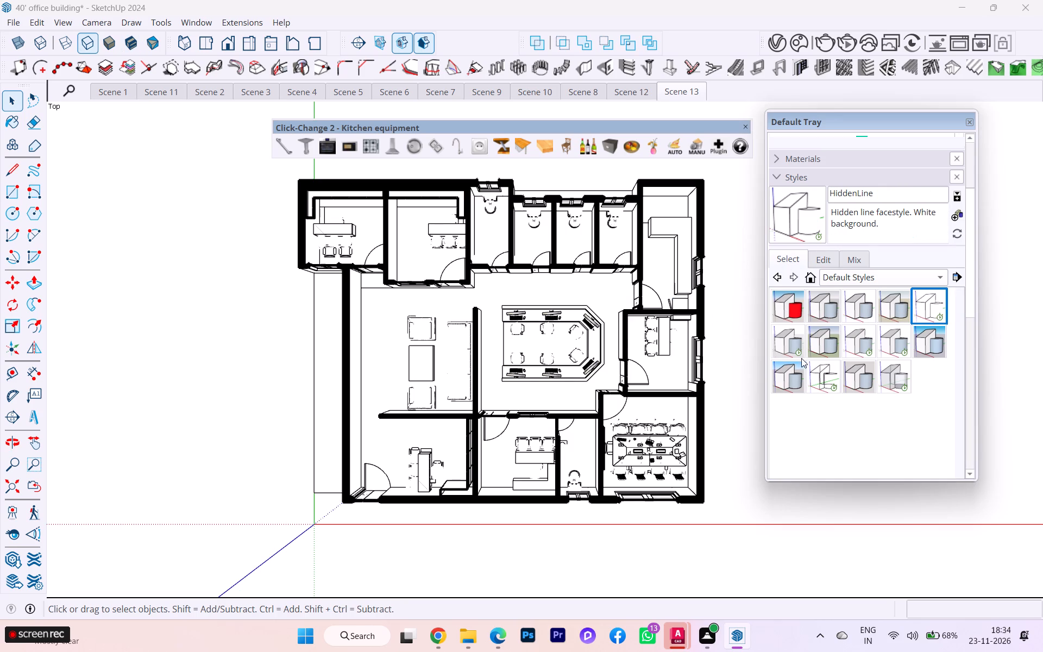
left_click(823, 262)
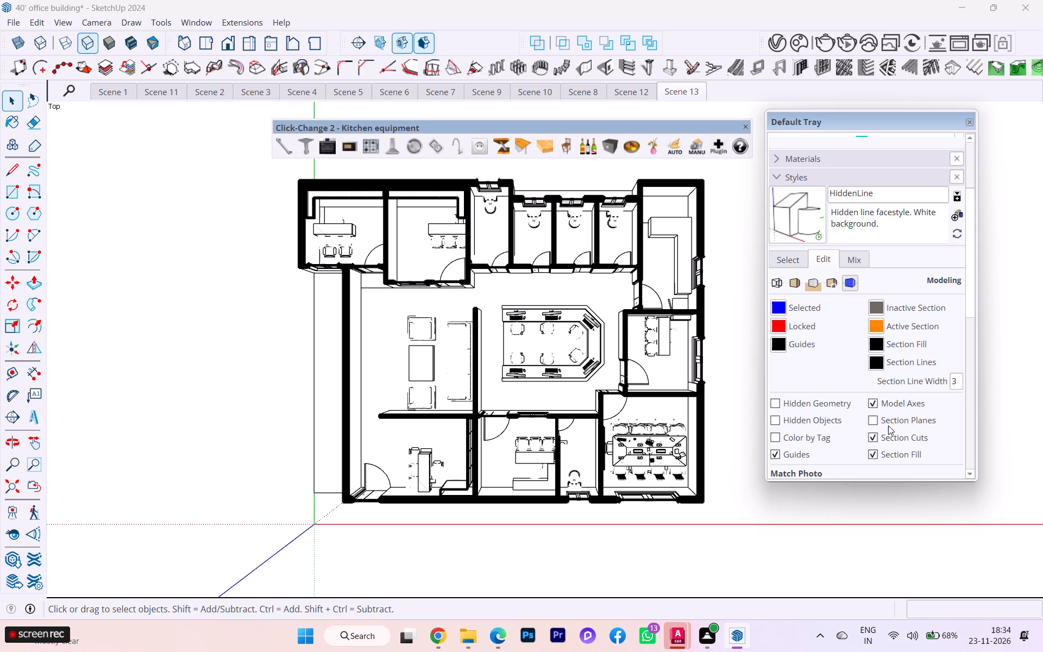
left_click(876, 436)
left_click(876, 436)
left_click(870, 455)
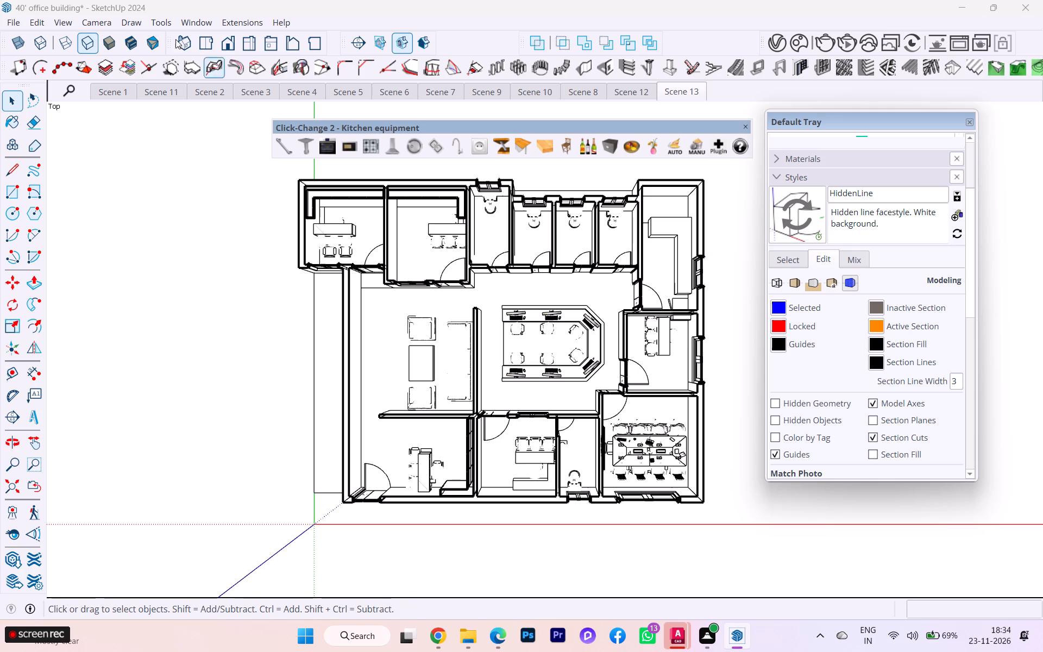
Switch the top-view floor plan's camera to parallel projection.
left_click(60, 22)
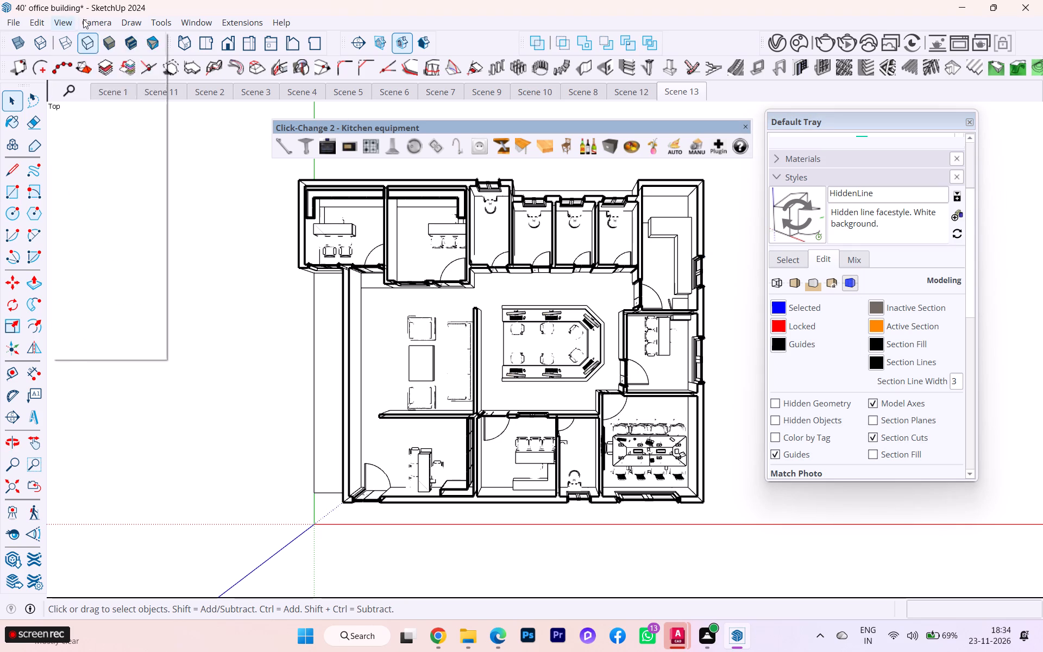
left_click(103, 86)
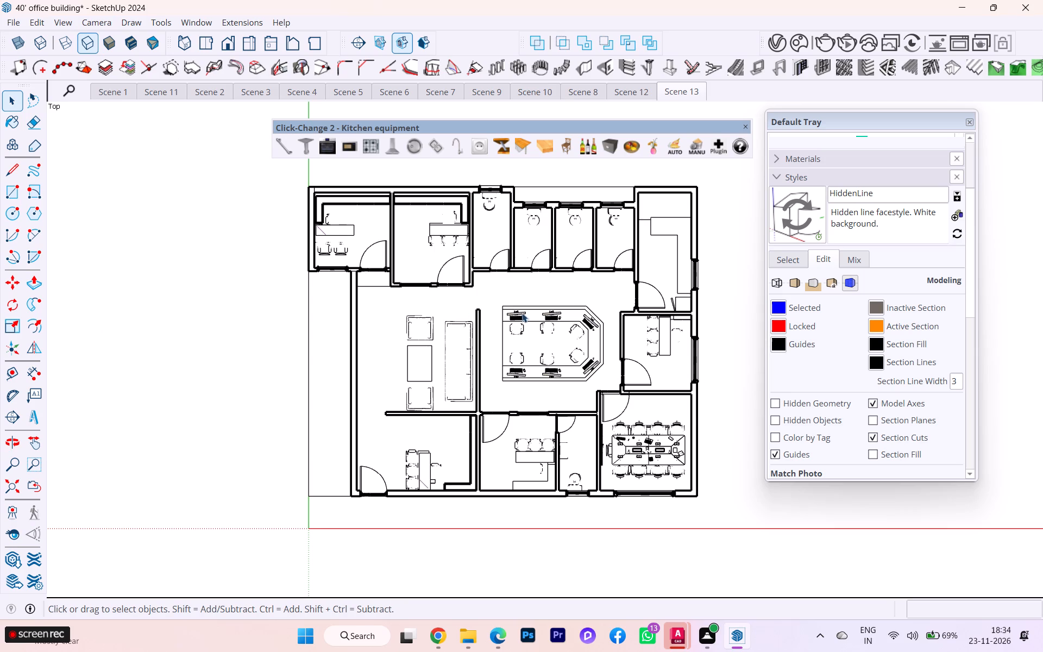
scroll(622, 307, "up", 2)
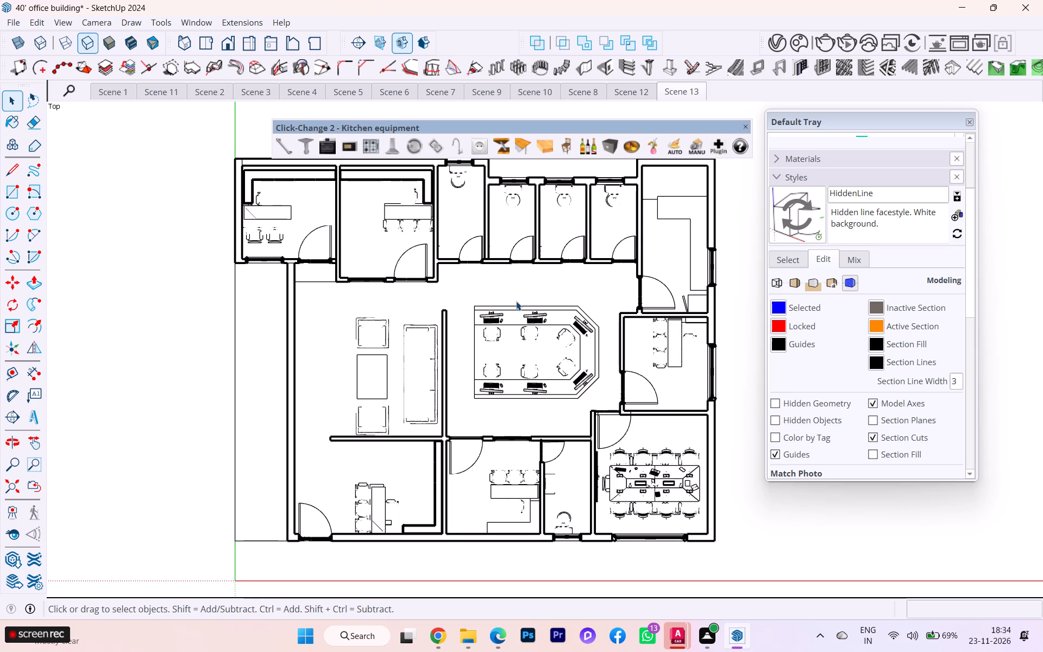
scroll(516, 301, "down", 2)
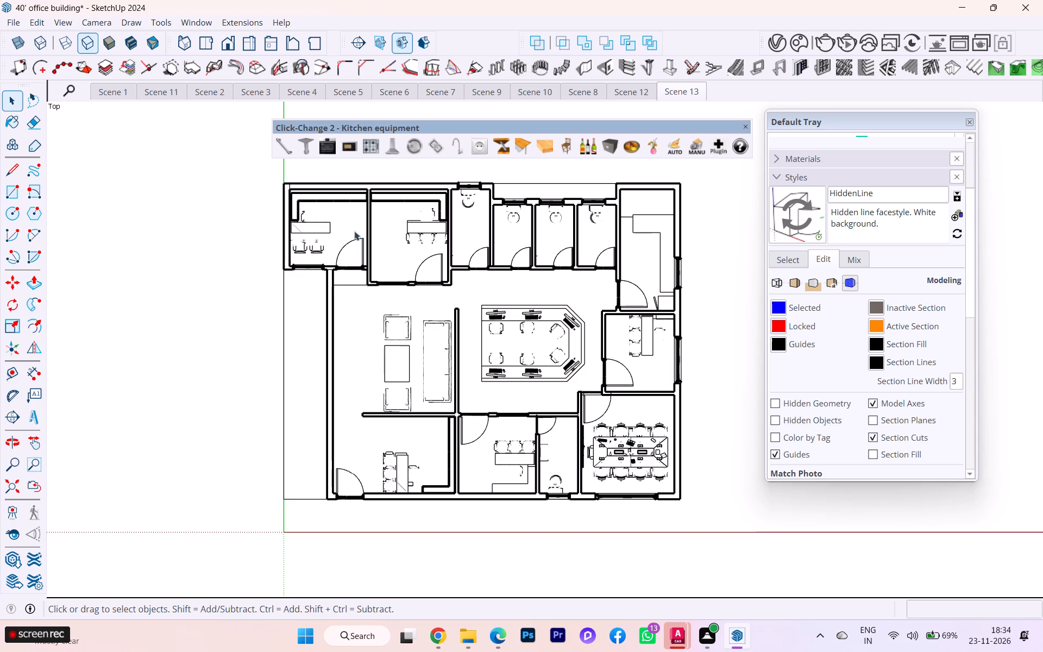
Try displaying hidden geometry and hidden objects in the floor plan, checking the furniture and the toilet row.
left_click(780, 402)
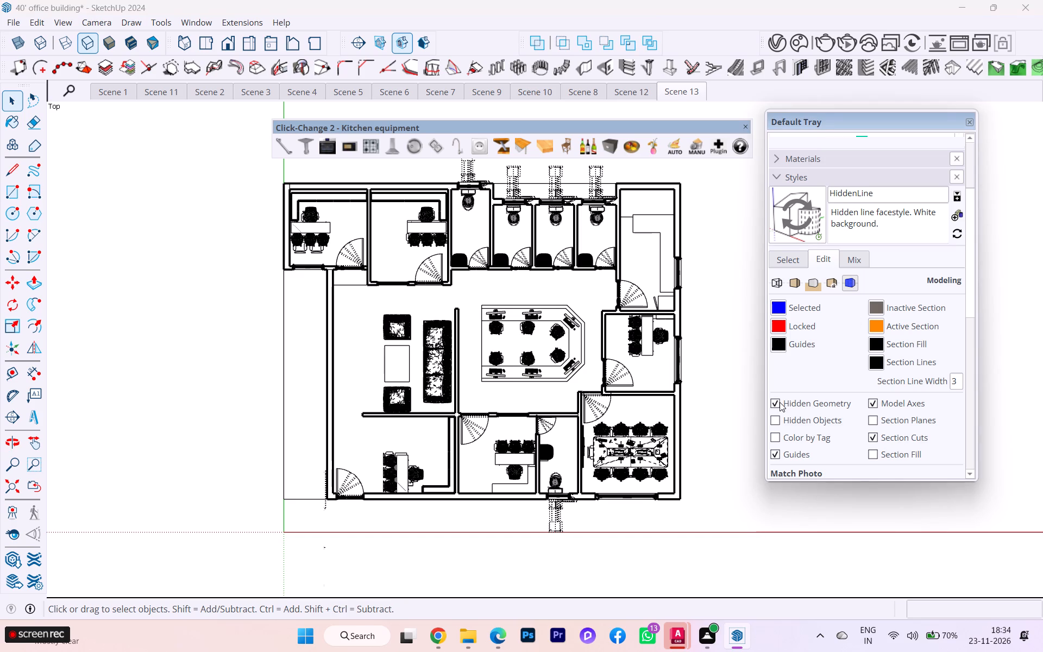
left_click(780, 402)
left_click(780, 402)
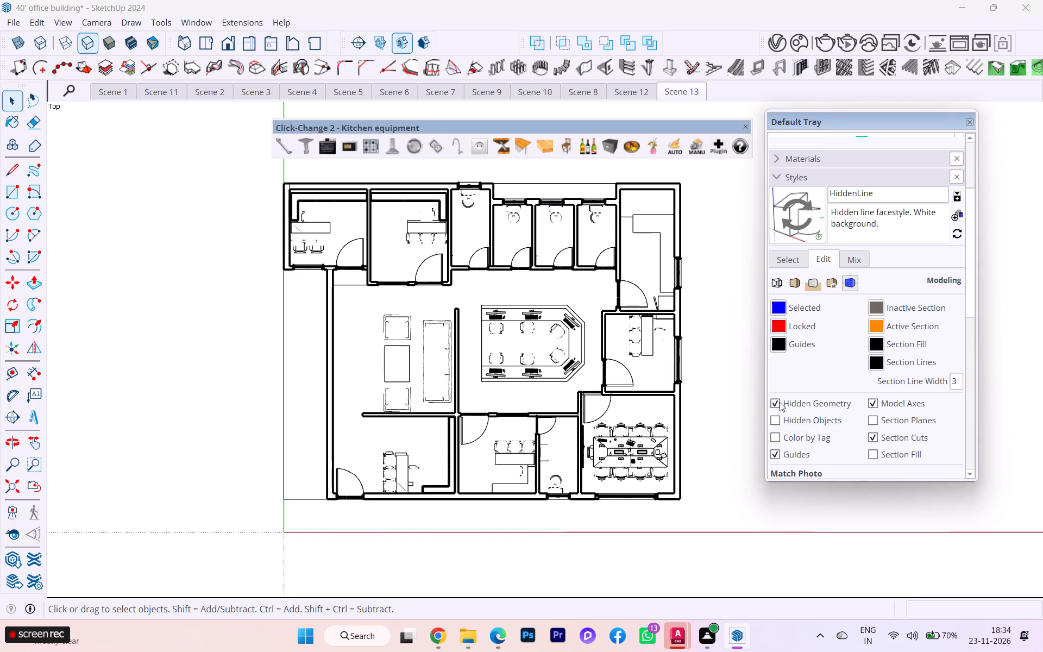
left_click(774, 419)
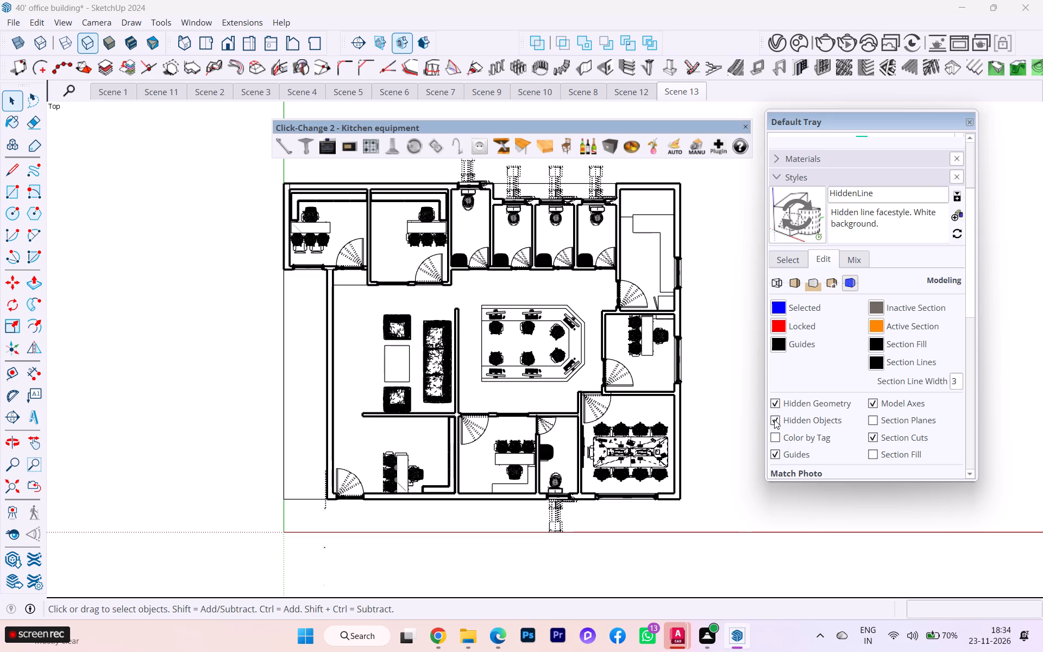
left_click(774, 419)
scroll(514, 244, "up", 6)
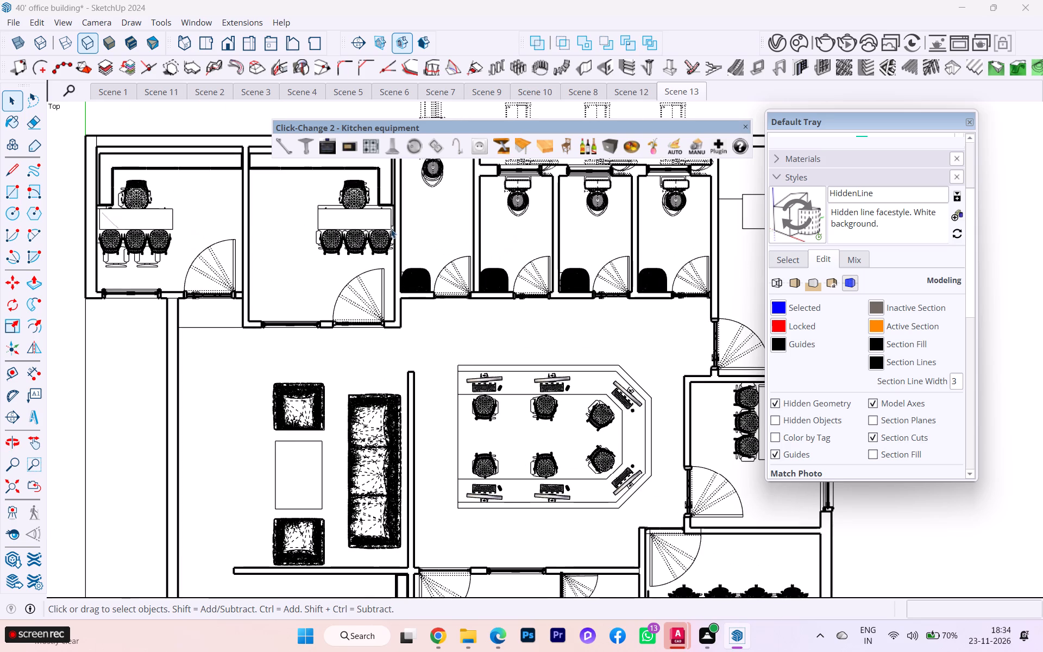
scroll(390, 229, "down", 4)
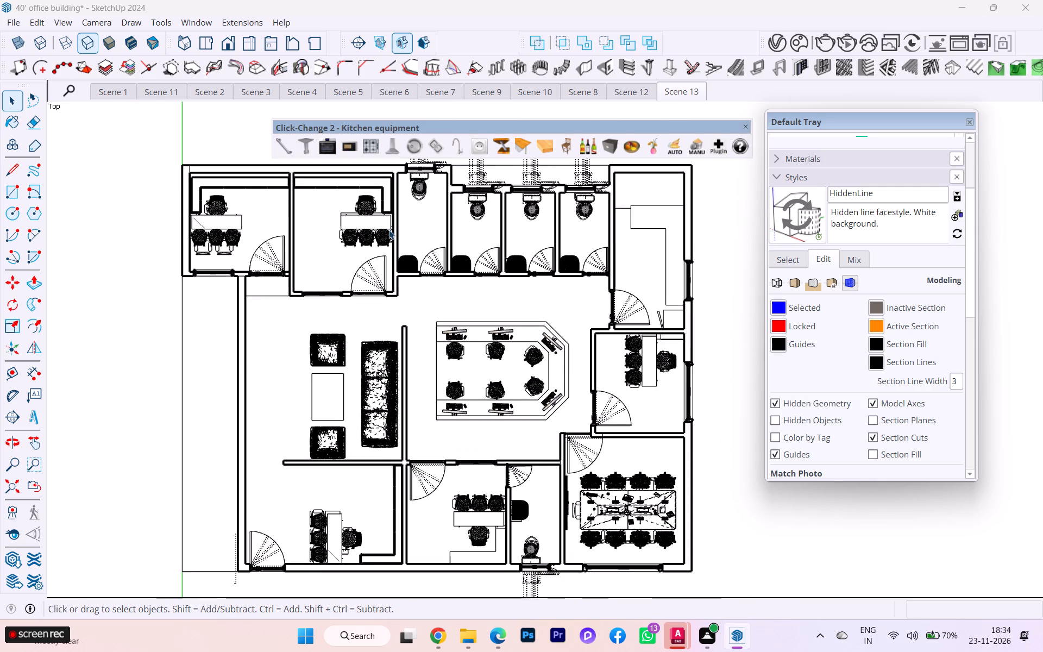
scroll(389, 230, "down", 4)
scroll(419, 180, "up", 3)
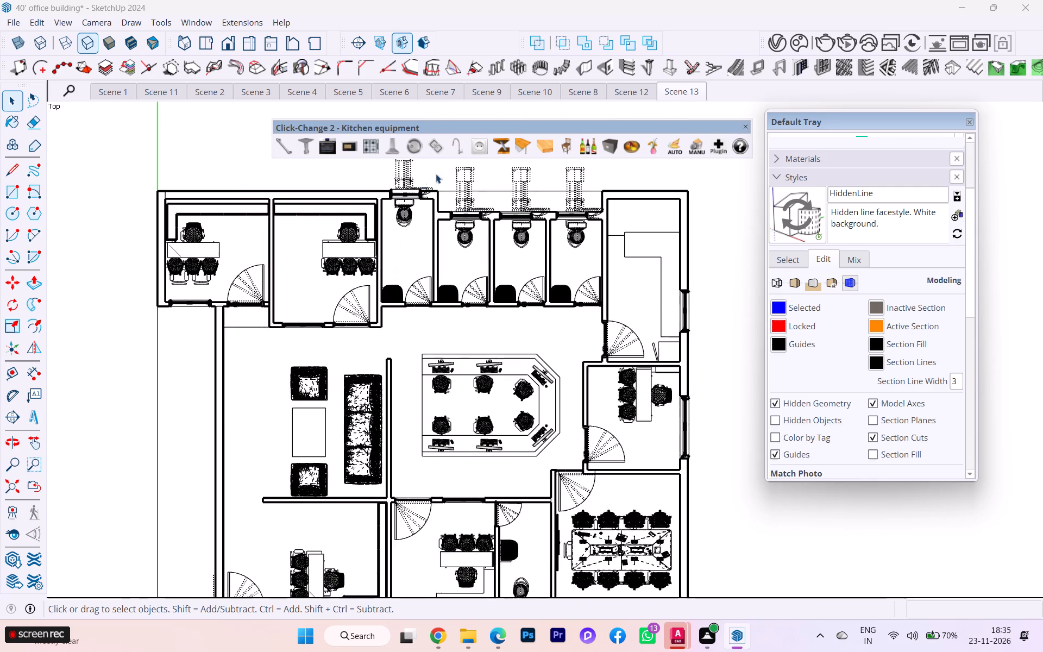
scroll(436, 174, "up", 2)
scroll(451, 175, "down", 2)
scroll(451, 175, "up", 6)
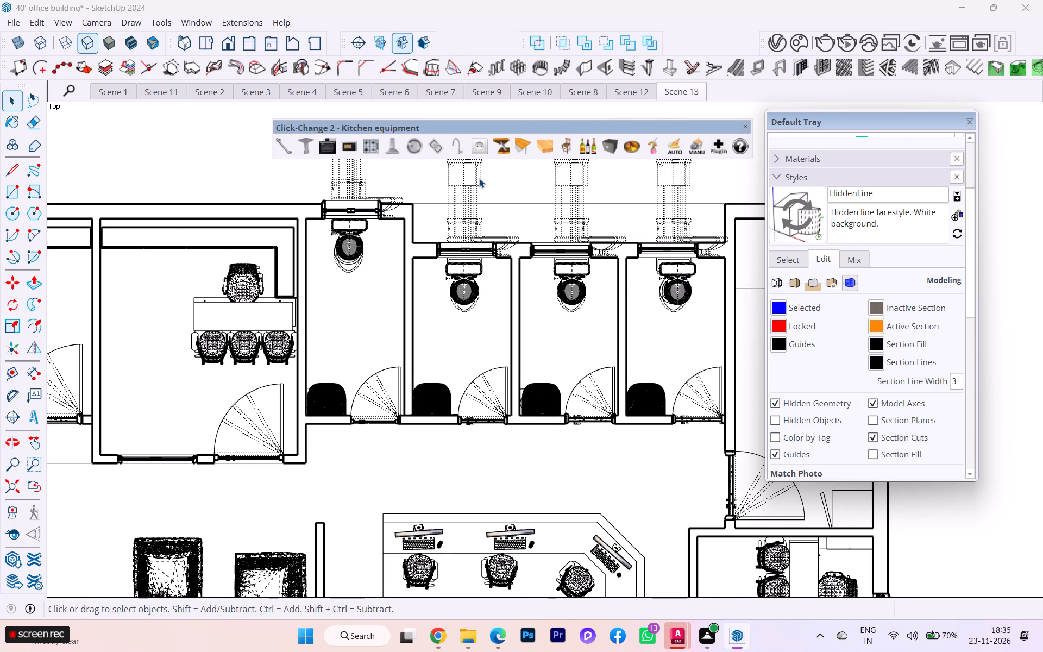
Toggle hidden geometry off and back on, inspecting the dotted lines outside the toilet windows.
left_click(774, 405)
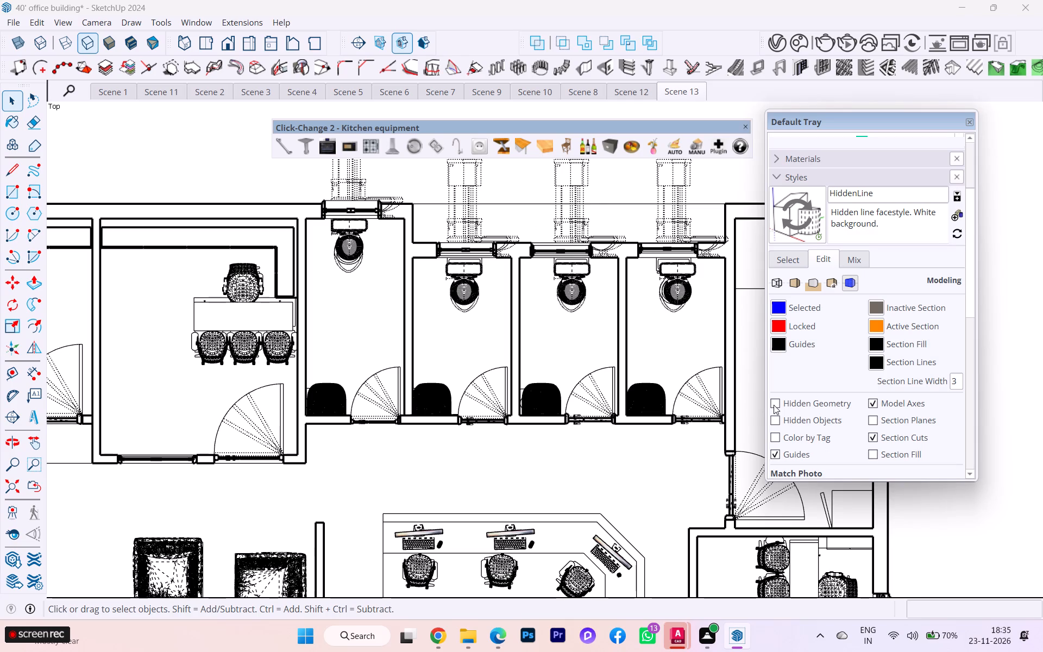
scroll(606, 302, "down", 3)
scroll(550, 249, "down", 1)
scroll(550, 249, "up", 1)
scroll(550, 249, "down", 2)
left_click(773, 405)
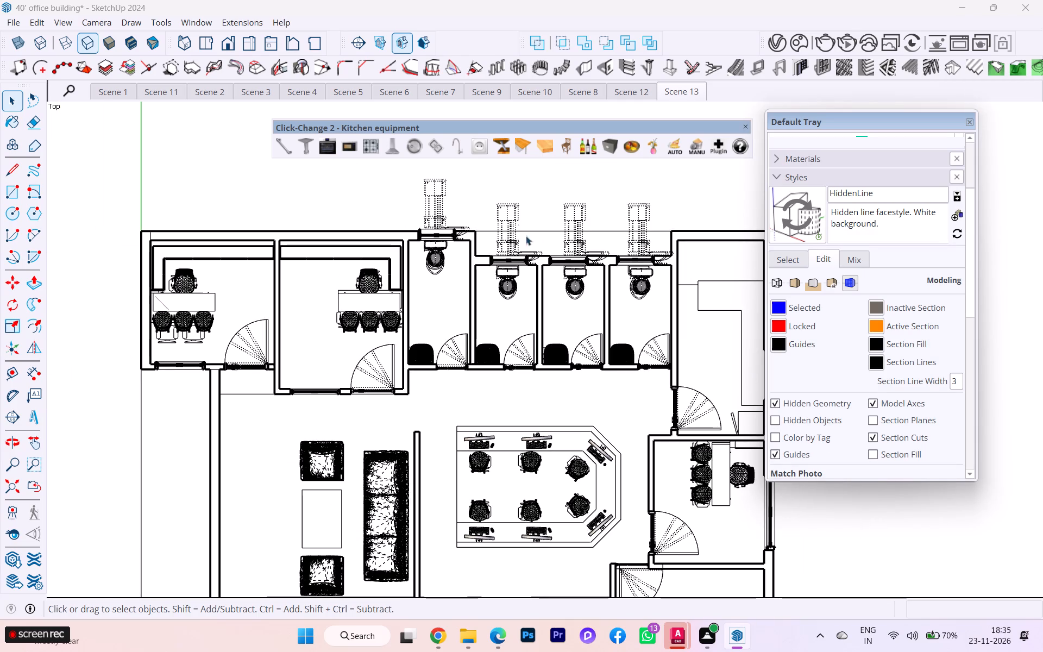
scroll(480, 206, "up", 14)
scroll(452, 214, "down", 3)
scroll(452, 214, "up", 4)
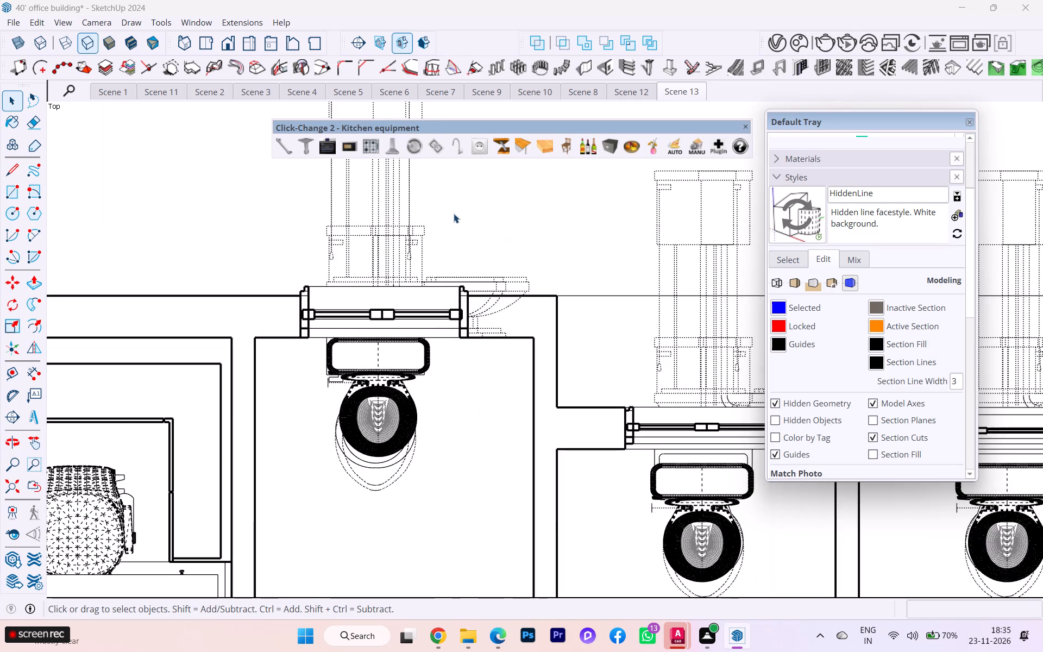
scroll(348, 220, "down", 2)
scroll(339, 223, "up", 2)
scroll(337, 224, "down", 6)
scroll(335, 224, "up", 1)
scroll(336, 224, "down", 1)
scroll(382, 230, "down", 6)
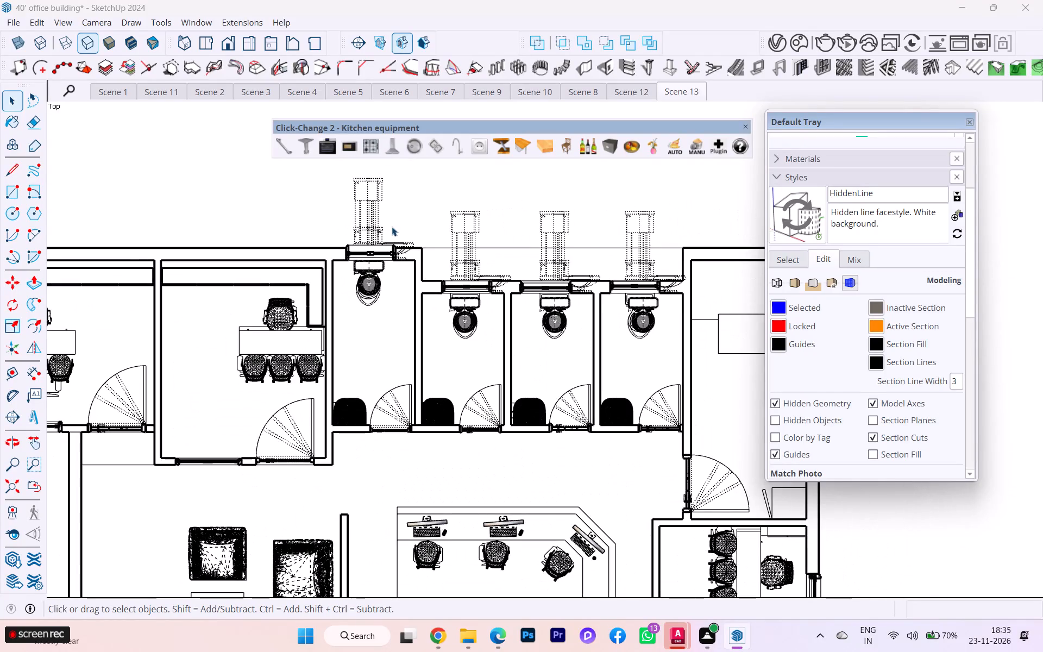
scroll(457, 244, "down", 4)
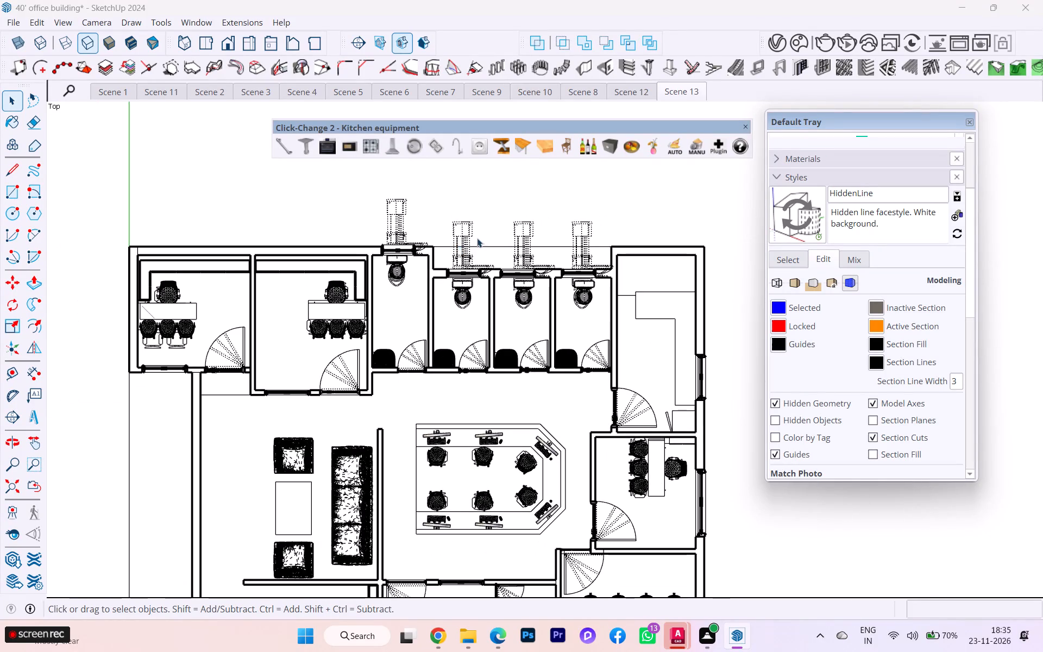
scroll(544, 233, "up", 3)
Select the building to check which object the dotted lines outside the toilets belong to, and clear the selection.
left_click(514, 238)
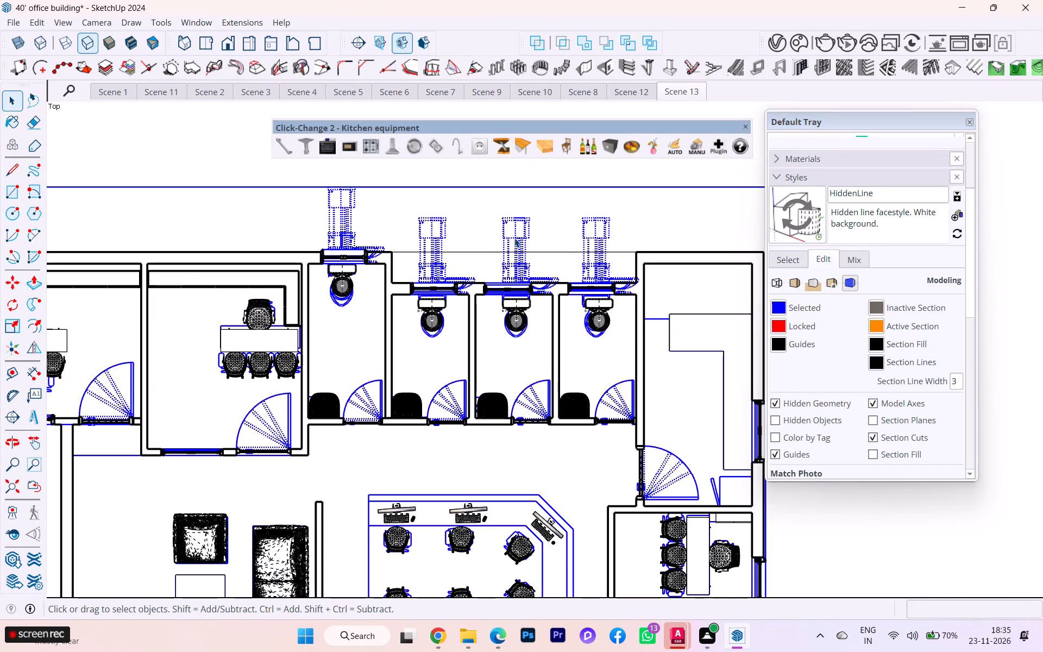
scroll(525, 229, "down", 1)
scroll(525, 229, "up", 1)
scroll(525, 229, "down", 4)
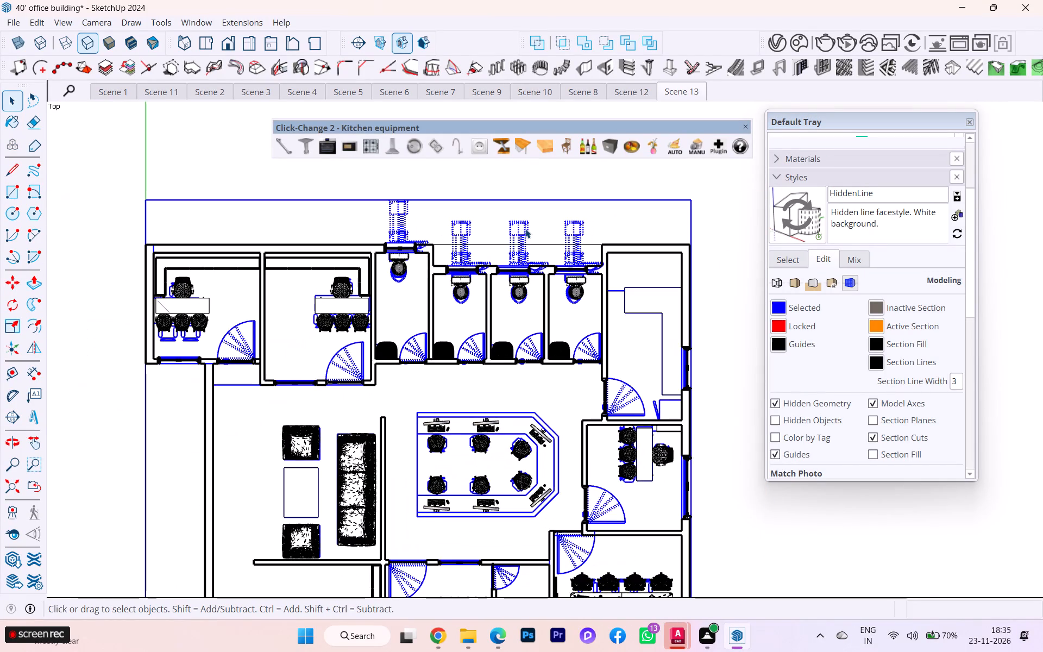
scroll(525, 229, "down", 2)
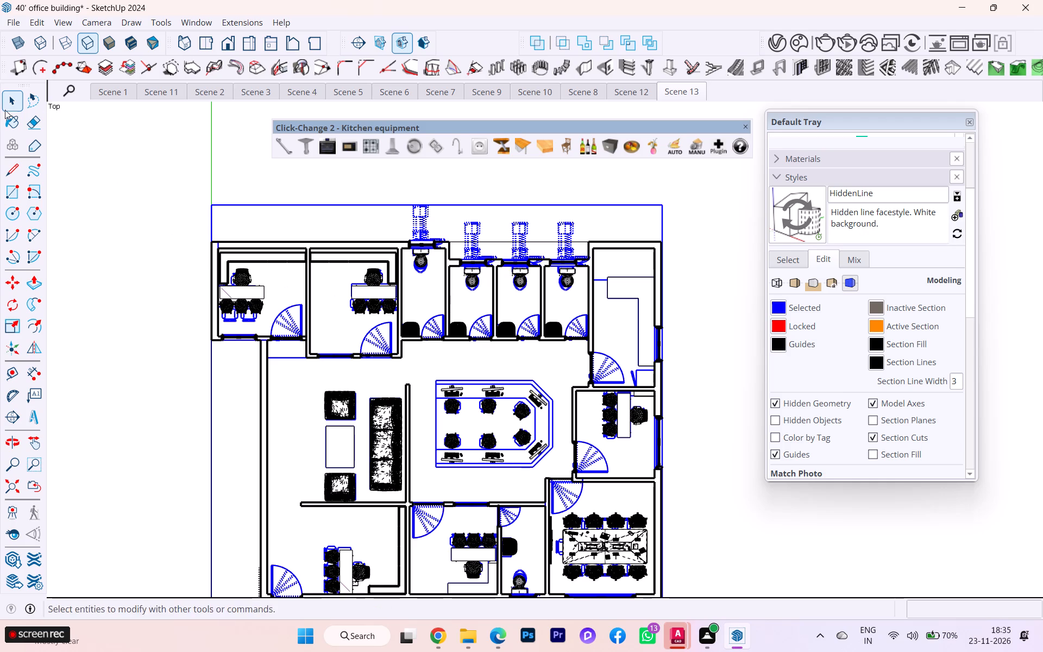
left_click(155, 152)
scroll(260, 177, "down", 2)
scroll(265, 181, "up", 3)
scroll(265, 181, "down", 5)
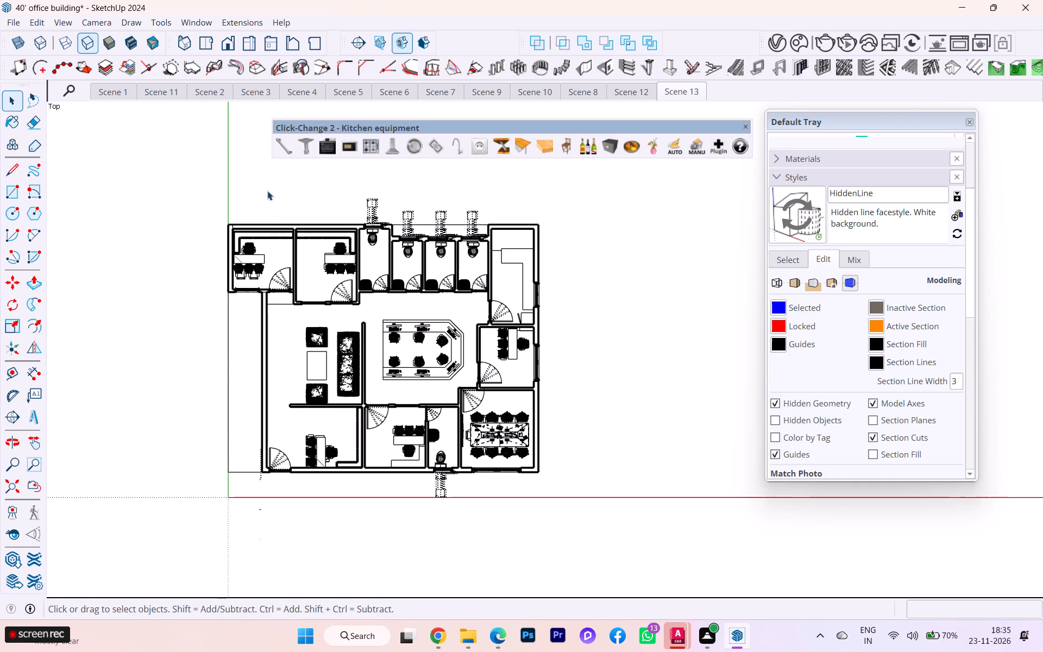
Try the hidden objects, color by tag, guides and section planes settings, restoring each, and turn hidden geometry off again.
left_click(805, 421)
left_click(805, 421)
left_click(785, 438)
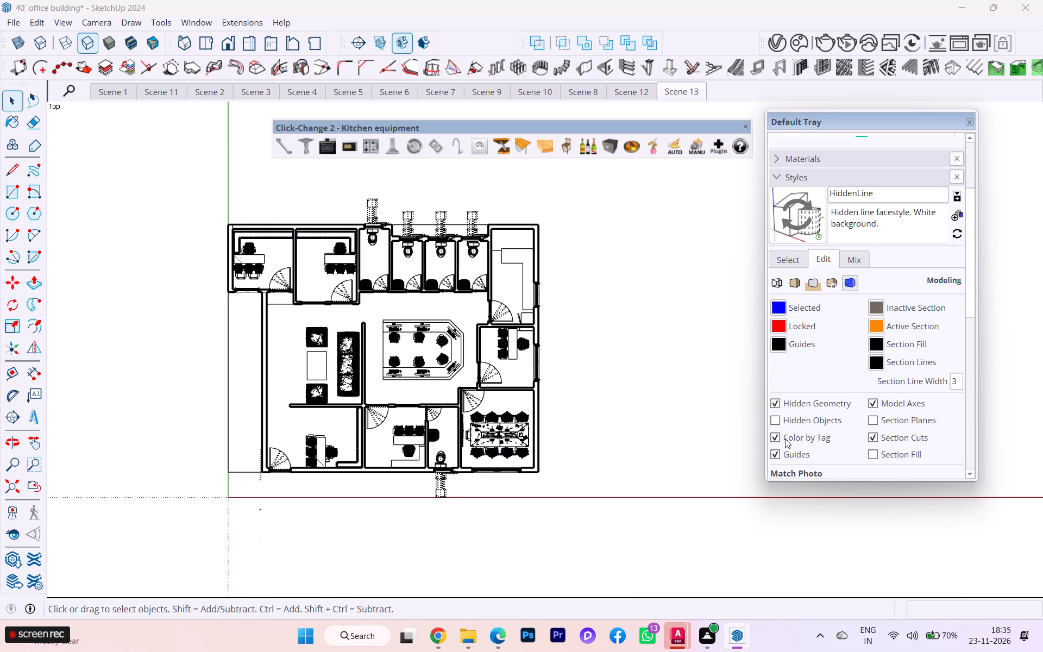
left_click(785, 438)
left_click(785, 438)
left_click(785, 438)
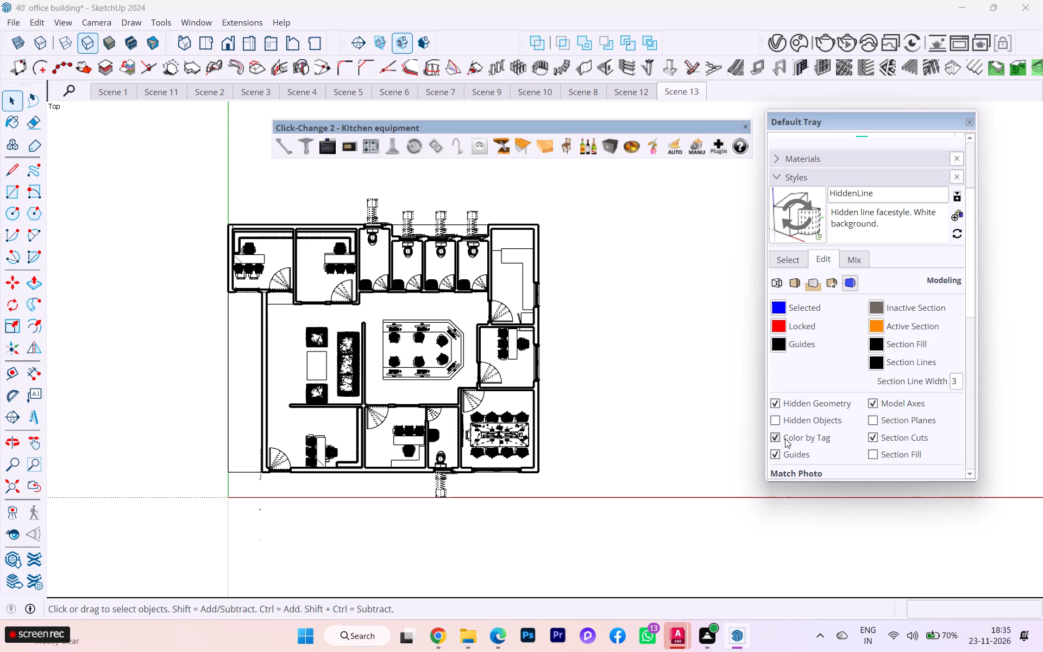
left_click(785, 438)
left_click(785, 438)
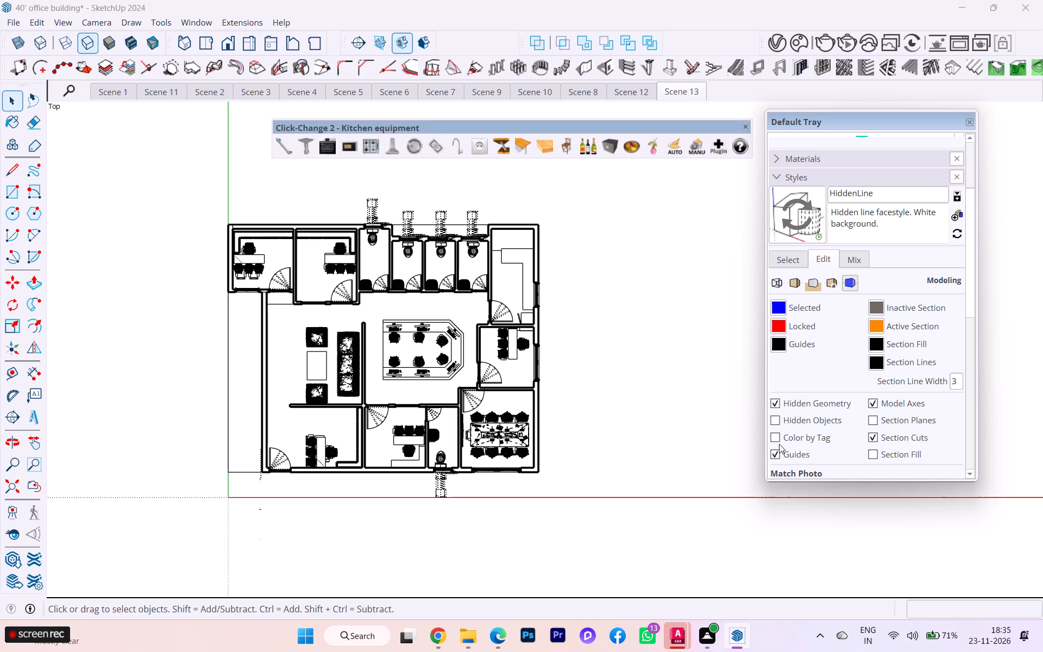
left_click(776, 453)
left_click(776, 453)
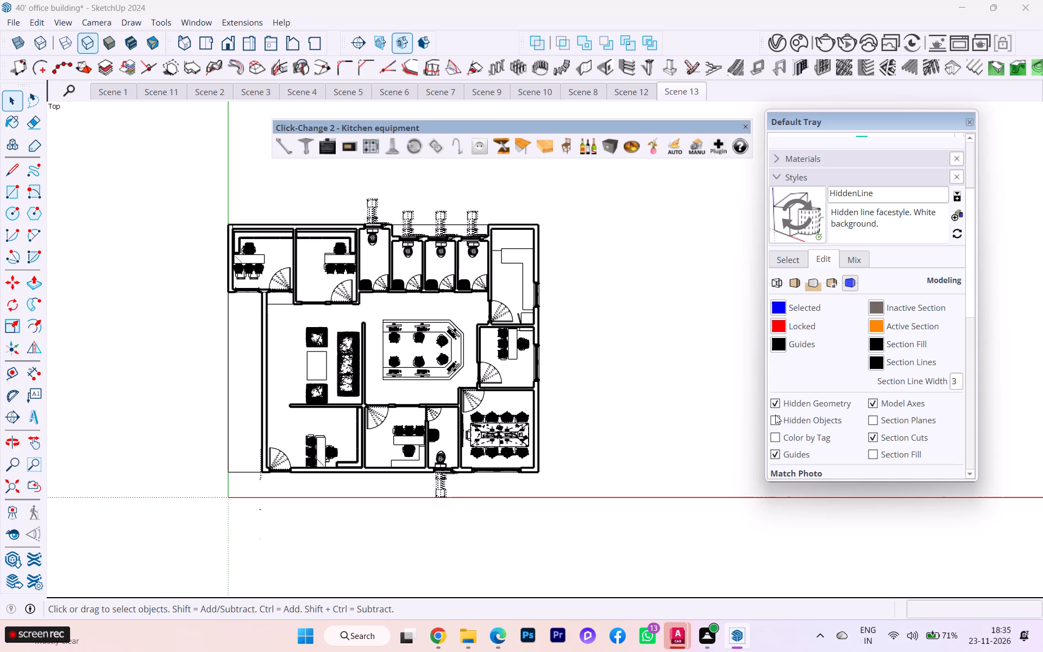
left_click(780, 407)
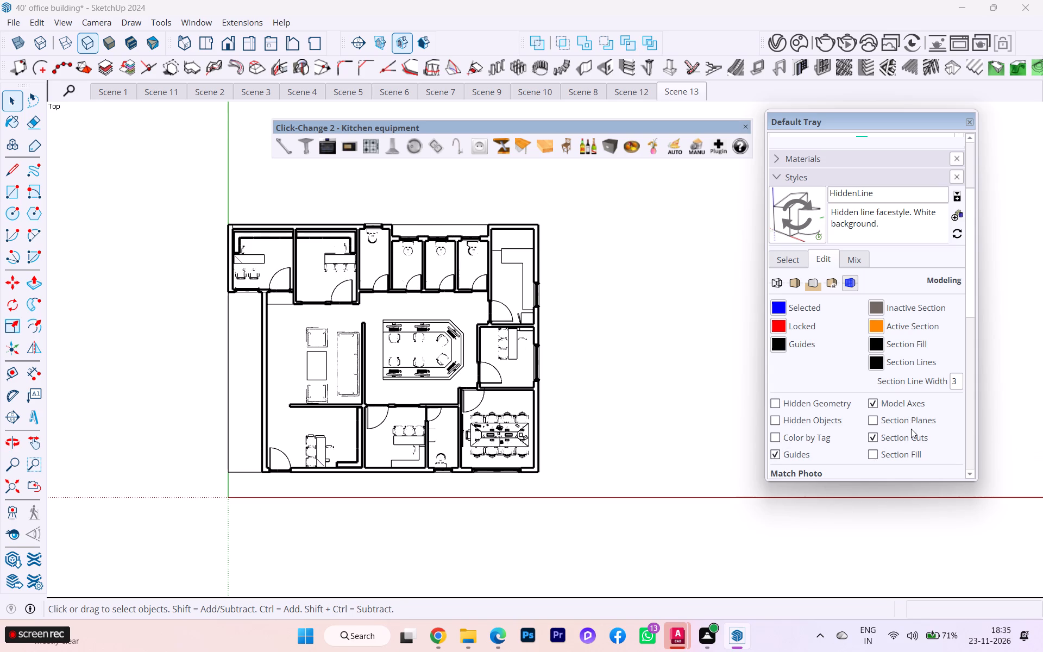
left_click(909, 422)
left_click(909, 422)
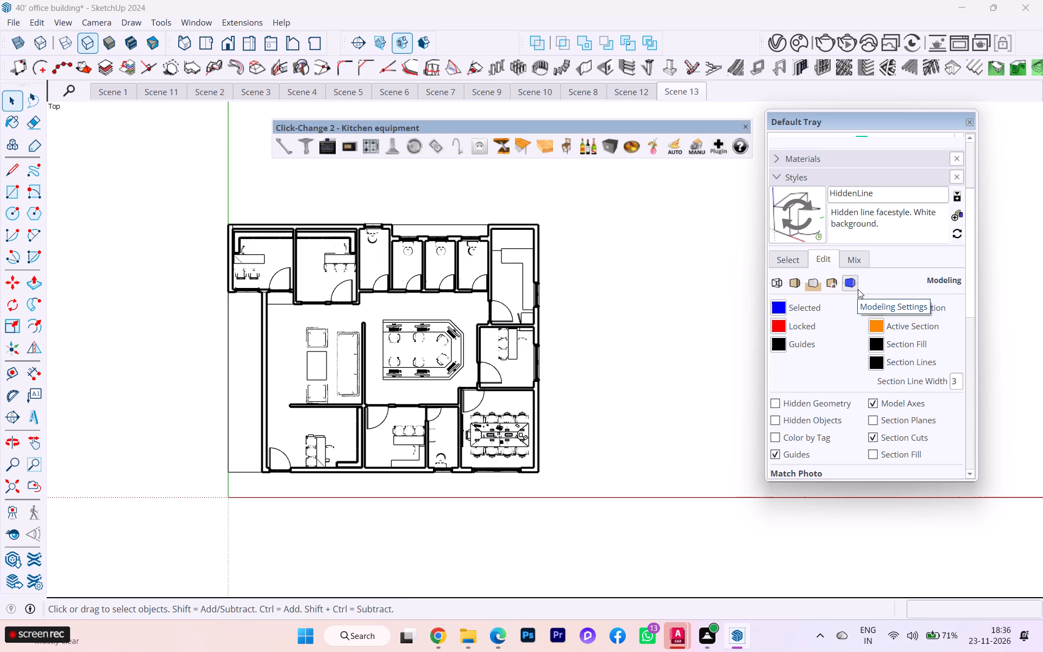
Turn on profile edges in the HiddenLine style's edge settings.
left_click(791, 261)
left_click(830, 259)
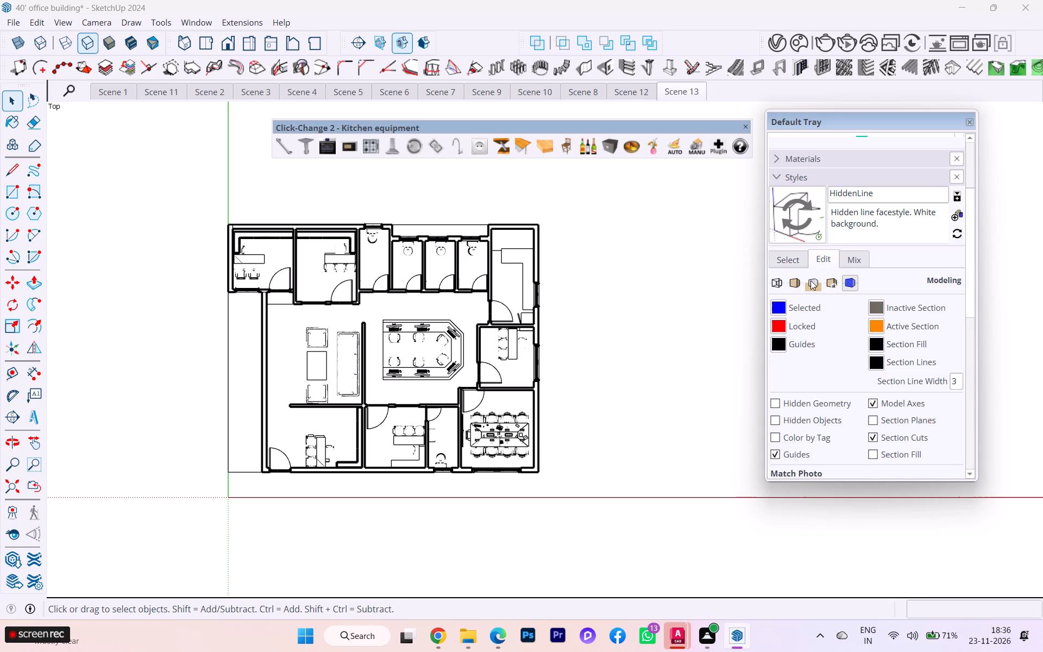
left_click(777, 286)
left_click(774, 343)
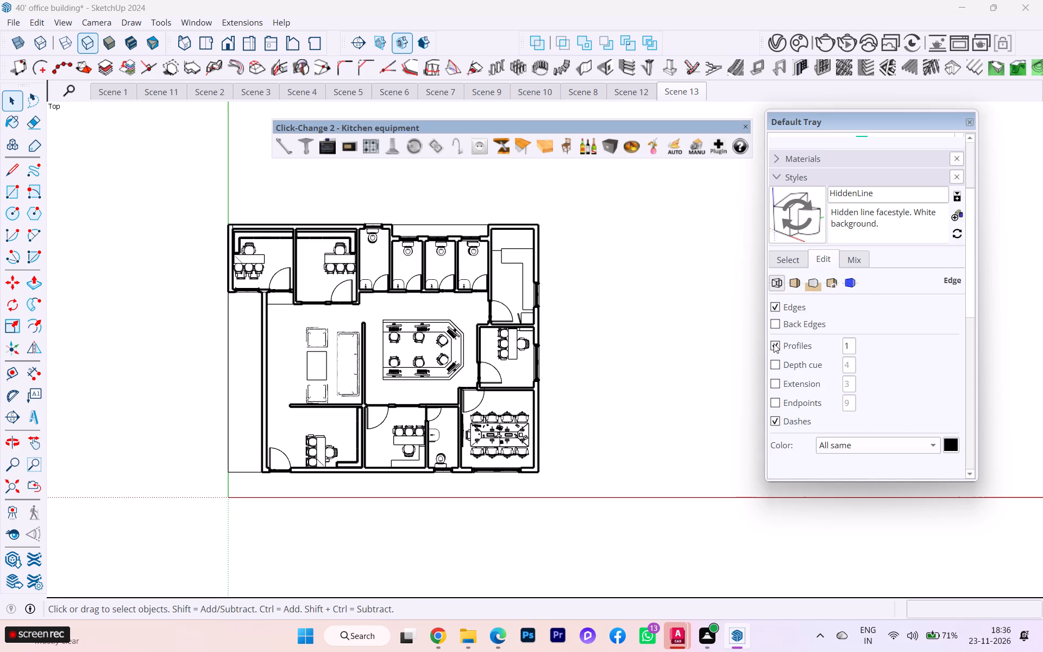
scroll(443, 302, "up", 2)
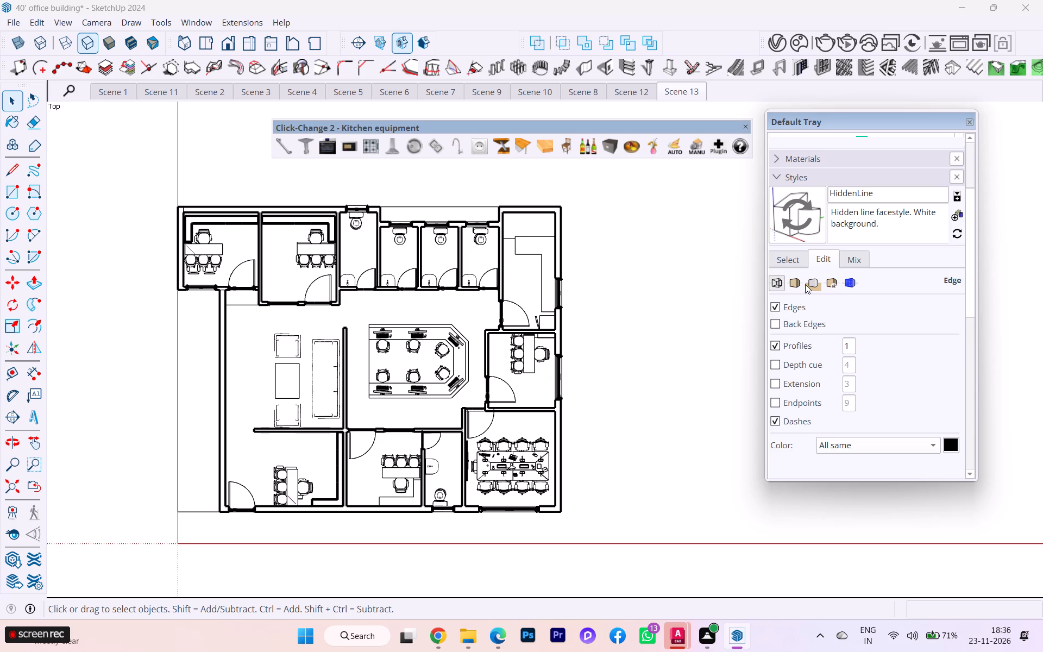
Set the HiddenLine style's section line width to 2 and check the floor plan's wall lines.
left_click(790, 262)
left_click(790, 261)
left_click(827, 261)
left_click(850, 281)
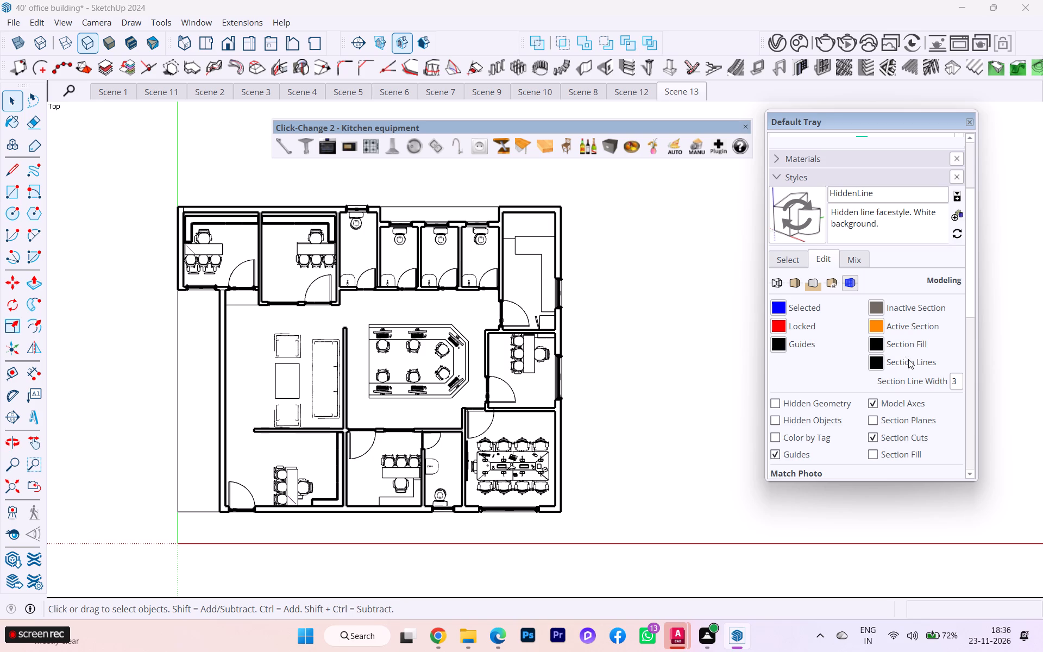
left_click_drag(955, 382, 938, 381)
key("2")
key("Return")
scroll(179, 223, "up", 1)
scroll(179, 223, "down", 1)
scroll(179, 223, "up", 1)
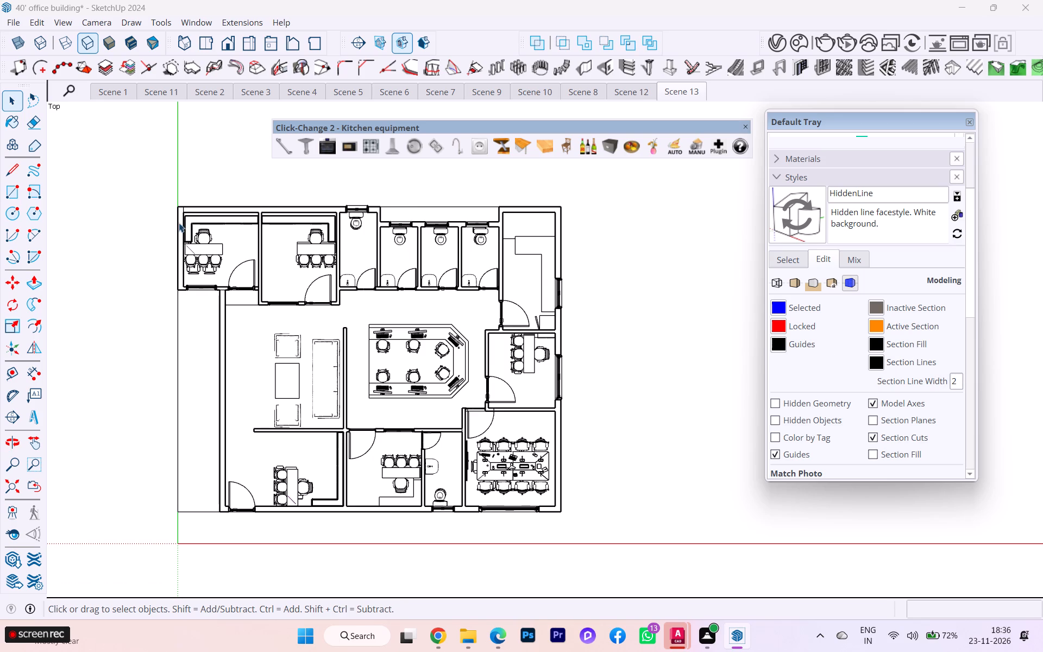
scroll(183, 218, "up", 1)
scroll(183, 218, "down", 2)
scroll(183, 218, "up", 1)
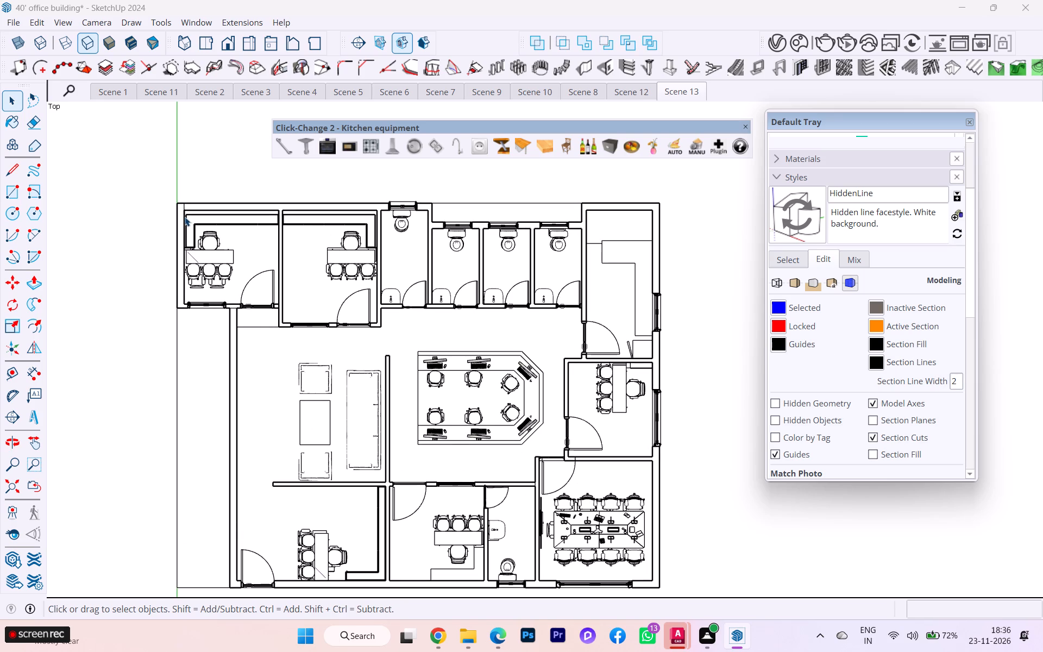
scroll(398, 262, "down", 2)
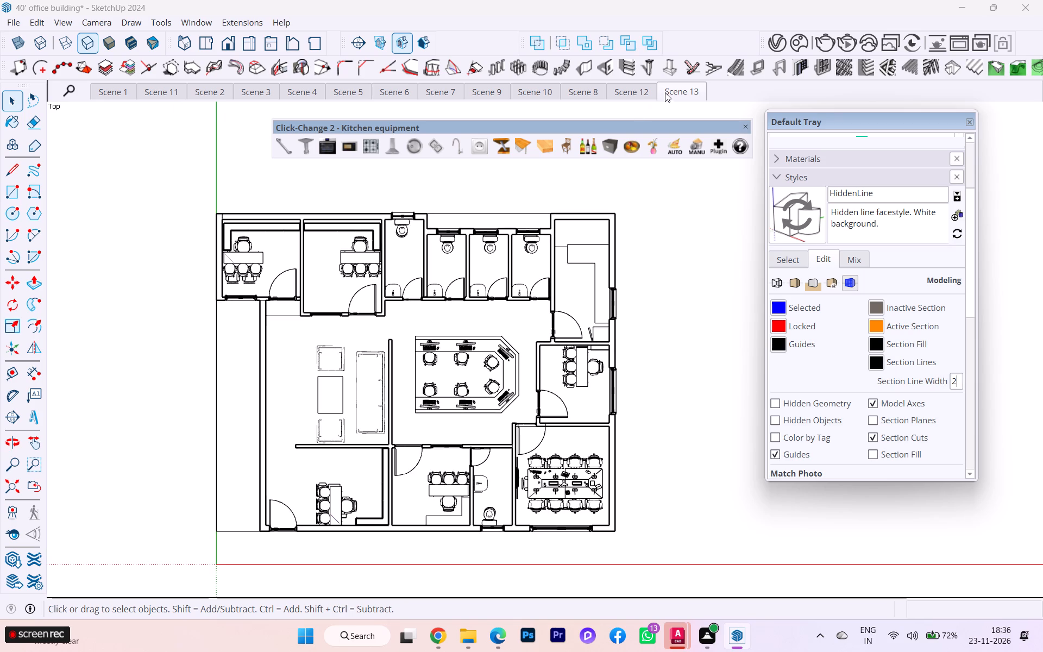
Rename the floor plan scene, Scene 13, as "top".
right_click(669, 90)
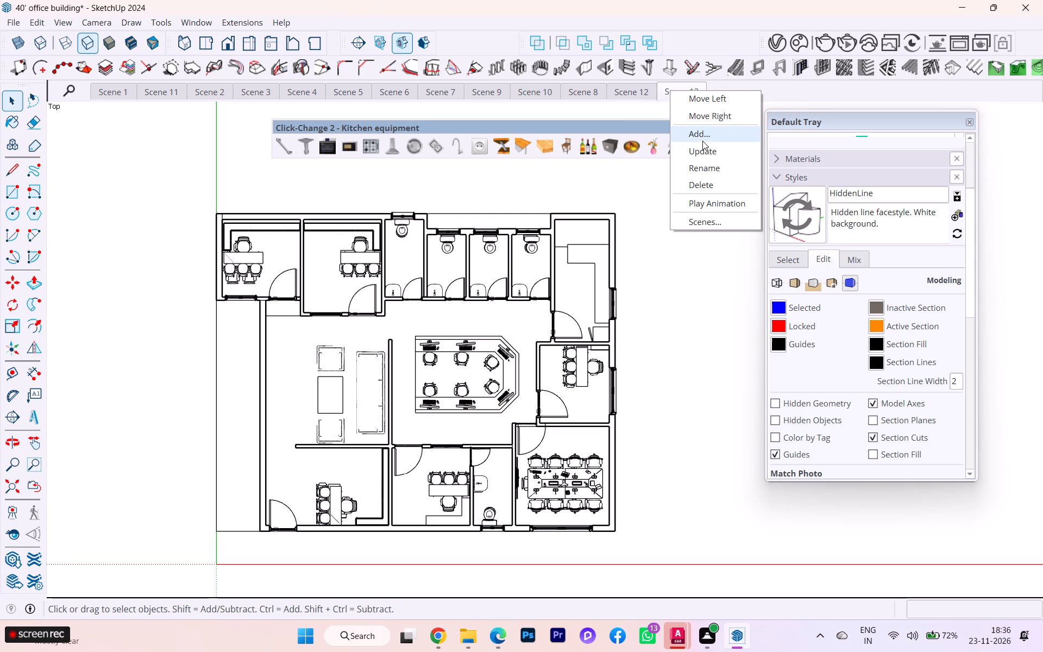
left_click(701, 165)
key("BackSpace")
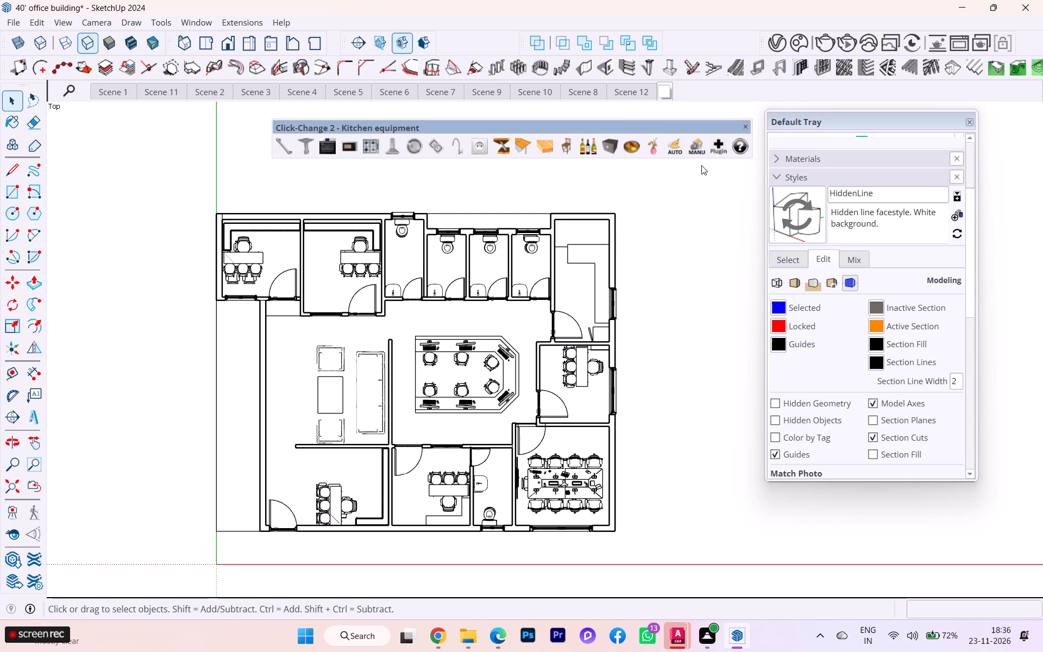
type("top")
key("space")
left_click(684, 187)
Add another scene of the current floor plan view after the top scene, resolving the style changes as part of its creation.
right_click(665, 95)
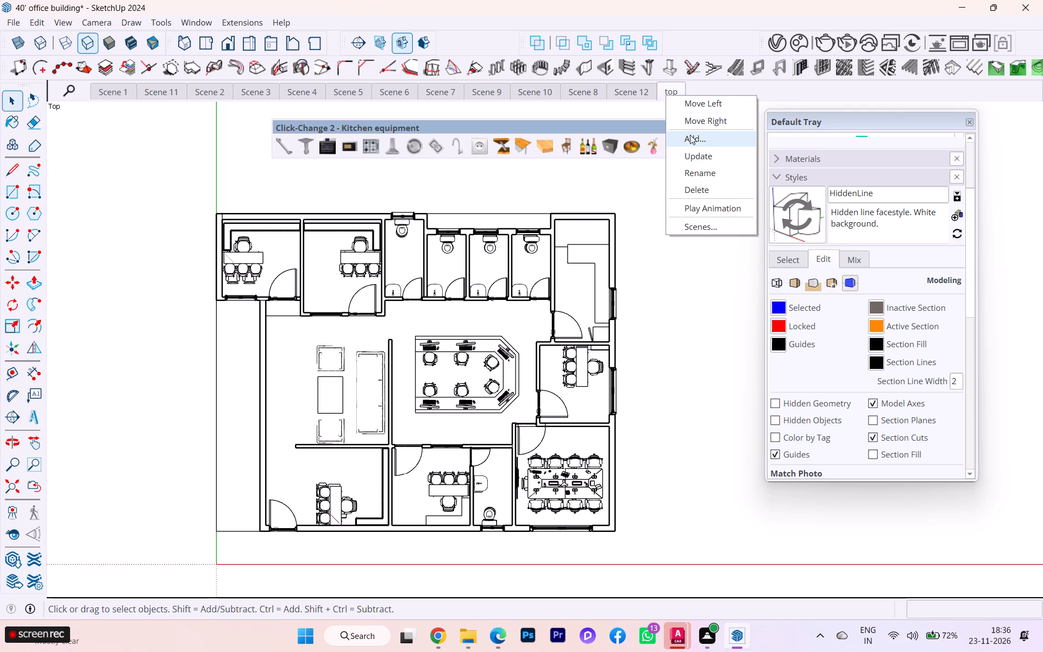
left_click(690, 135)
left_click(558, 368)
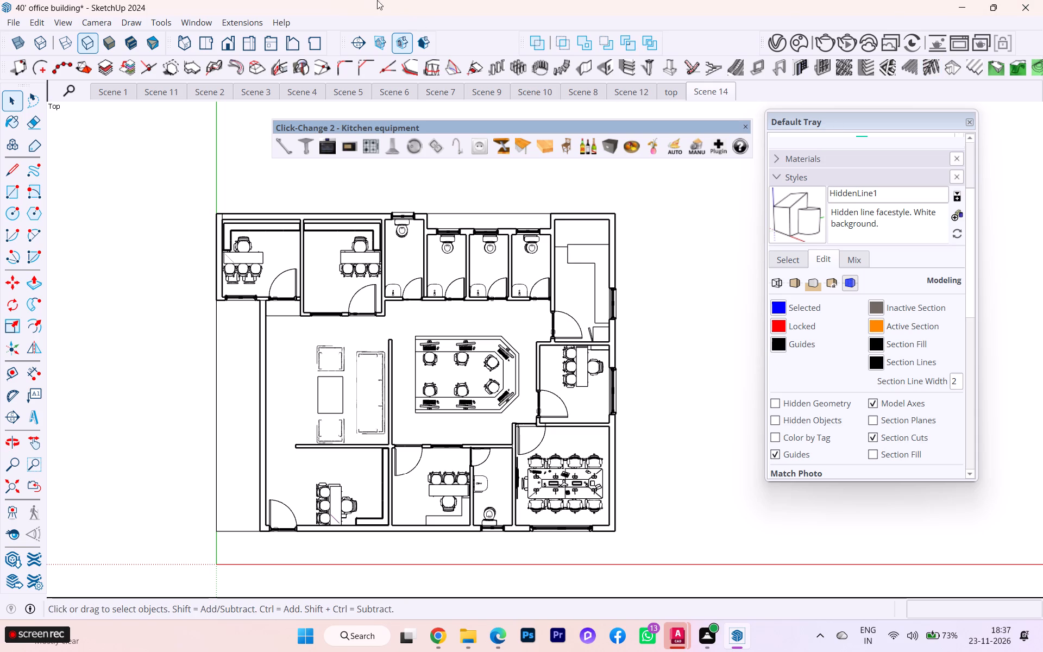
Save the office building model and send it to LayOut.
left_click(12, 18)
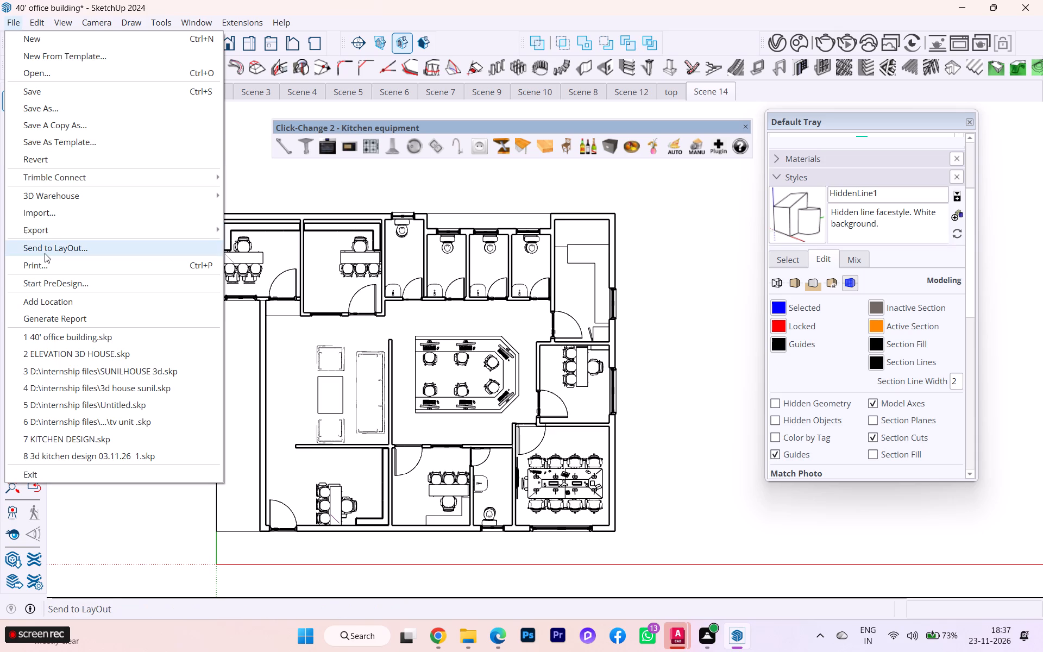
left_click(54, 248)
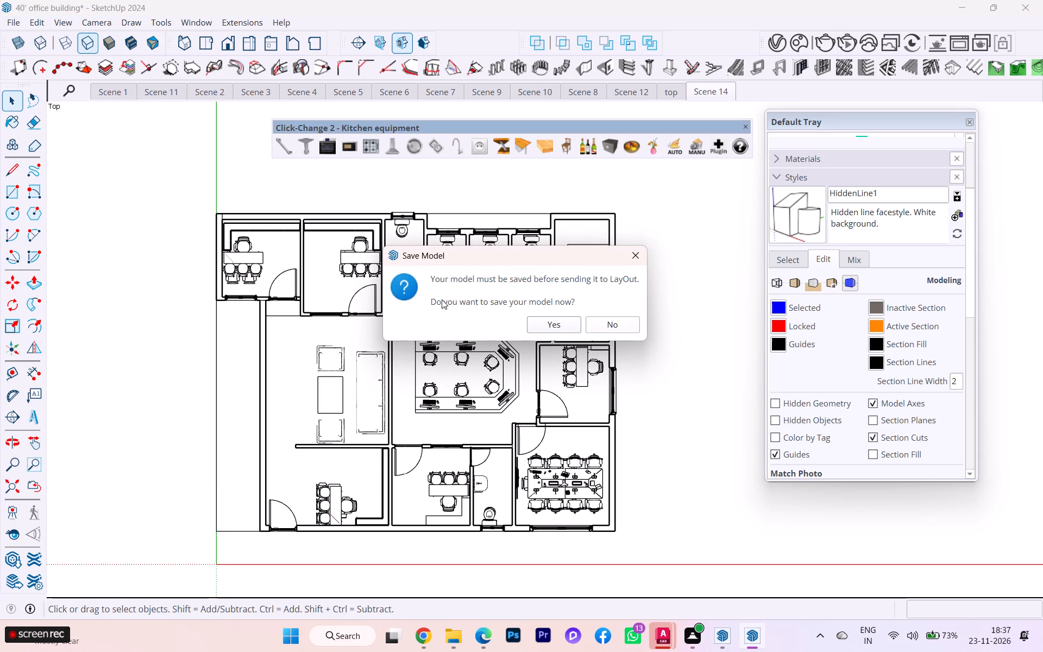
left_click(563, 327)
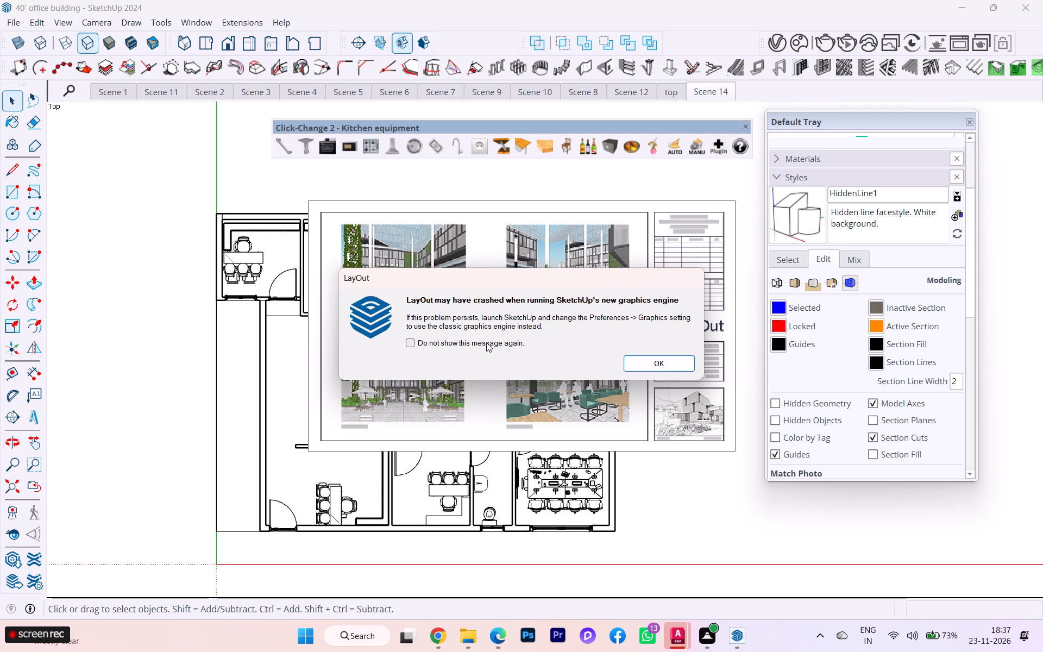
left_click(650, 362)
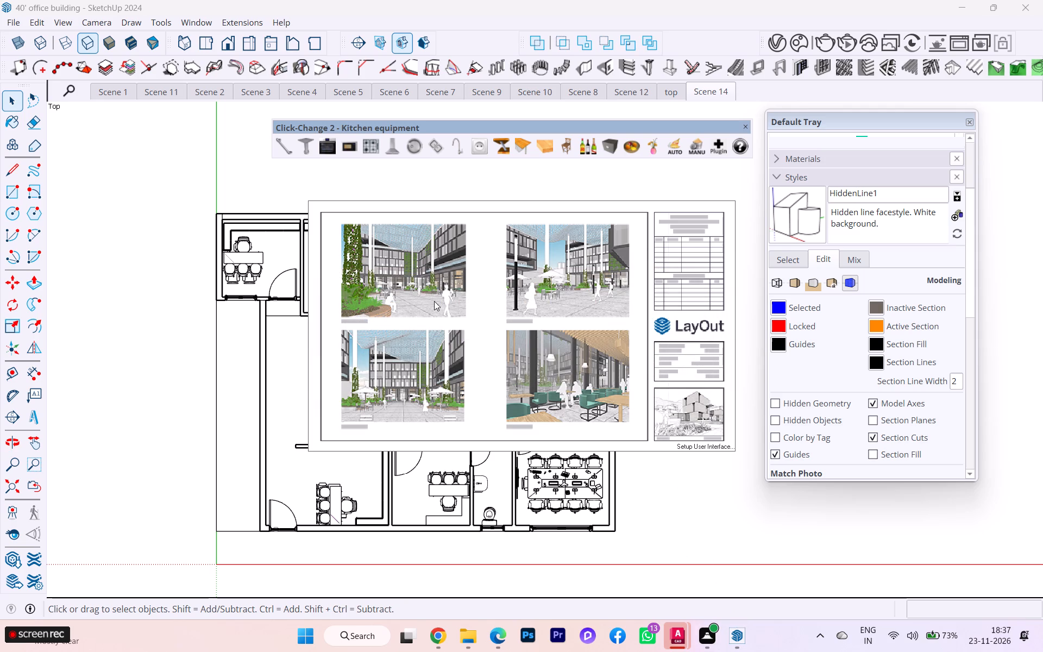
left_click(458, 324)
left_click(499, 341)
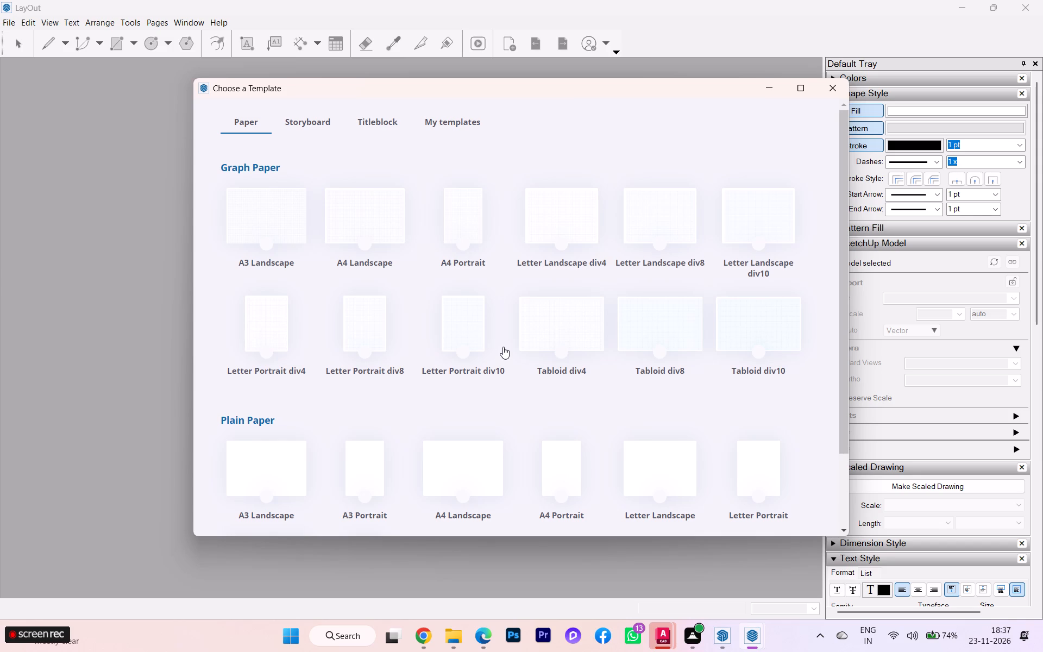
Create the LayOut document from the Rounded A3 Landscape titleblock template.
left_click(381, 122)
scroll(414, 268, "down", 4)
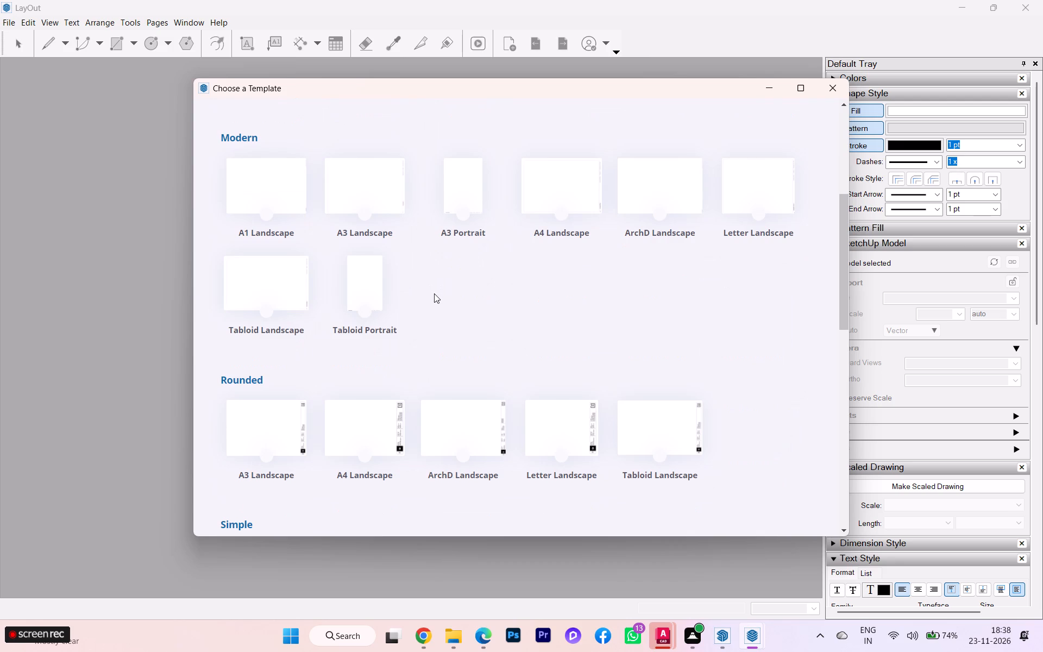
scroll(427, 314, "down", 2)
left_click(235, 274)
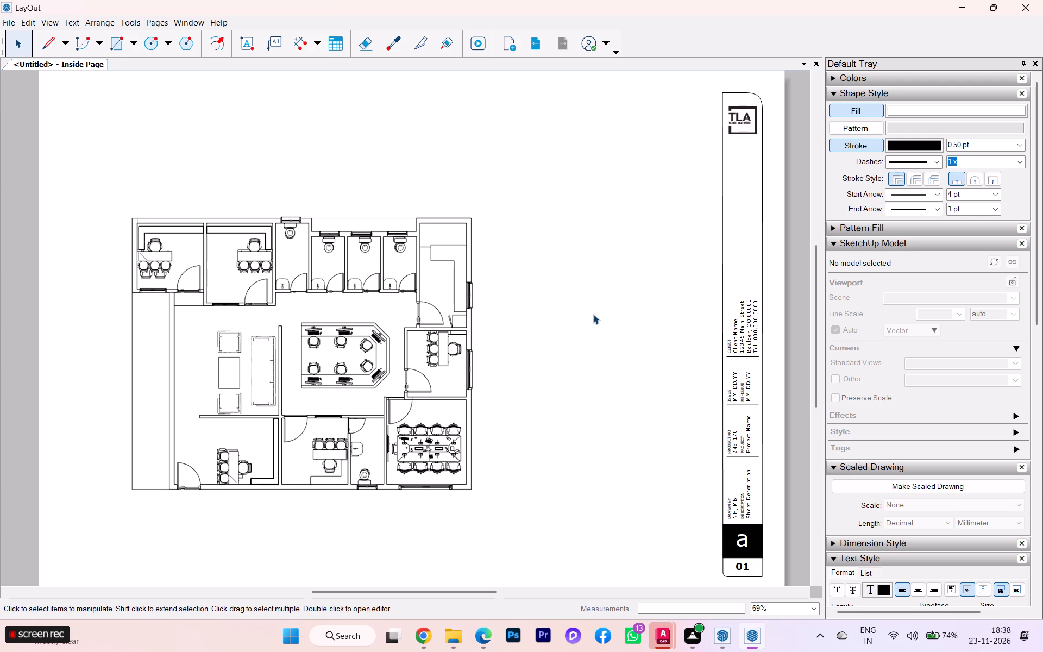
Select the floor plan viewport on the sheet and turn on Preserve Scale.
scroll(447, 335, "down", 2)
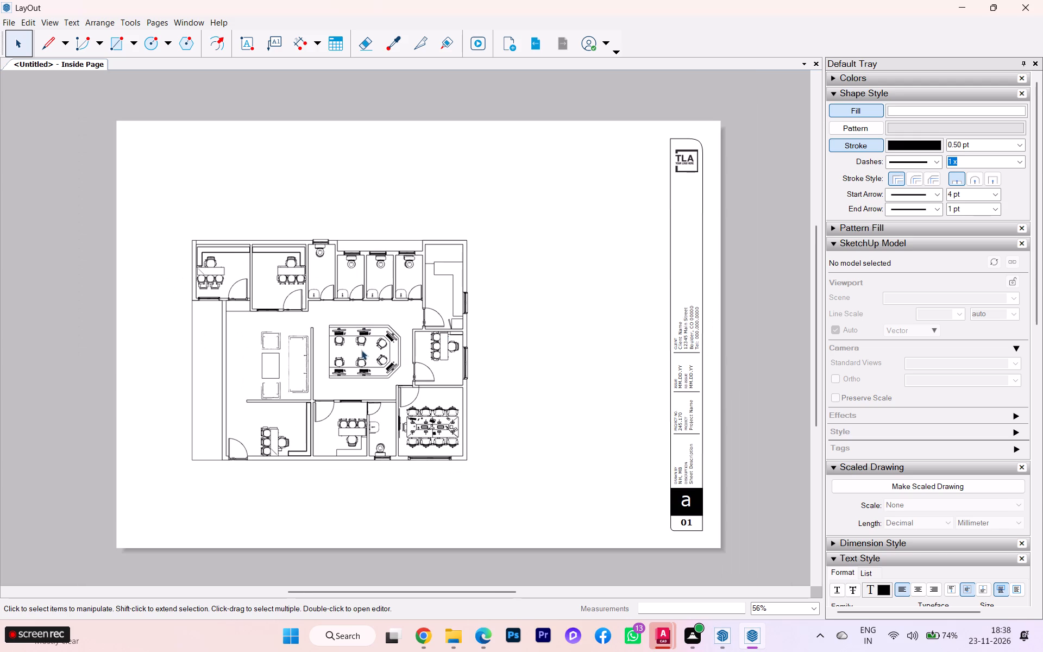
left_click(361, 349)
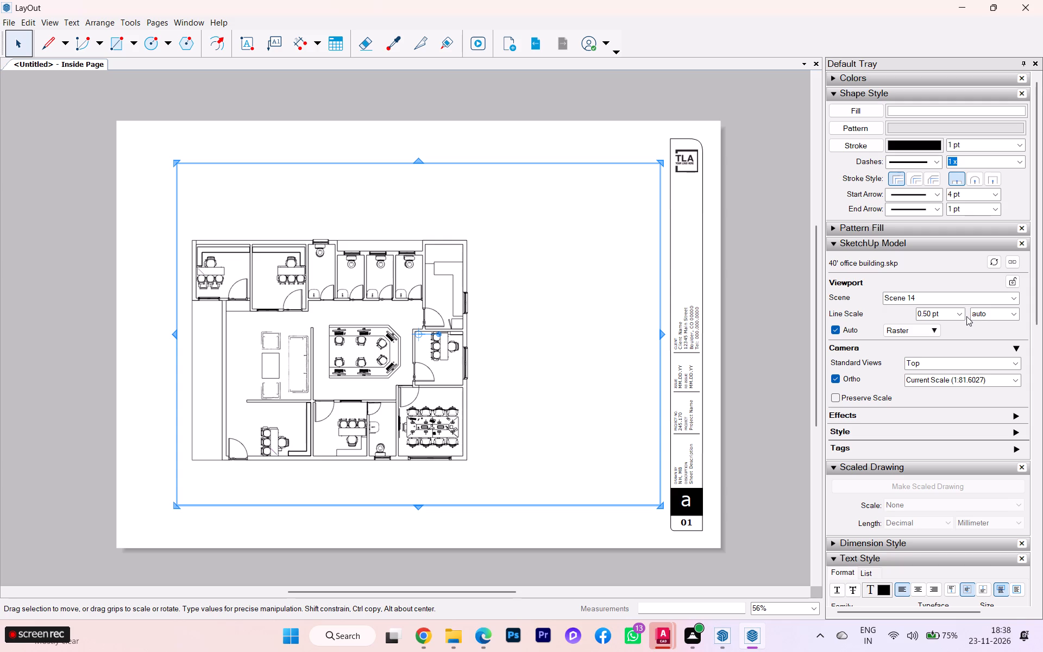
left_click(847, 399)
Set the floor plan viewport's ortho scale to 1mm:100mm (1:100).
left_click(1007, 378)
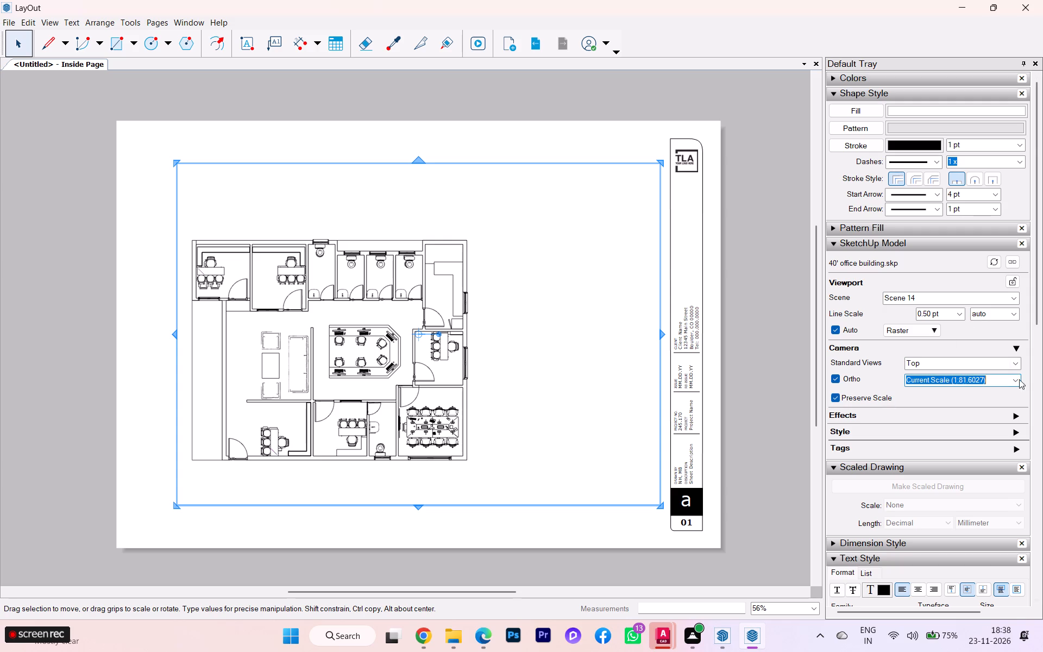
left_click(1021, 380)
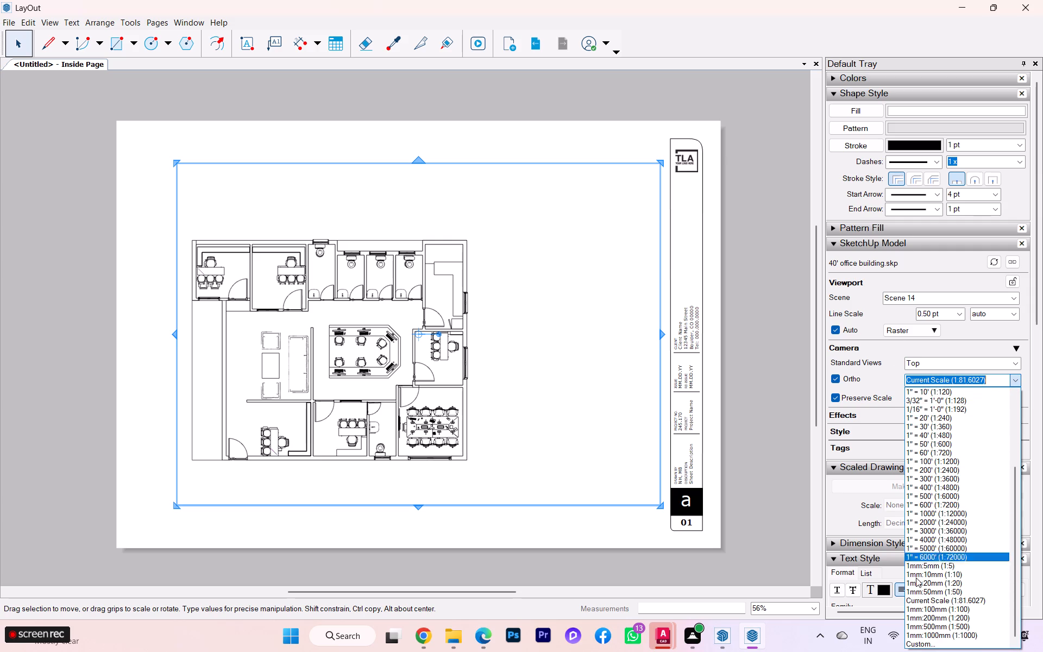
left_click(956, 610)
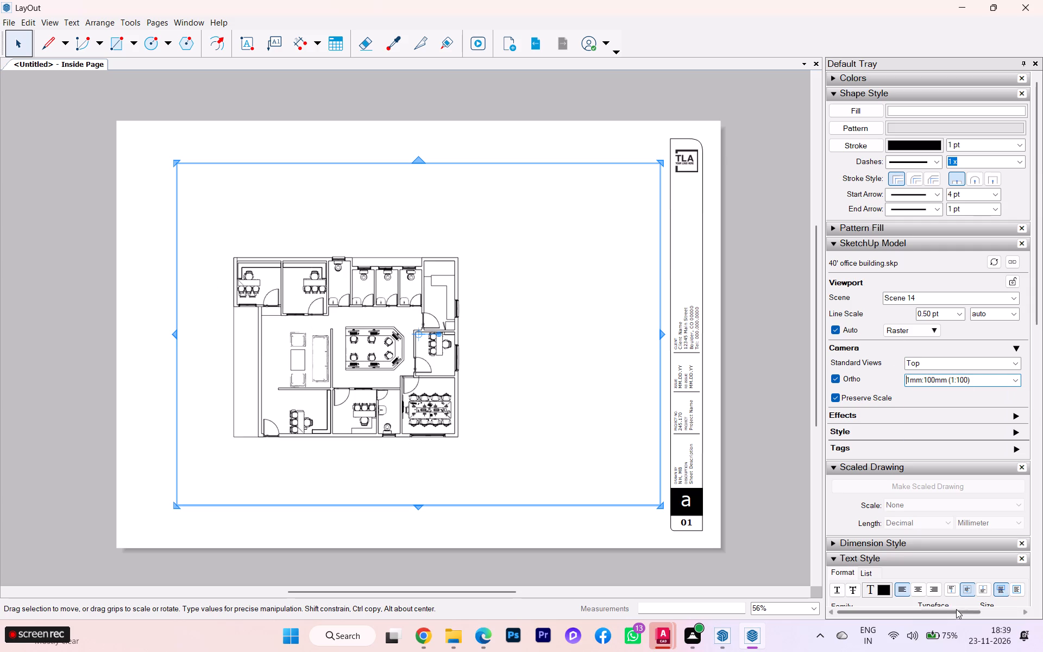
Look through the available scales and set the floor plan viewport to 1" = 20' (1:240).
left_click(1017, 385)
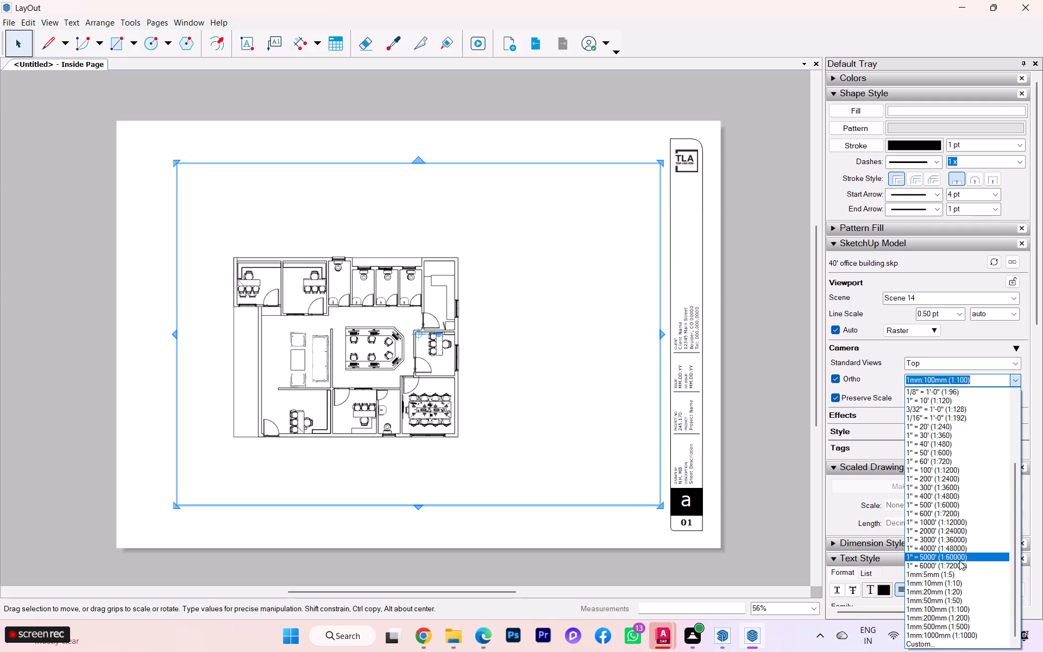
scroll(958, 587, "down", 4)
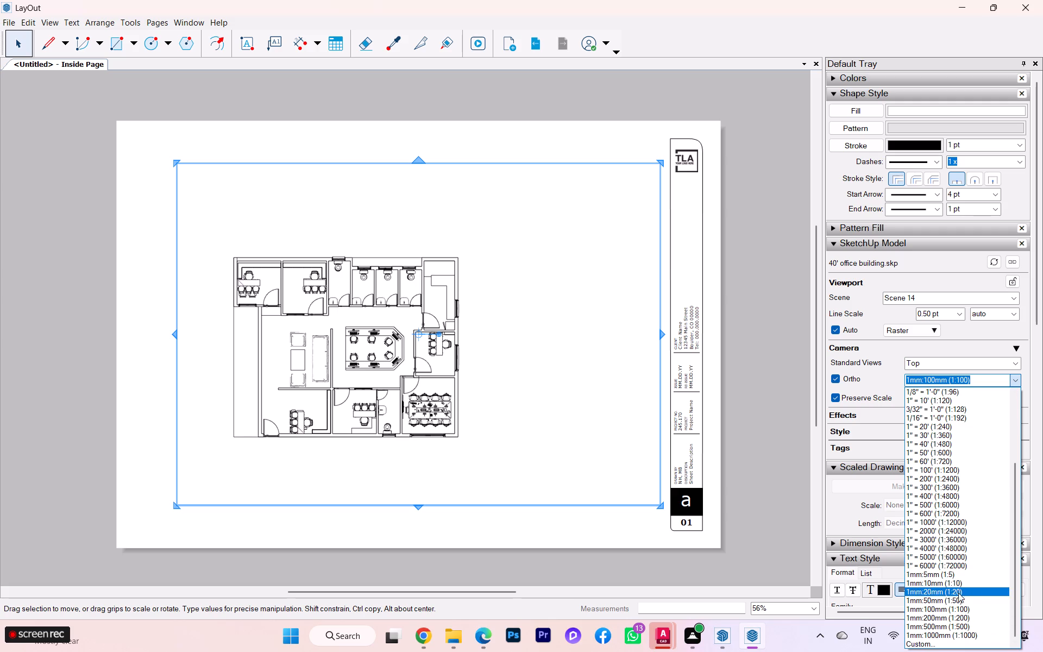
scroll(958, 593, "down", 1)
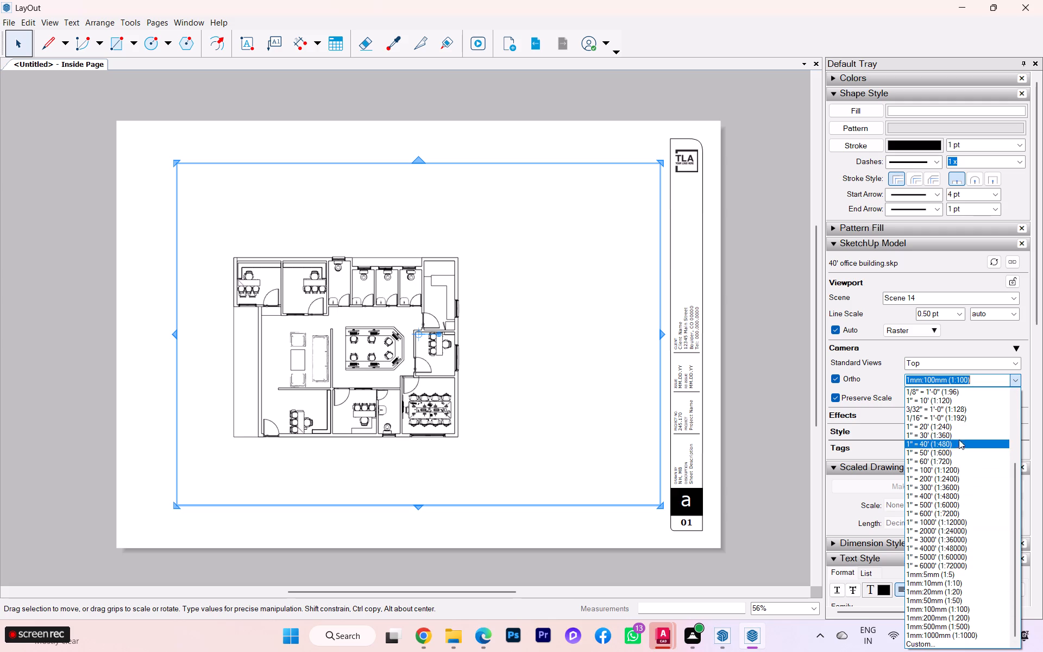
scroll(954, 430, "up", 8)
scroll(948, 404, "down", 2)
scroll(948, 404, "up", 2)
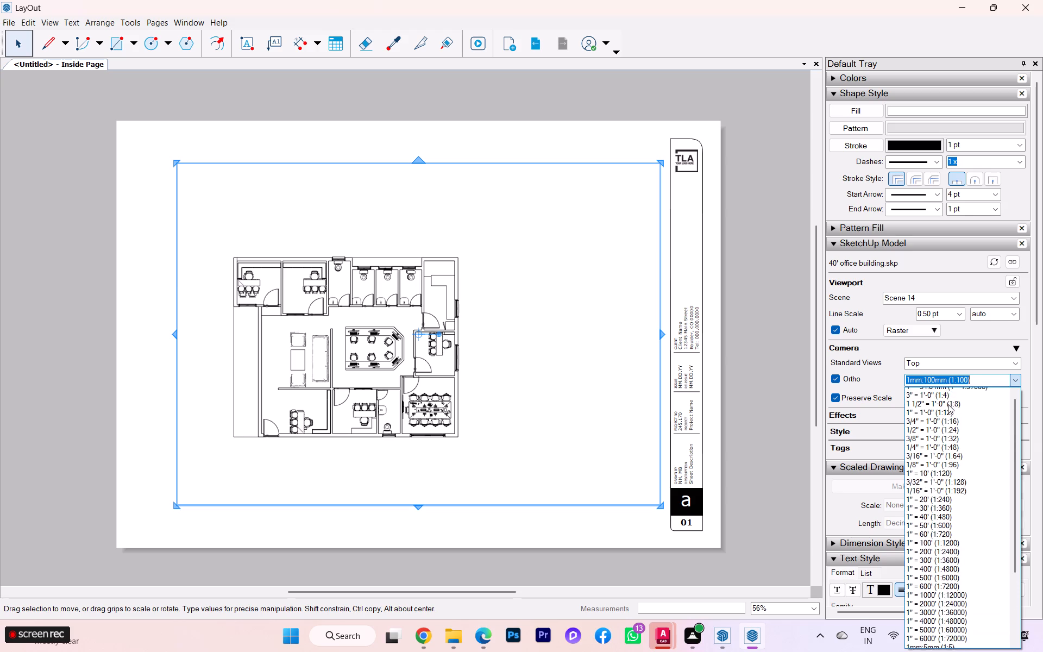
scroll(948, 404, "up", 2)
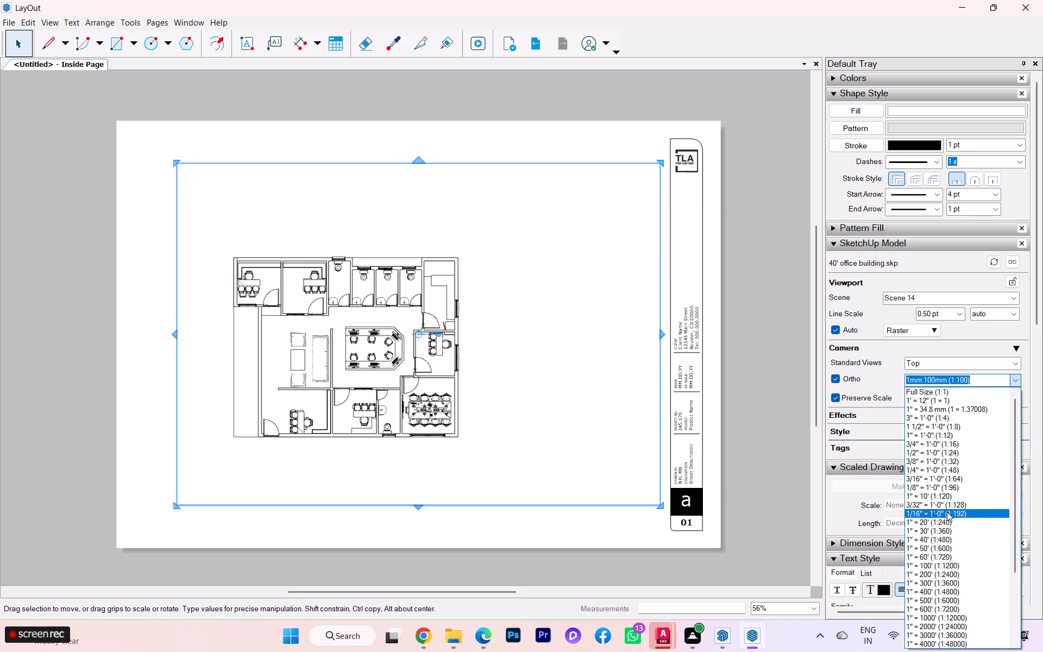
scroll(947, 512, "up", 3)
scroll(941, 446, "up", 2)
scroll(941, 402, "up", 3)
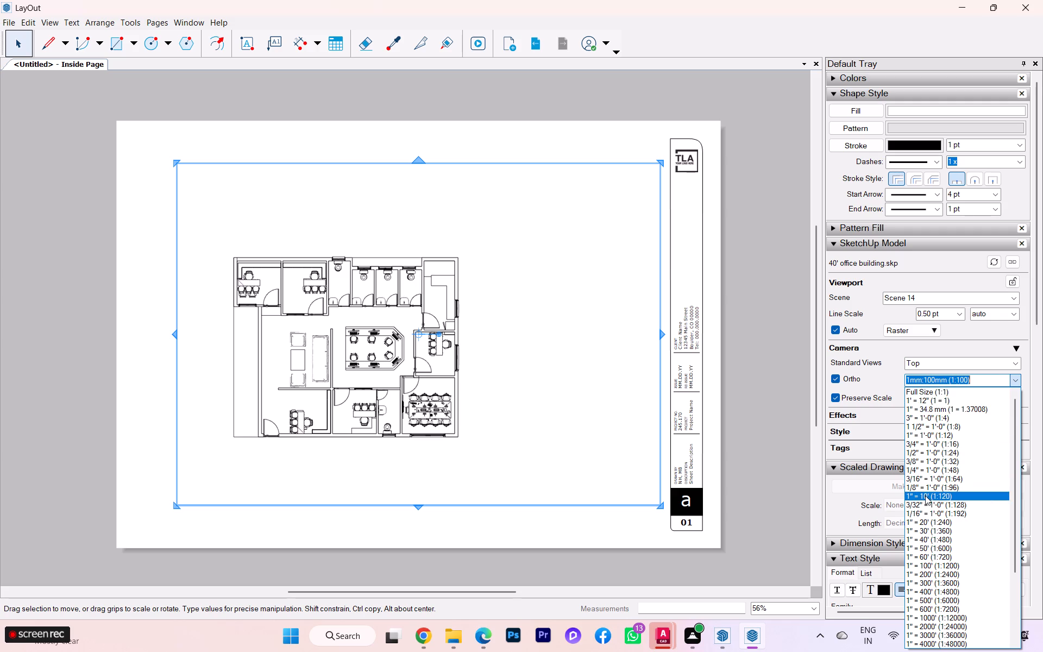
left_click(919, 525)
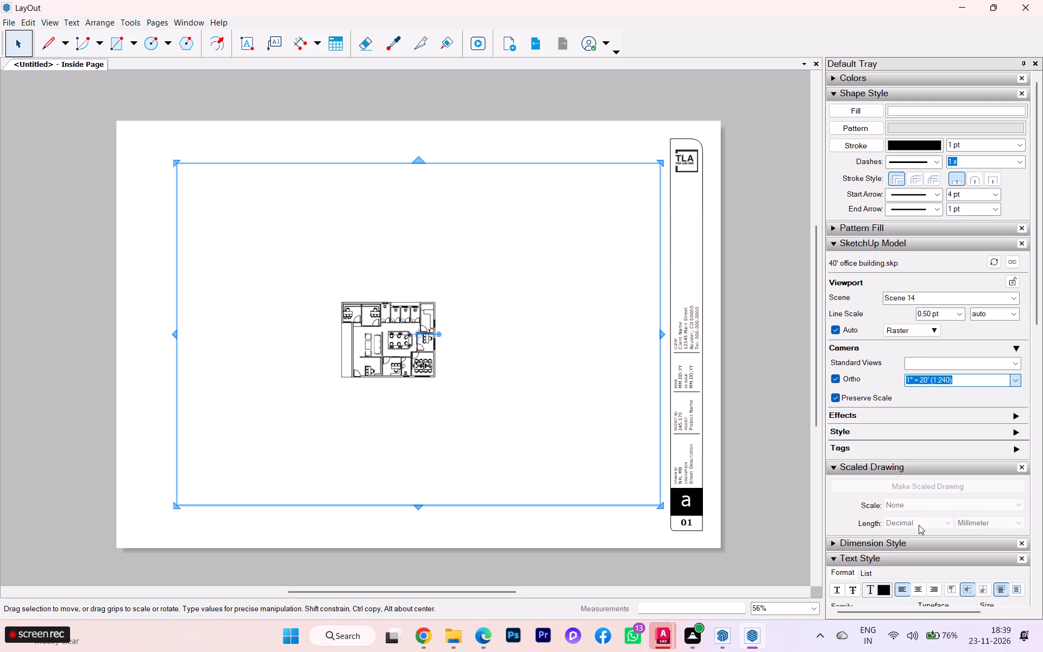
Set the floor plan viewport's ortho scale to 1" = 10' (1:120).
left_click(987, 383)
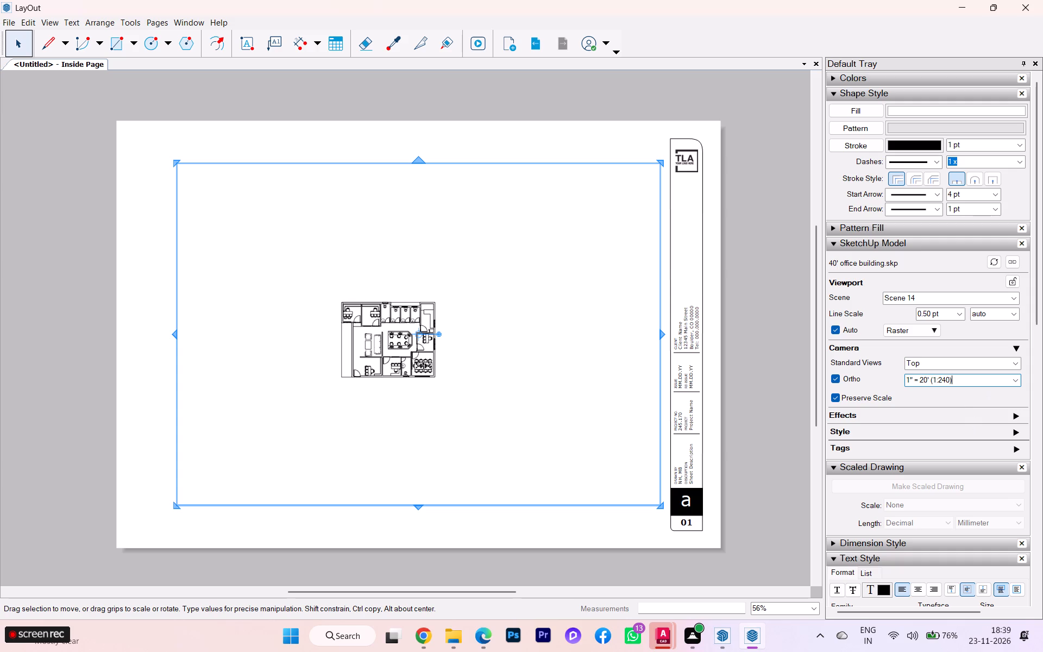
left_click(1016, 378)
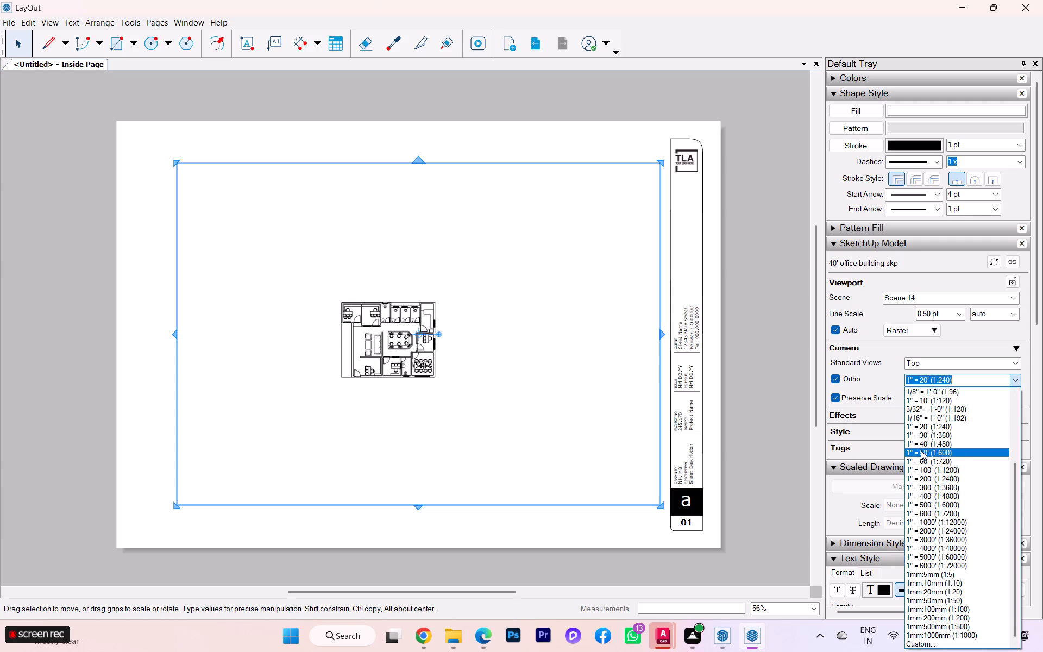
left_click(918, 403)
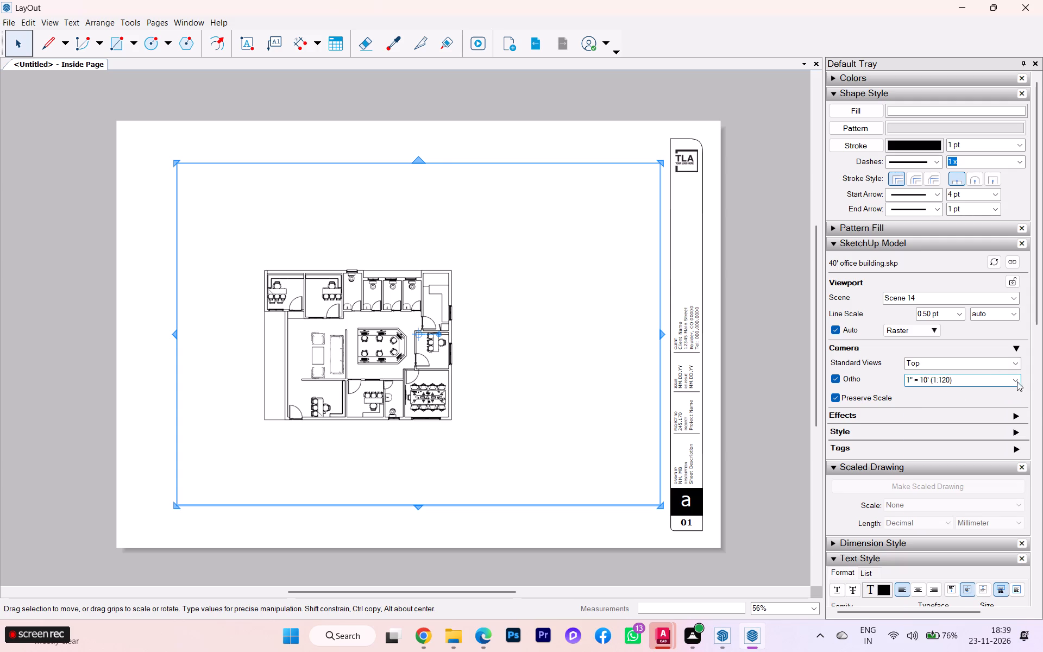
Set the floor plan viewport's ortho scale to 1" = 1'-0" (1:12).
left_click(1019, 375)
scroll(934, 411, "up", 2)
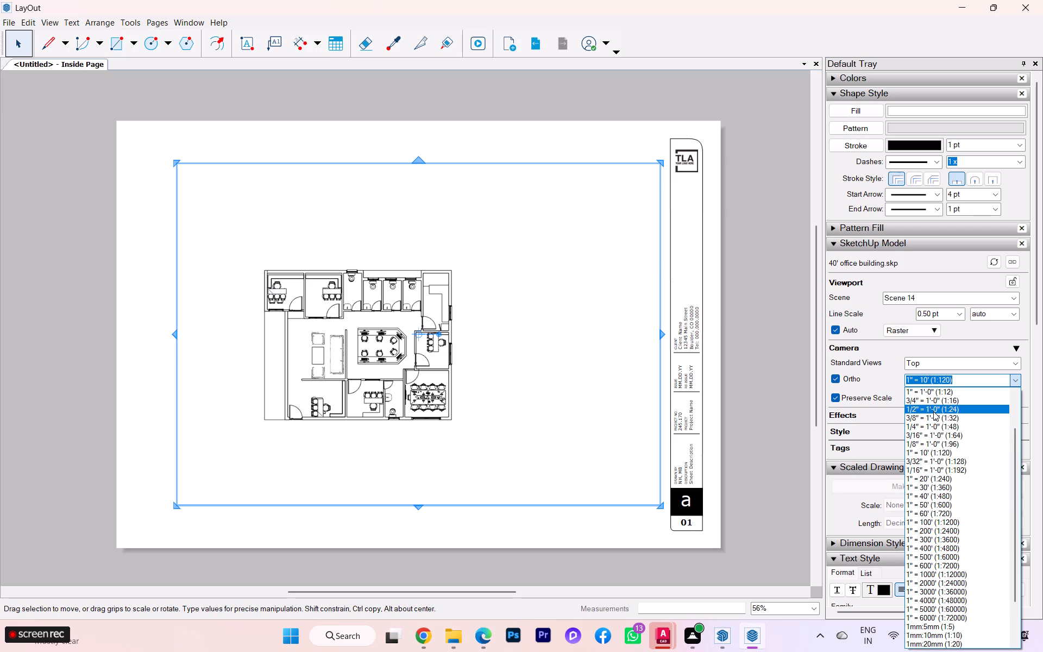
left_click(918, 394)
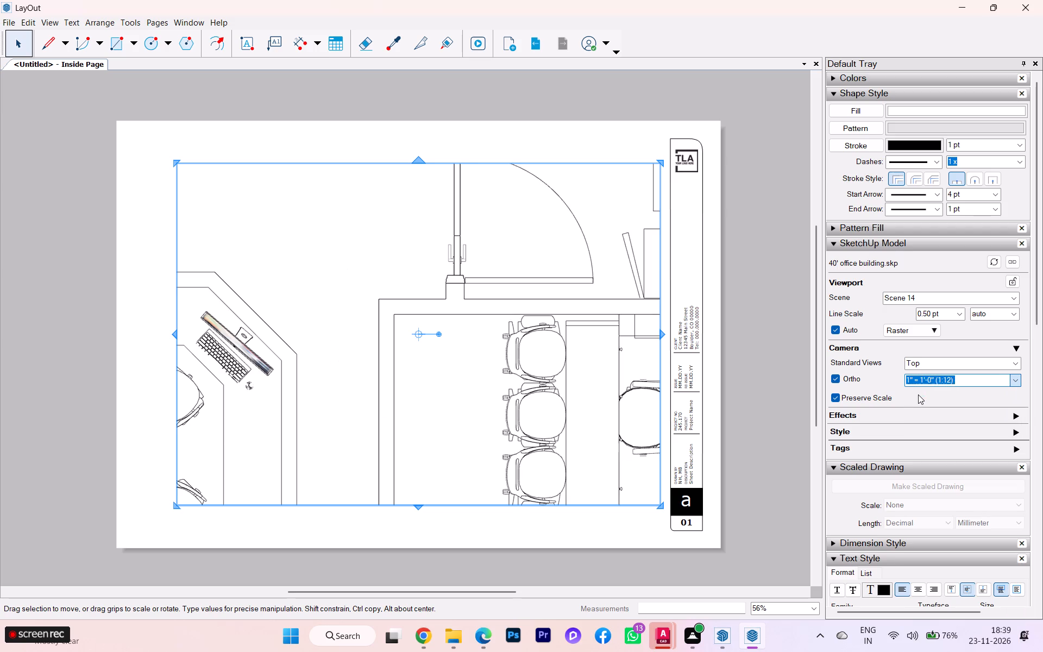
Set the floor plan viewport's ortho scale to 1' = 12", full size (1:1).
left_click(1008, 381)
left_click(1008, 381)
left_click(1012, 379)
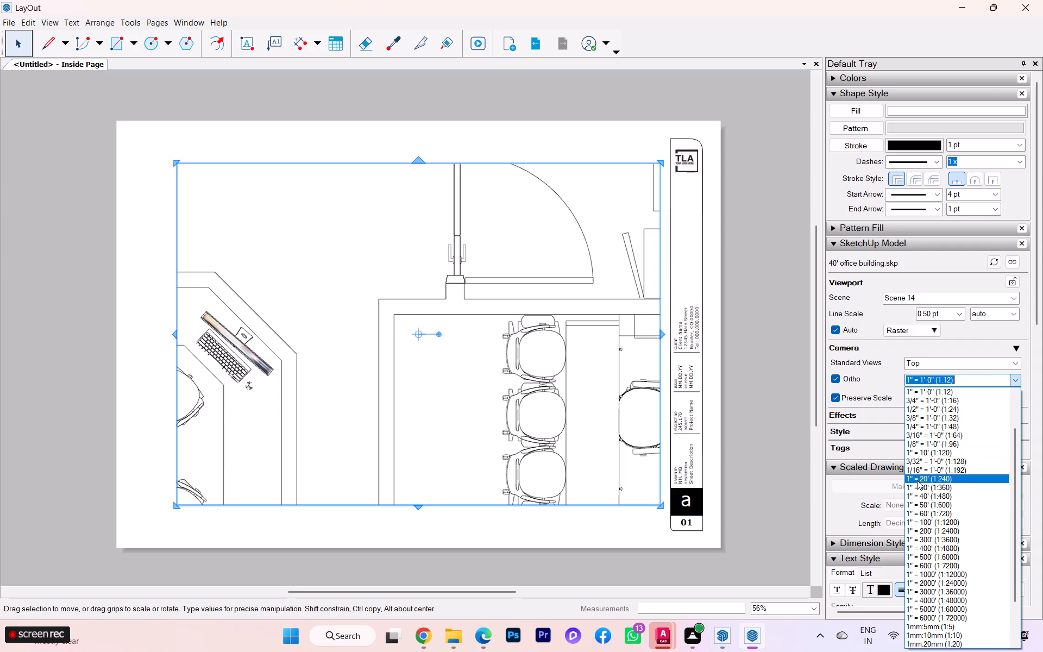
scroll(919, 439, "up", 1)
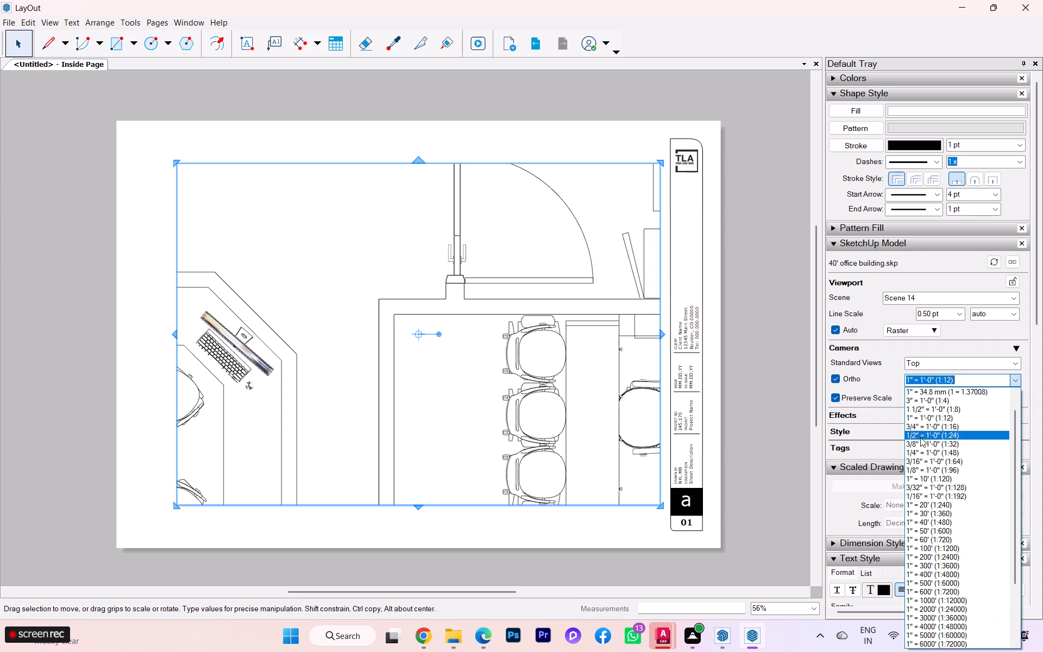
scroll(921, 410, "up", 1)
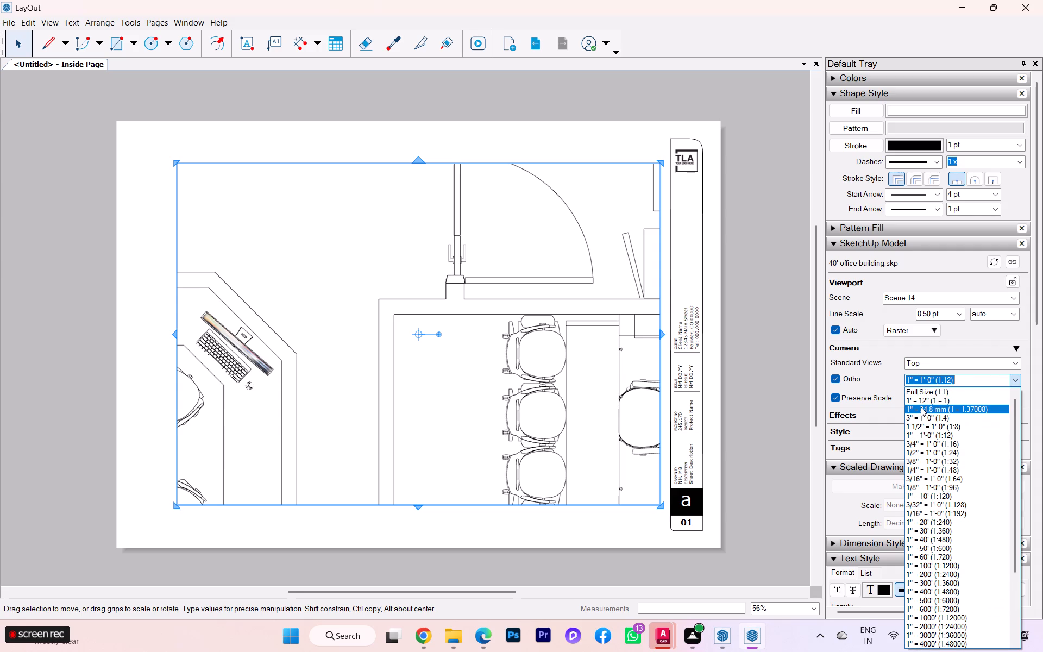
left_click(920, 403)
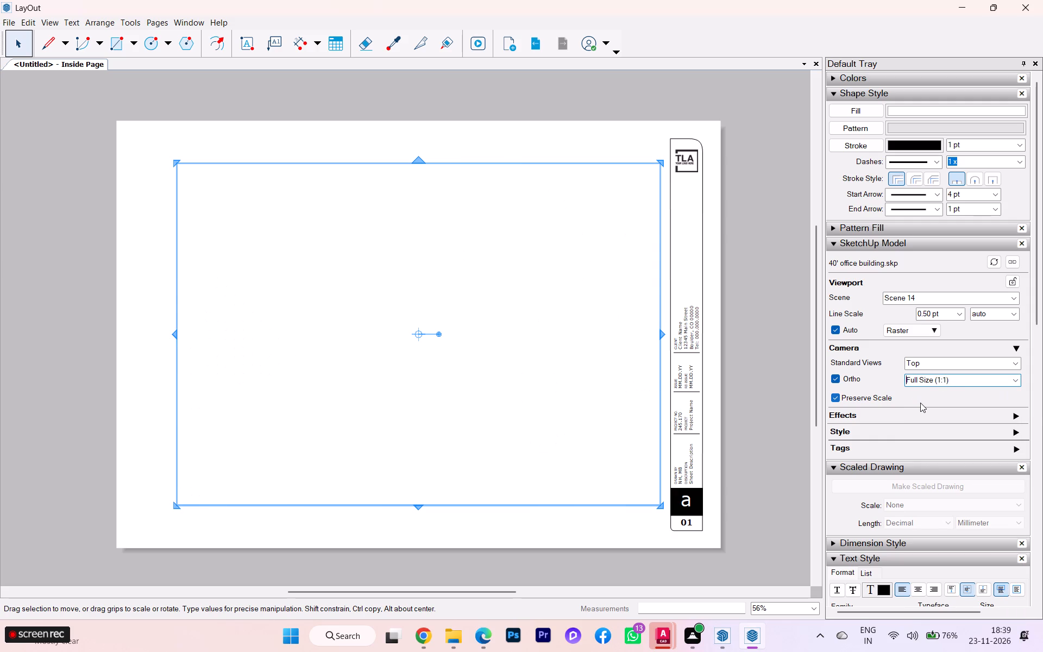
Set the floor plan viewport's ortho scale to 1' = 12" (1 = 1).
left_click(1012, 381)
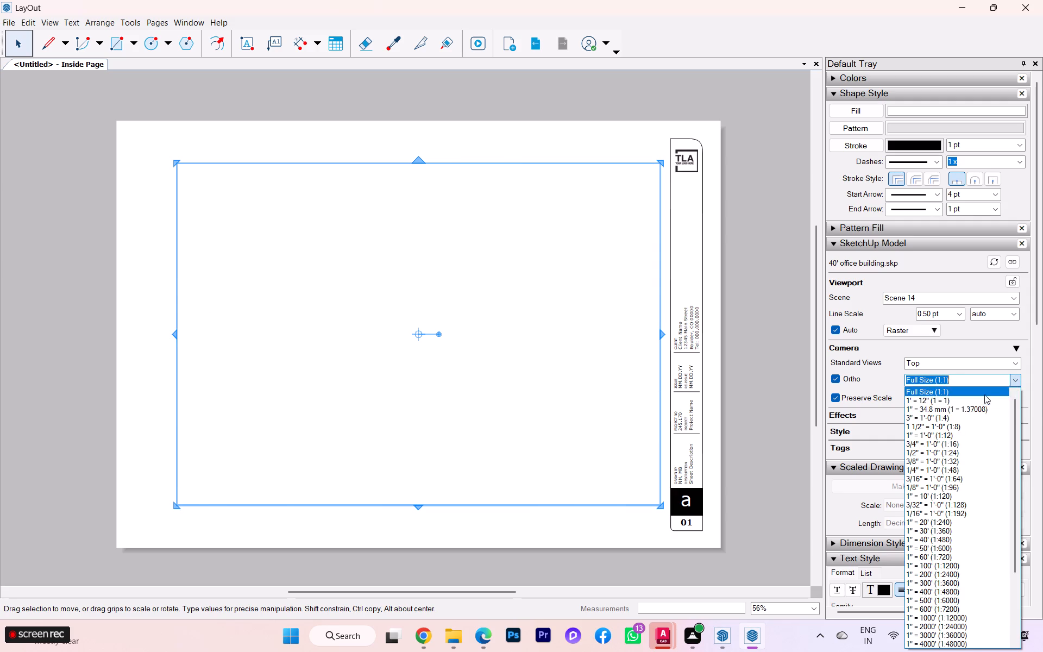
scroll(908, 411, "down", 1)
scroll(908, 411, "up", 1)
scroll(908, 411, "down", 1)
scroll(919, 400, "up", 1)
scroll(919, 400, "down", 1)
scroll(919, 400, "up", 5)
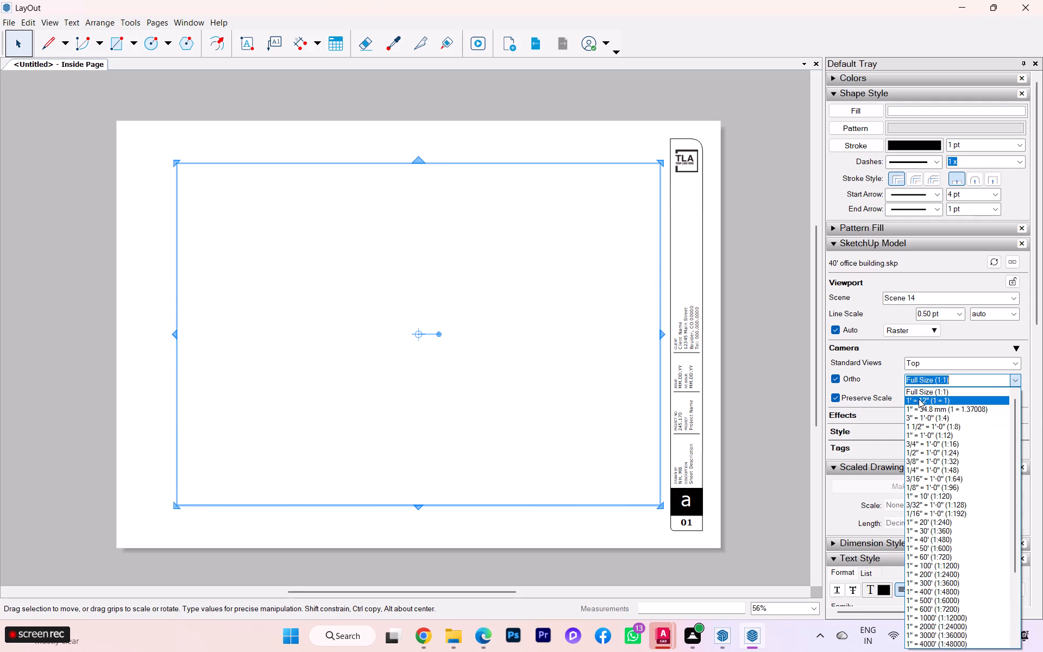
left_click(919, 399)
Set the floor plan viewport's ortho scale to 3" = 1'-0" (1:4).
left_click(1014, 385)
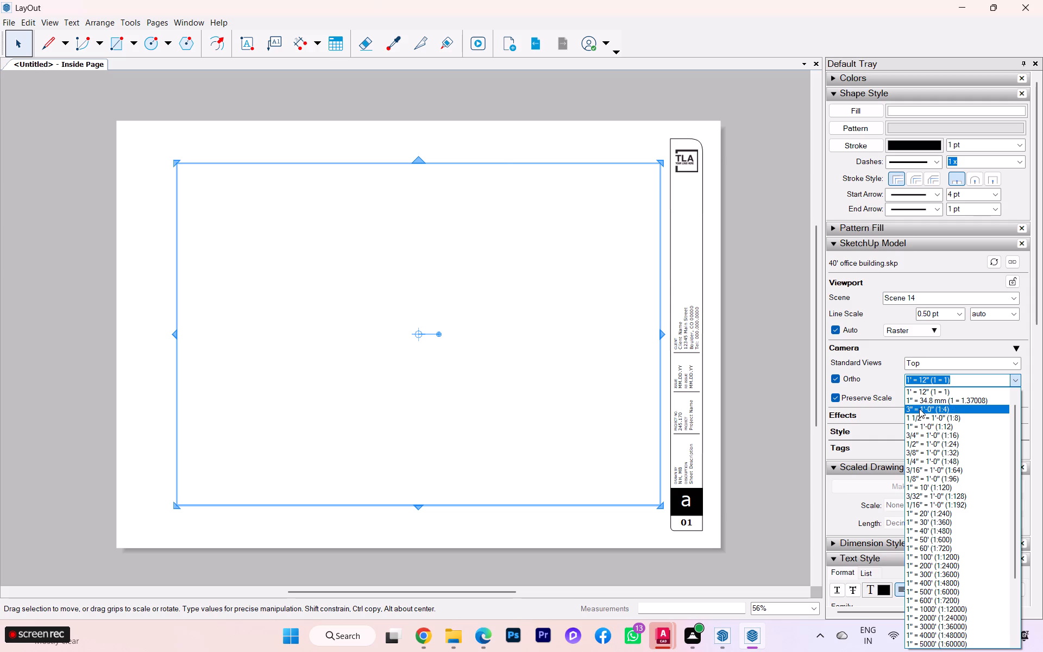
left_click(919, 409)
Set the floor plan viewport's ortho scale to 3/16" = 1'-0" (1:64).
left_click(1014, 380)
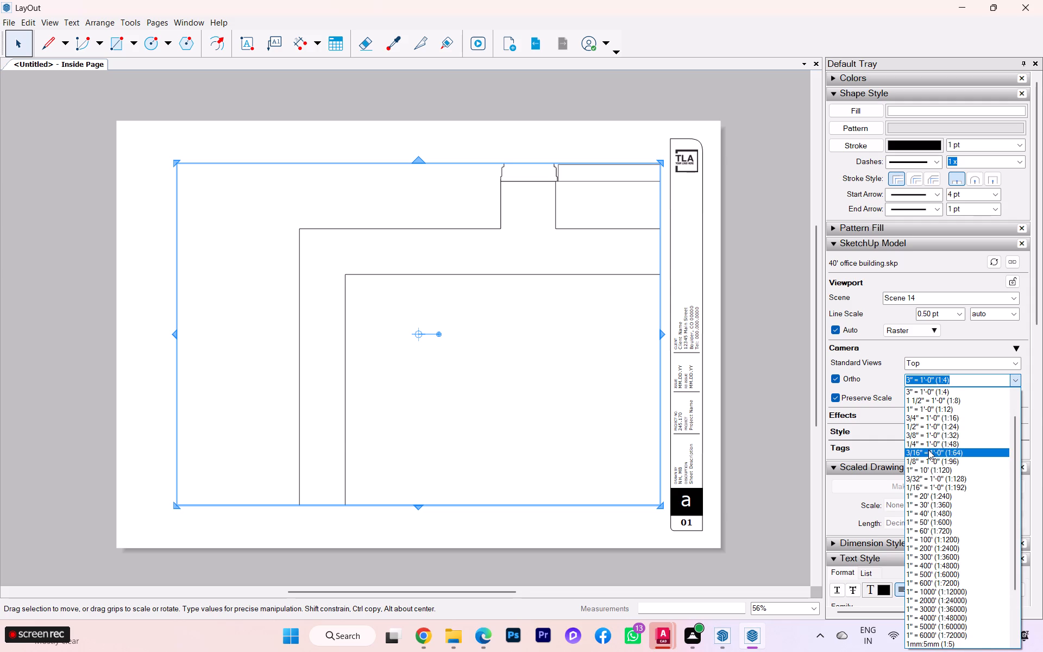
left_click(928, 450)
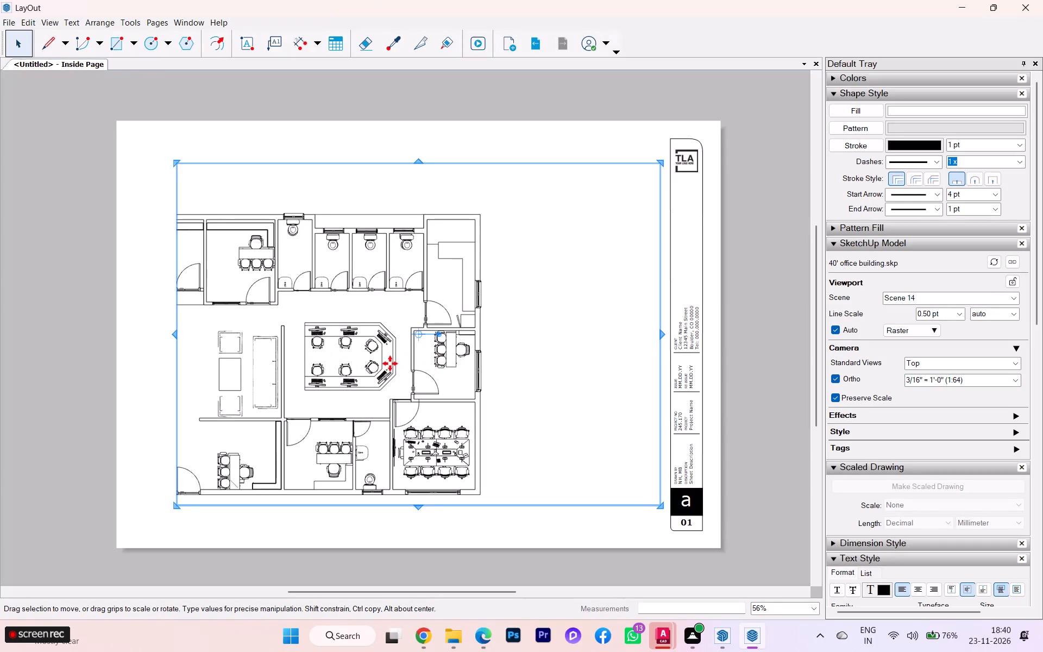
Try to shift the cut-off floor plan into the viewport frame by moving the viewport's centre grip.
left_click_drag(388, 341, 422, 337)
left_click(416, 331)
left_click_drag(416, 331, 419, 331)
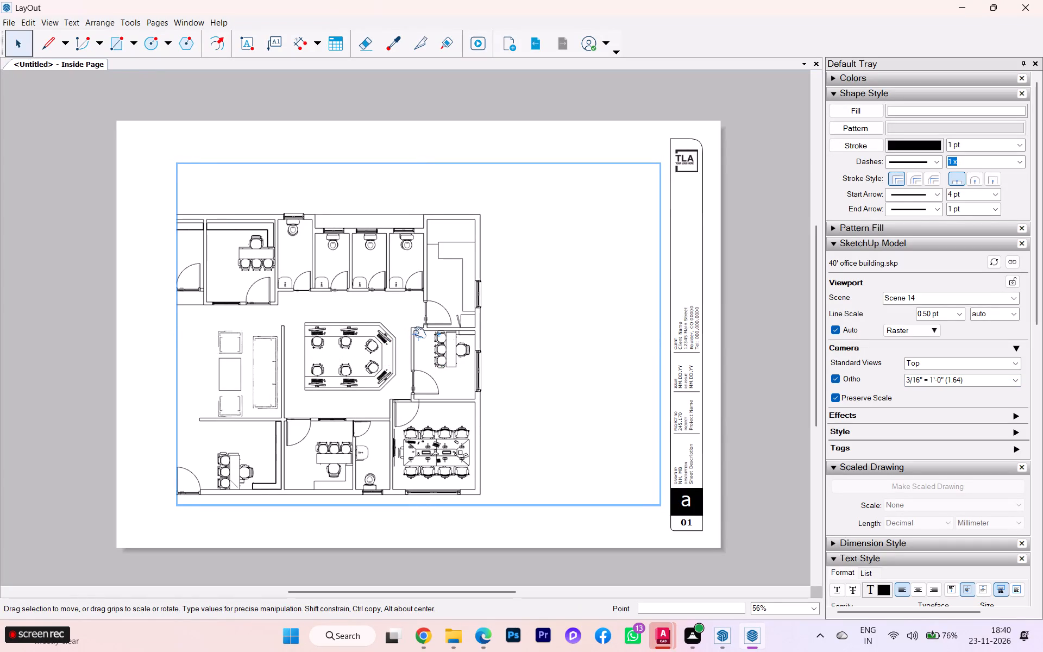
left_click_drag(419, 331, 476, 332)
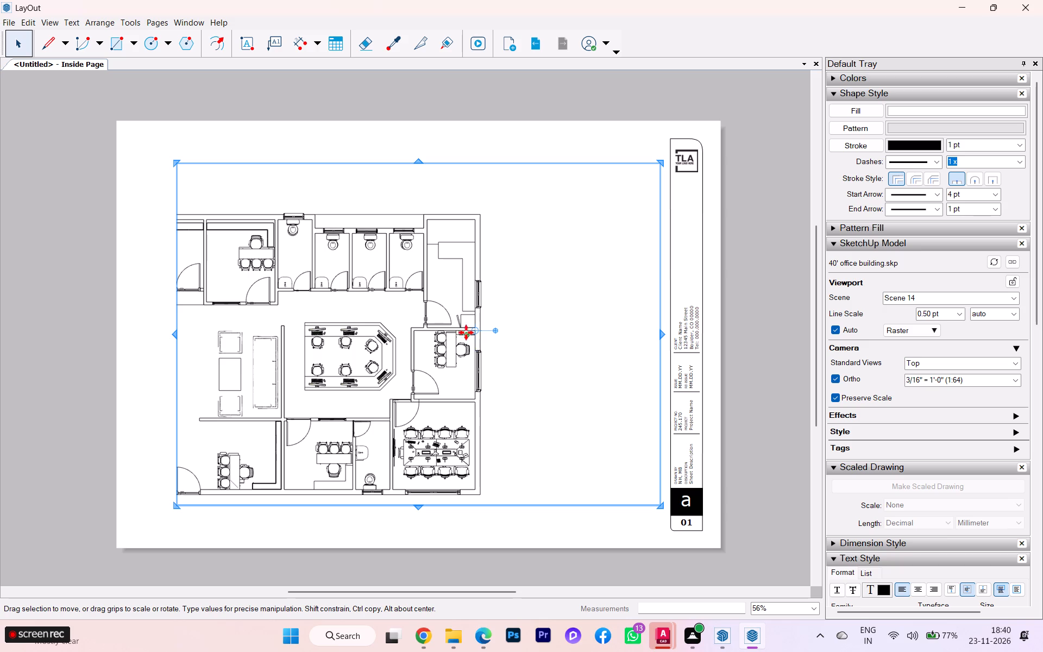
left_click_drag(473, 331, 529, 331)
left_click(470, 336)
Open the viewport's model view for editing, centre the whole floor plan within the frame and enlarge it to fill the height.
double_click(525, 335)
left_click_drag(456, 338, 479, 335)
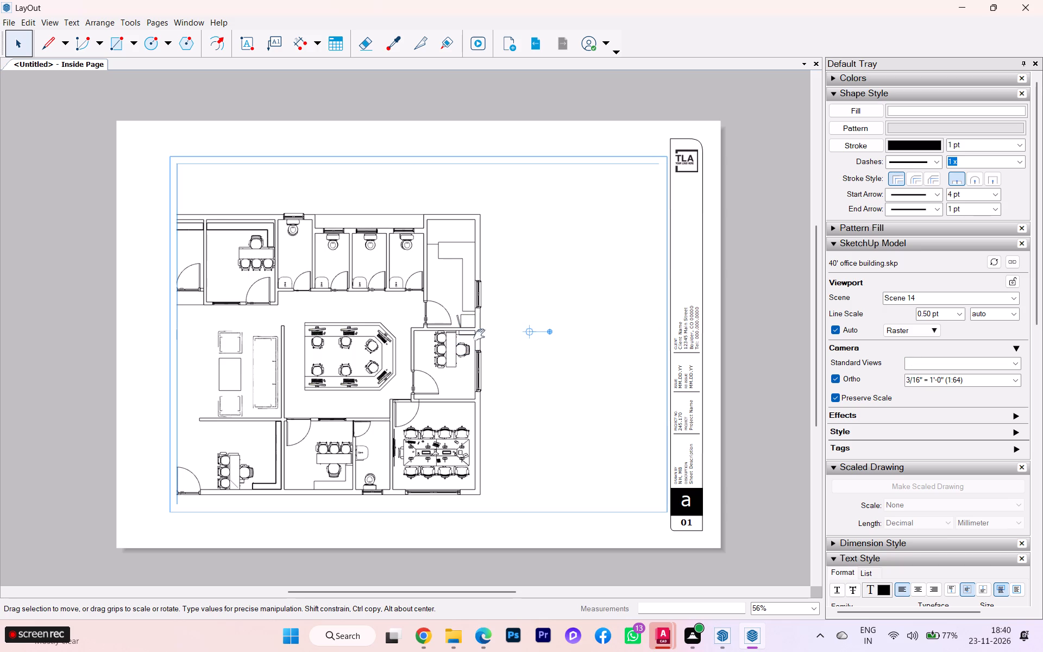
left_click_drag(479, 335, 513, 333)
left_click_drag(428, 336, 525, 324)
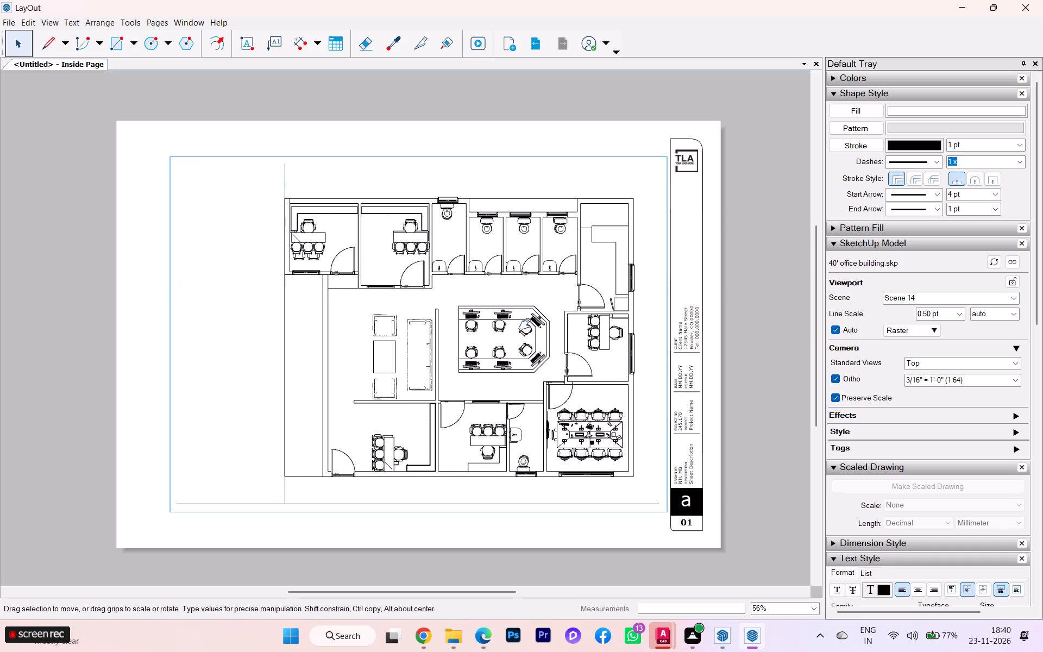
left_click_drag(525, 324, 488, 302)
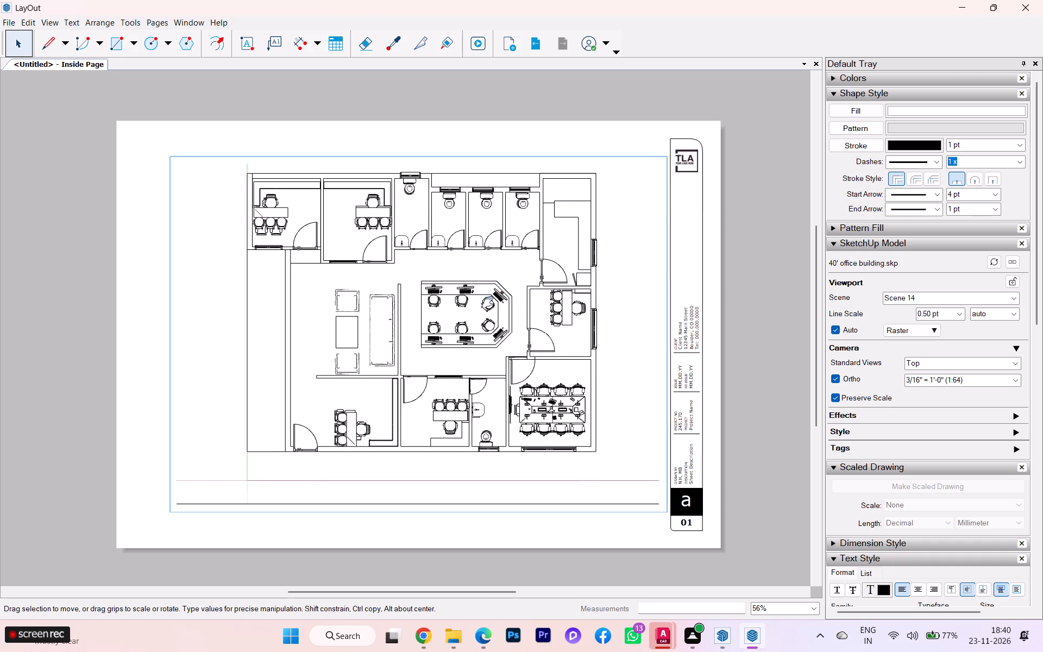
left_click_drag(488, 302, 485, 329)
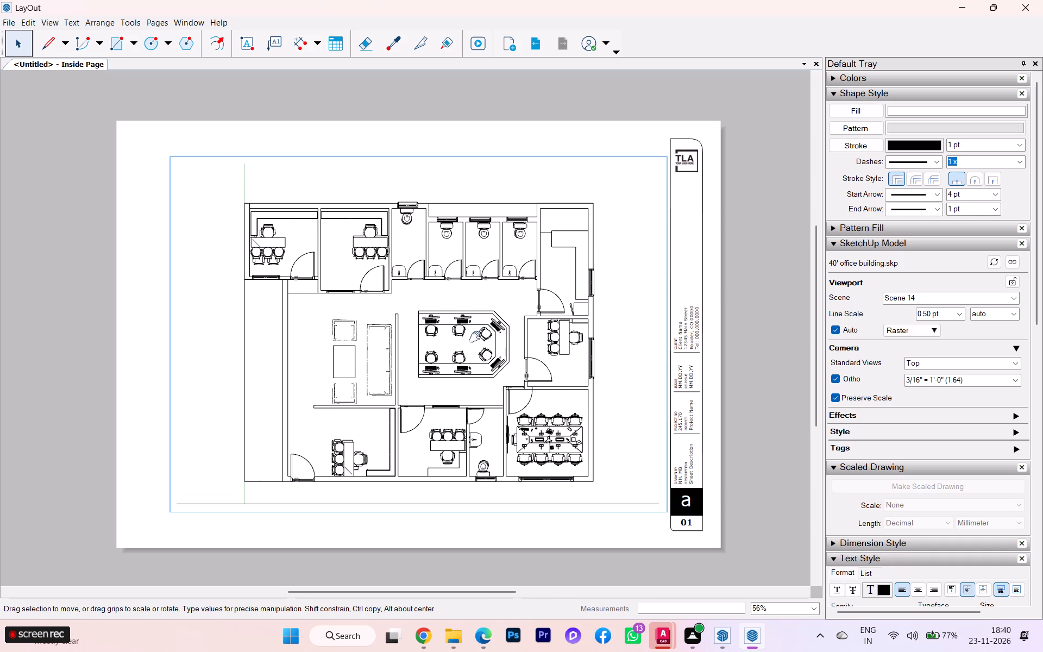
scroll(473, 338, "up", 1)
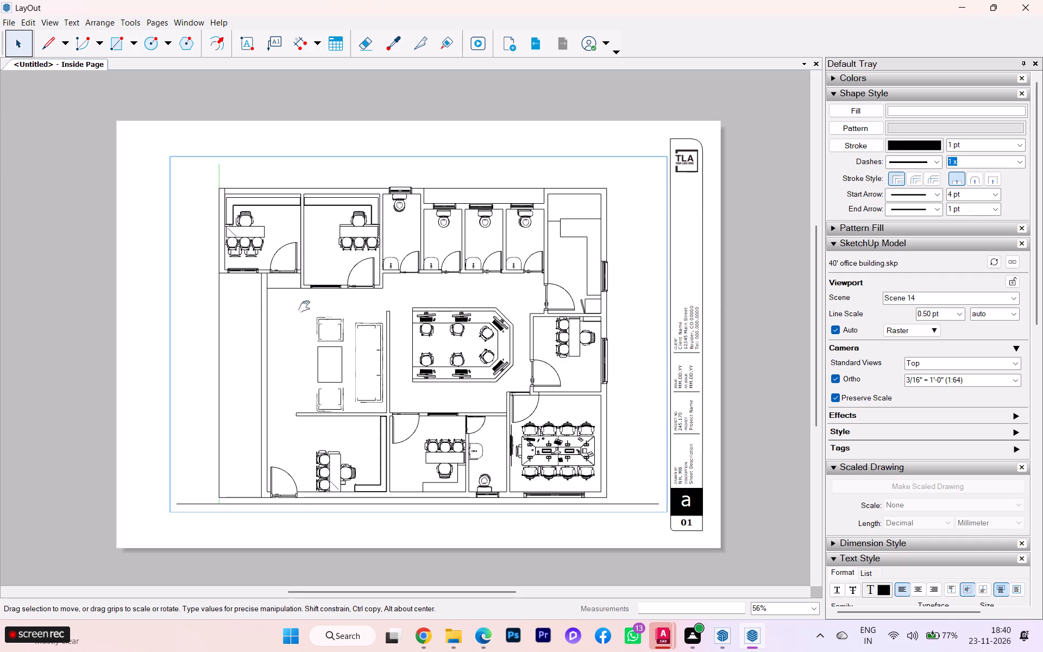
scroll(455, 410, "up", 1)
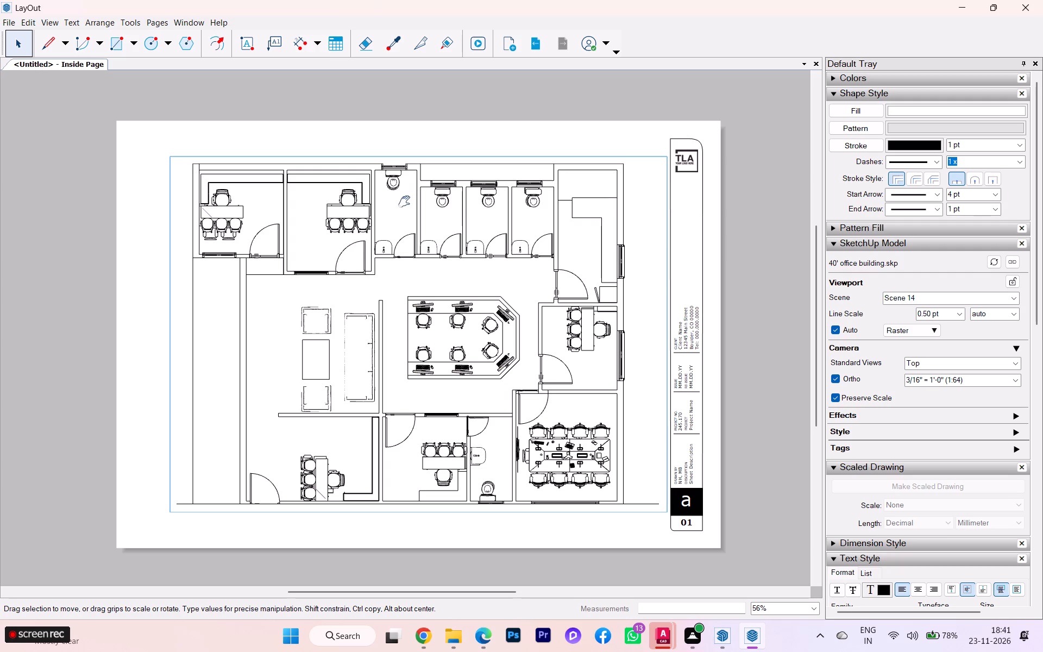
Expand the floor plan viewport's tag settings and look through the listed tags.
scroll(931, 465, "down", 4)
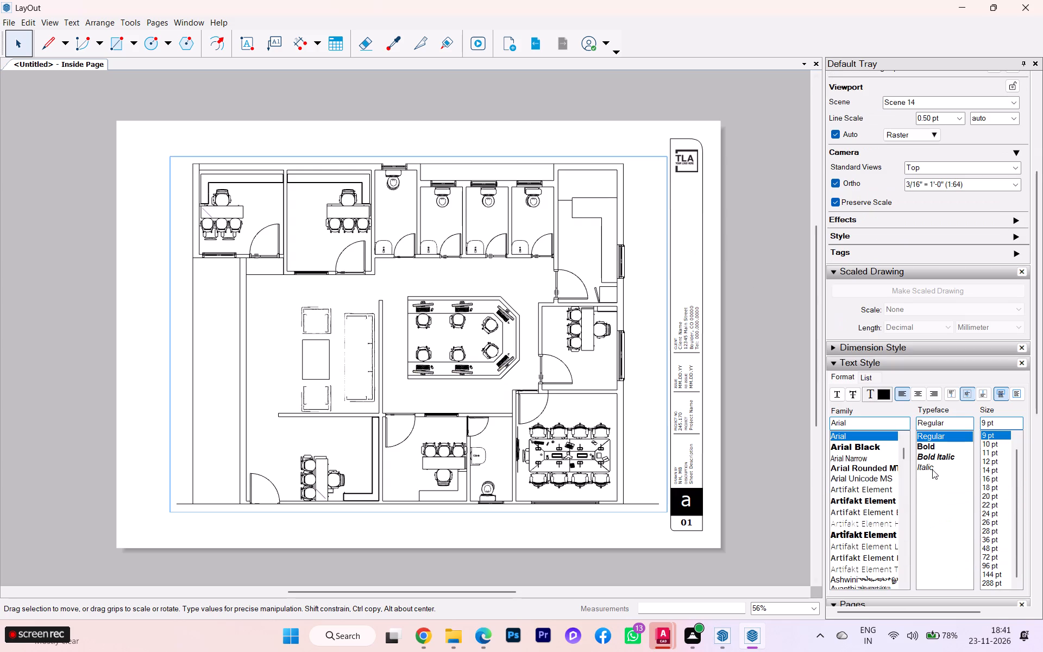
scroll(841, 269, "up", 2)
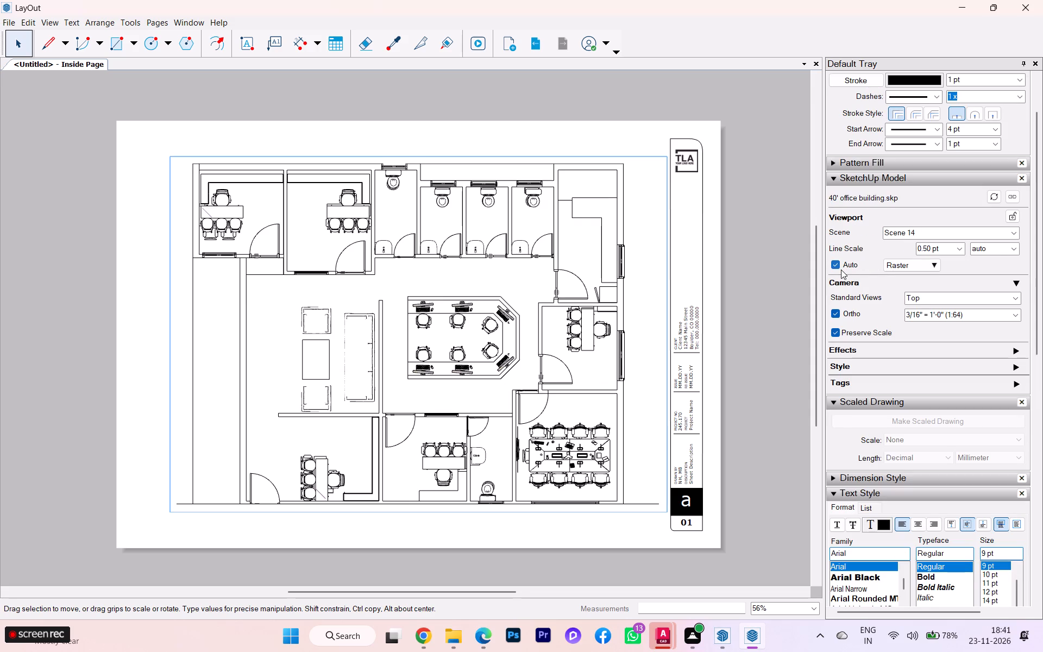
left_click(832, 383)
left_click(1019, 386)
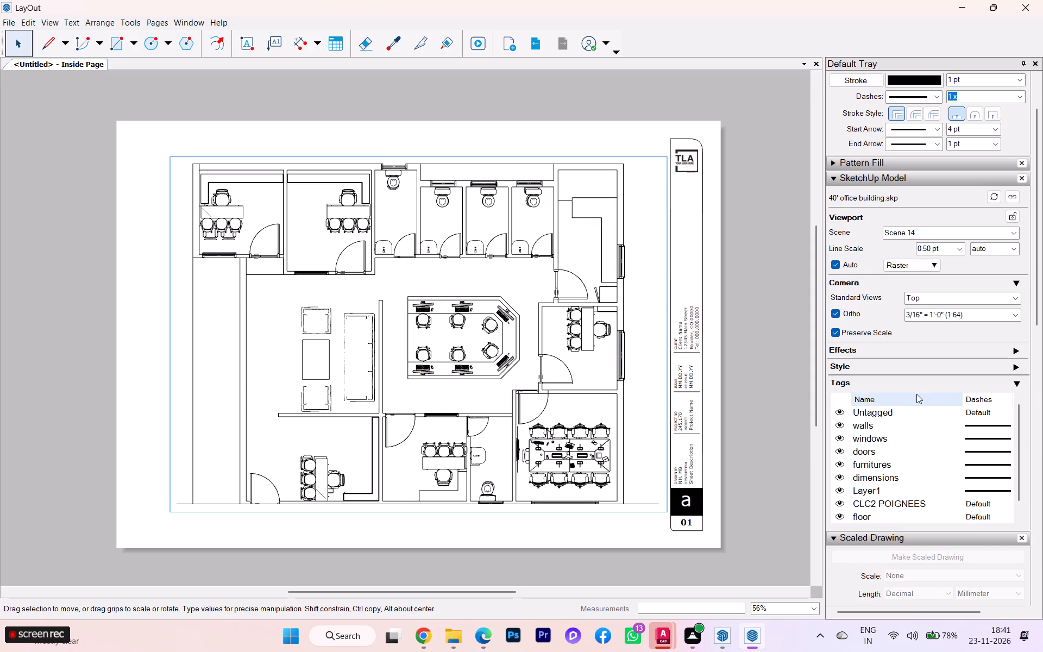
scroll(896, 407, "down", 6)
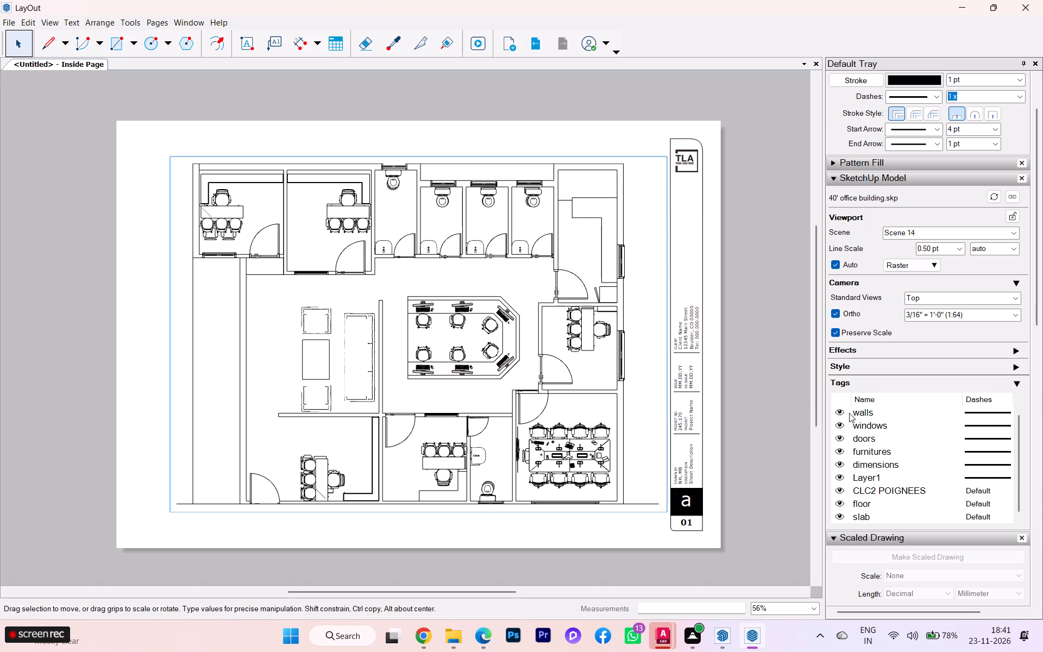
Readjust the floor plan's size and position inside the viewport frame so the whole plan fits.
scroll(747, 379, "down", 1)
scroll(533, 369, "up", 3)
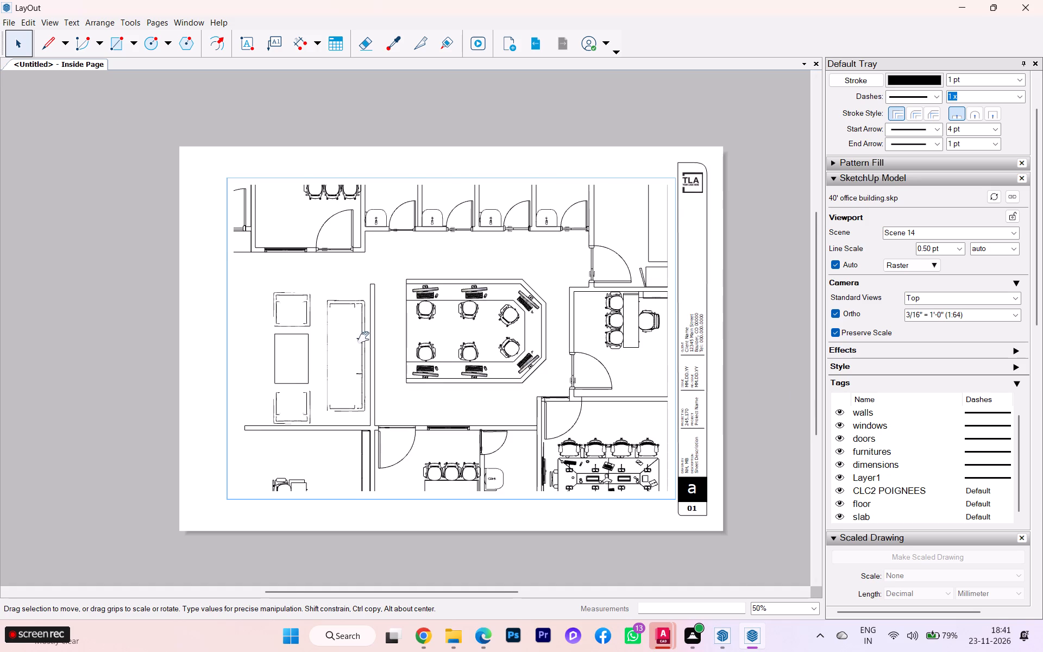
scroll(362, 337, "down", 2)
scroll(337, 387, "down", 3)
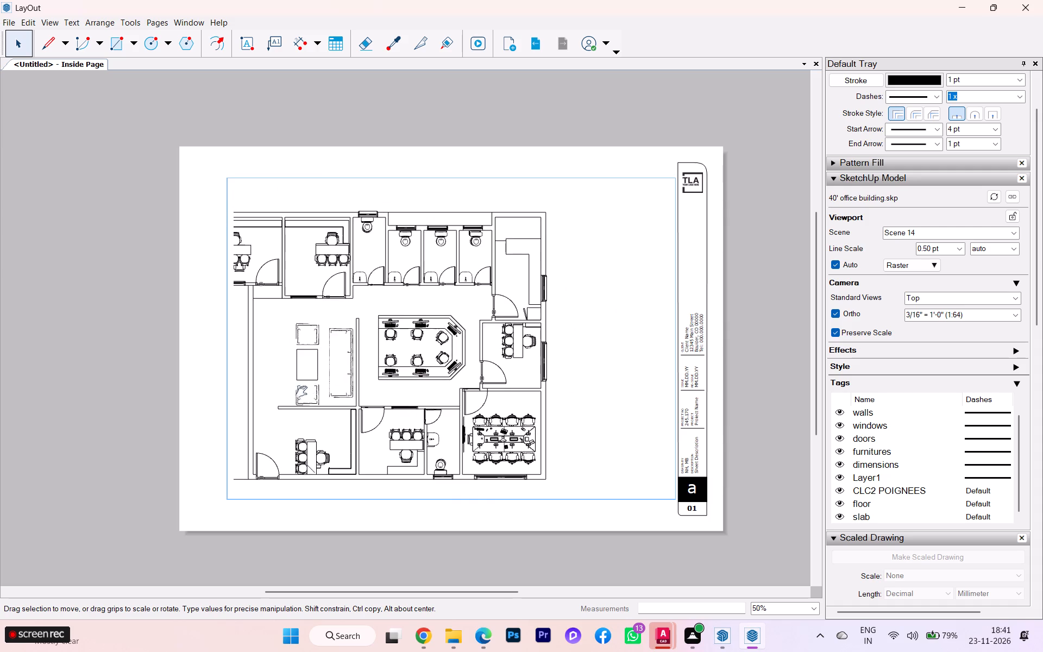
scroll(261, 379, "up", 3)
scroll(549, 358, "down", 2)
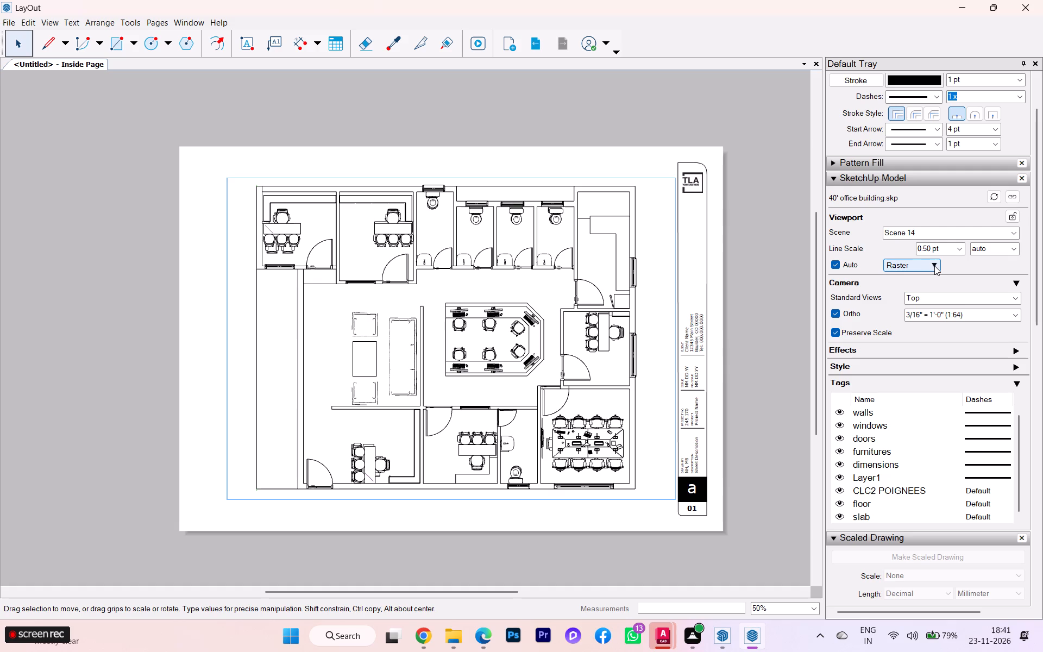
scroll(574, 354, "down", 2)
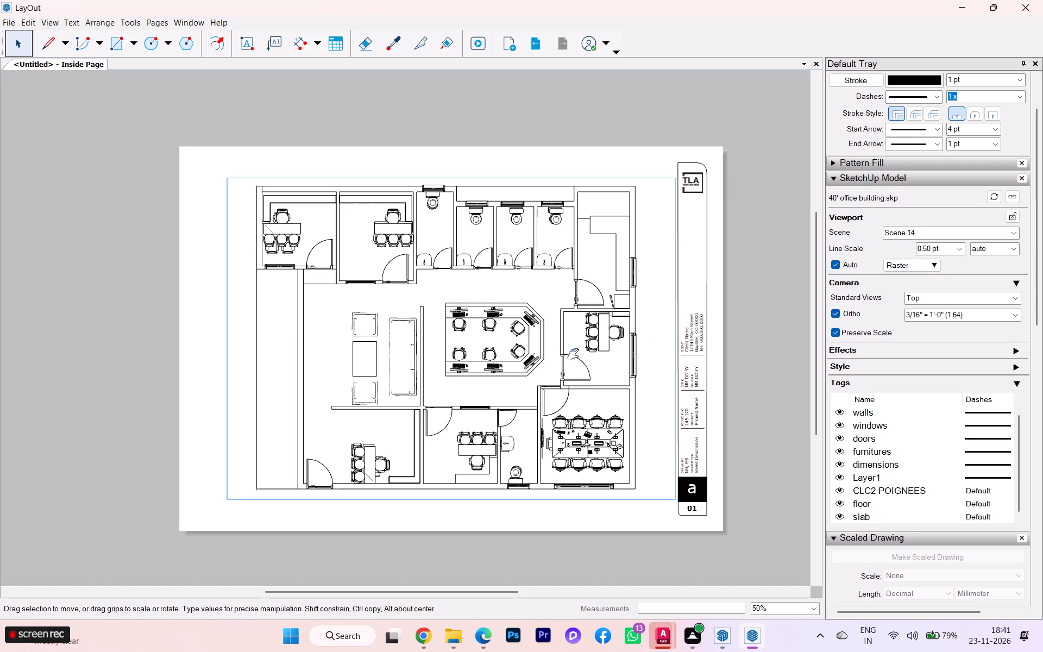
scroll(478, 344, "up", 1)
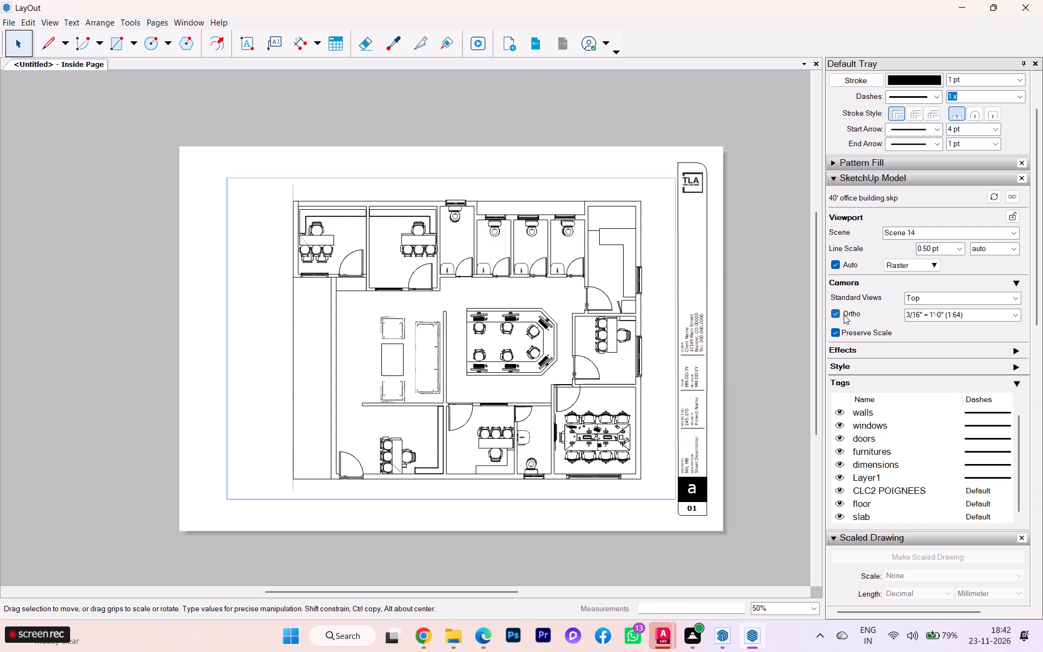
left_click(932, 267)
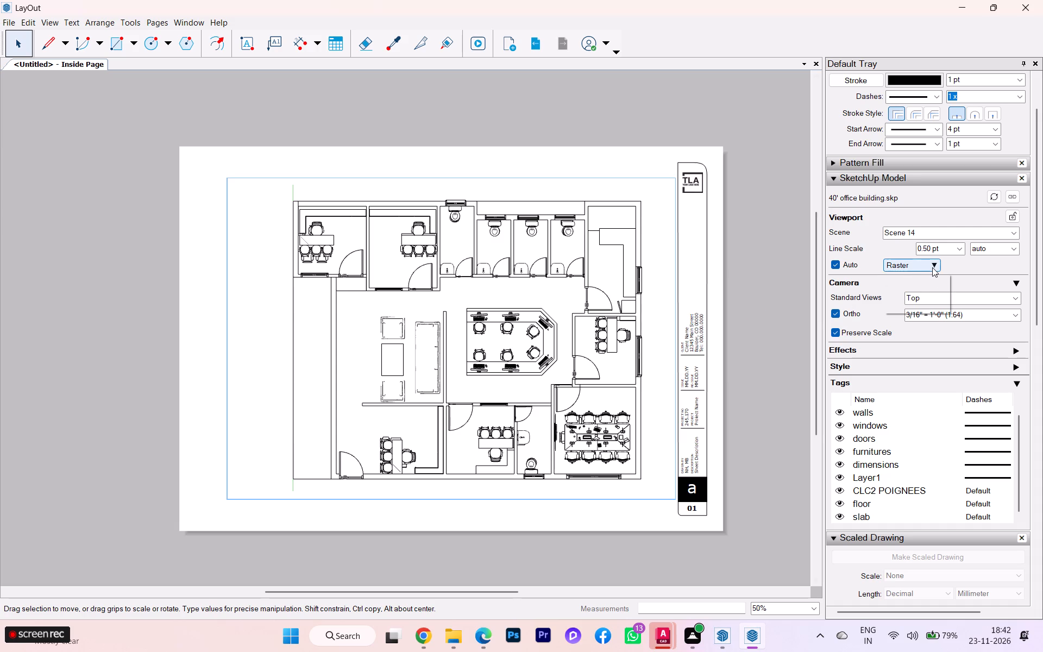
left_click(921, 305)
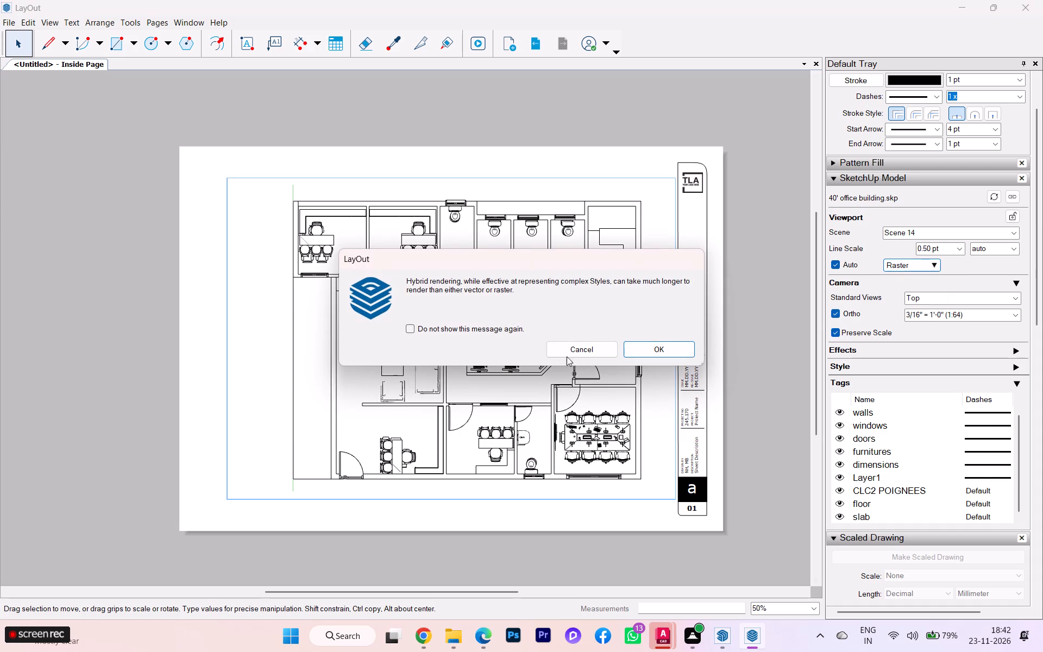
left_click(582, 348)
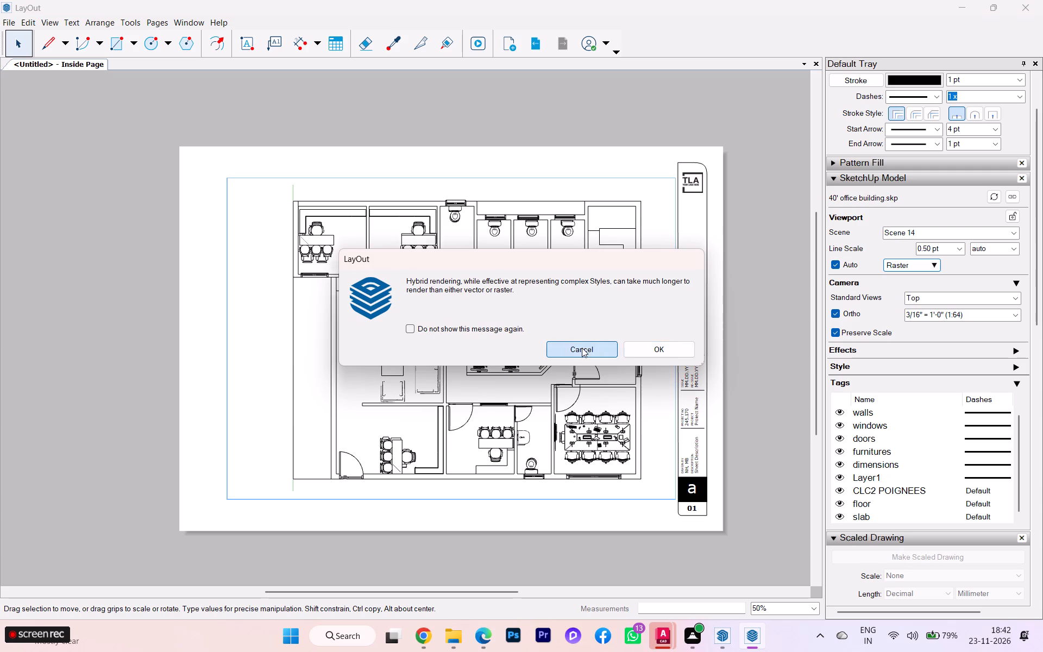
Set the floor plan viewport's render mode to Hybrid.
left_click(927, 268)
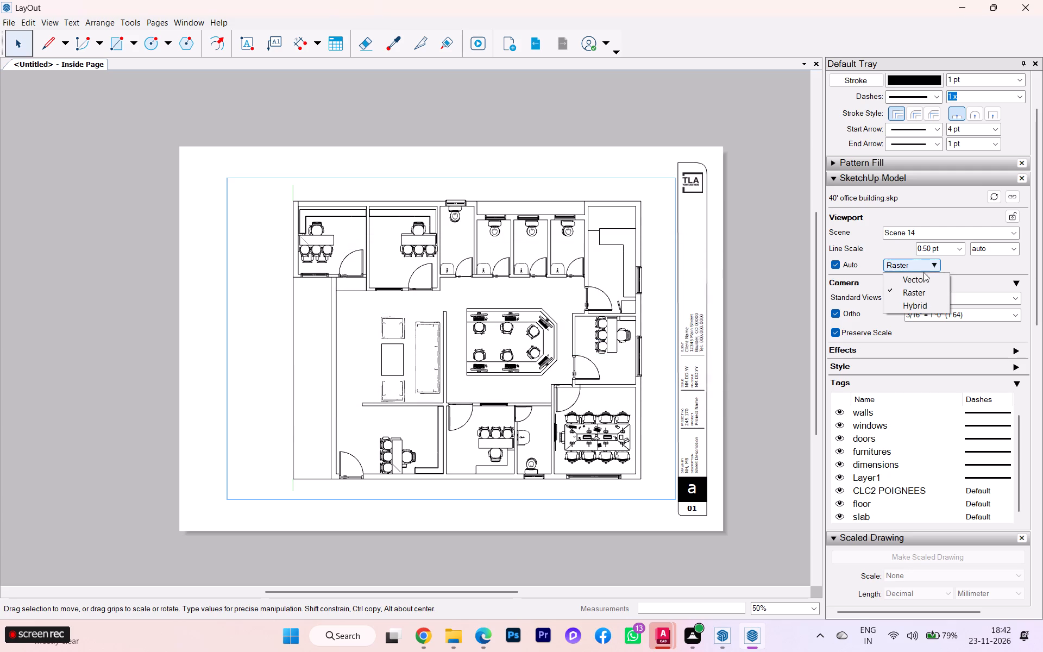
left_click(917, 302)
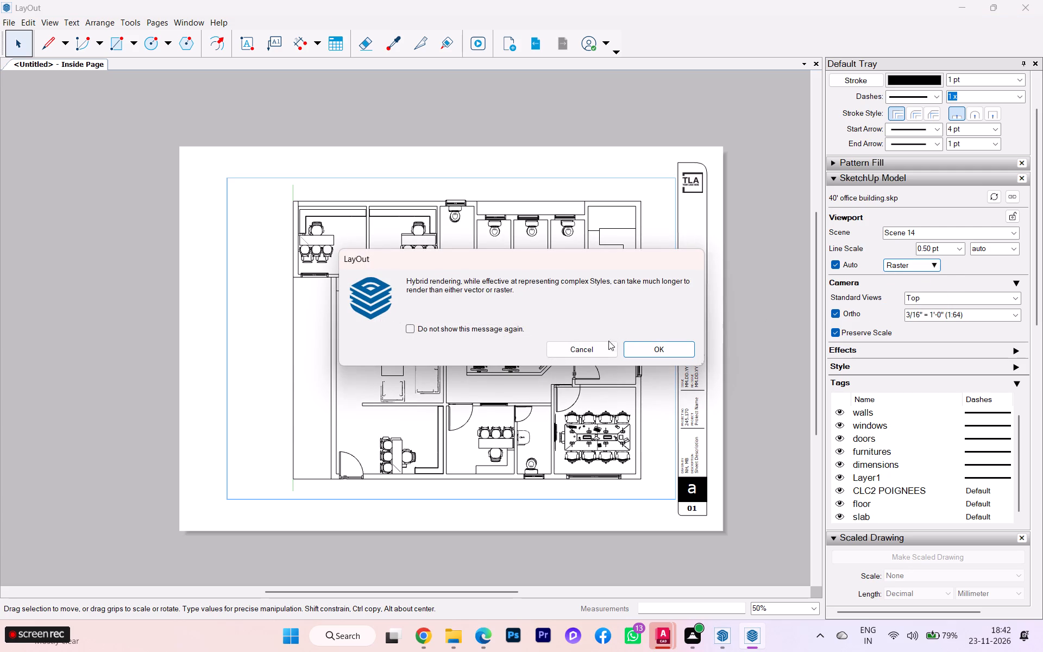
left_click(684, 348)
Reduce the floor plan inside the viewport to leave a clear margin around it, and finish editing the model view.
scroll(531, 365, "up", 2)
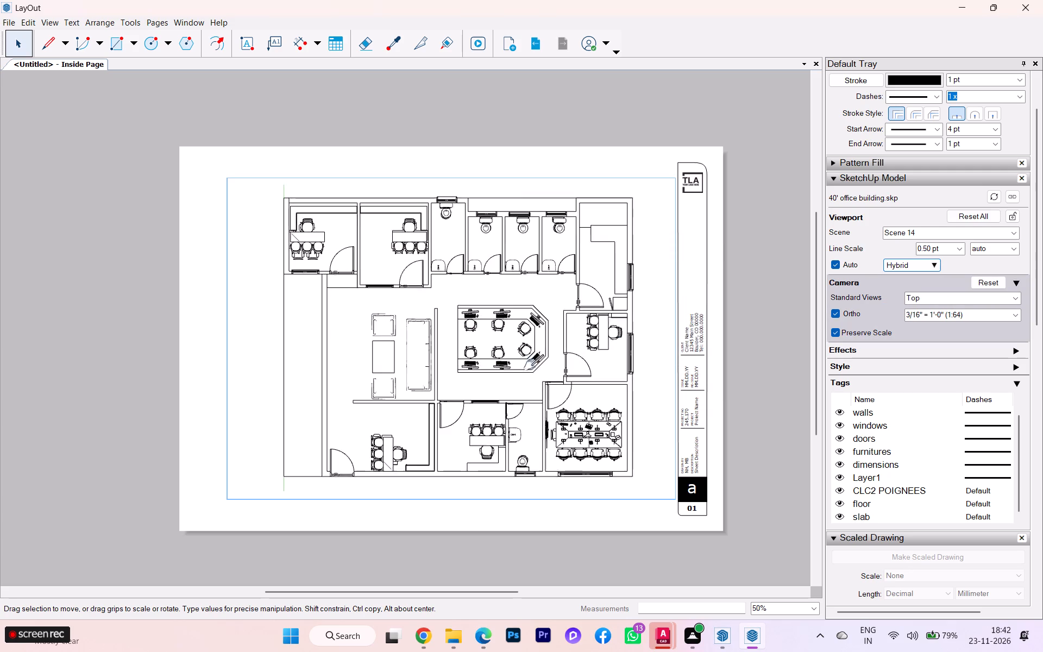
scroll(439, 365, "up", 3)
scroll(401, 360, "down", 1)
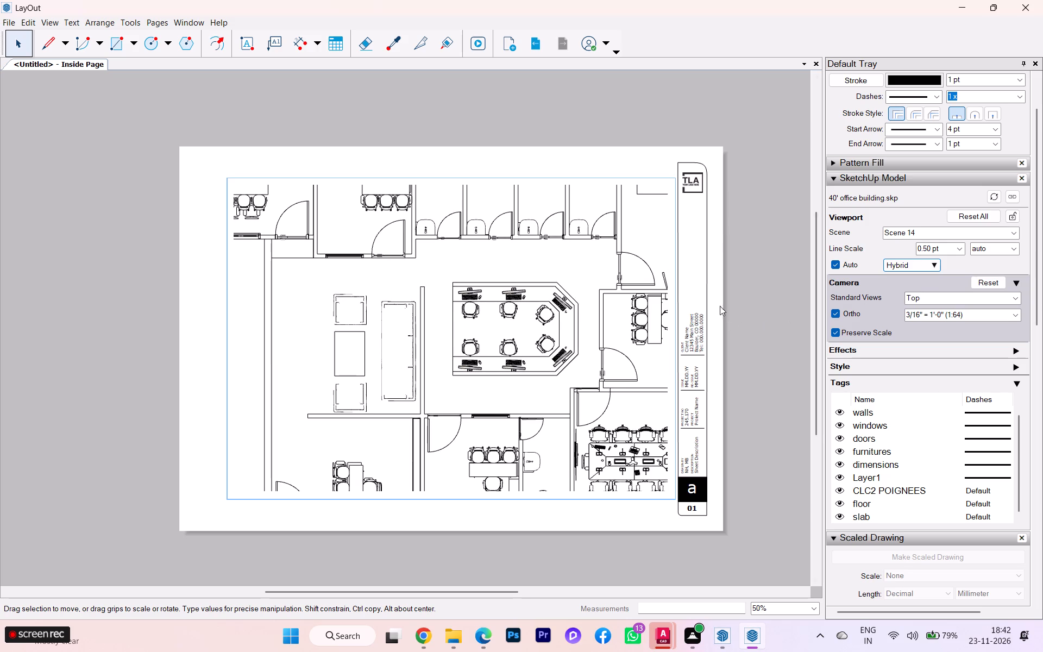
scroll(557, 292, "down", 3)
scroll(481, 317, "down", 1)
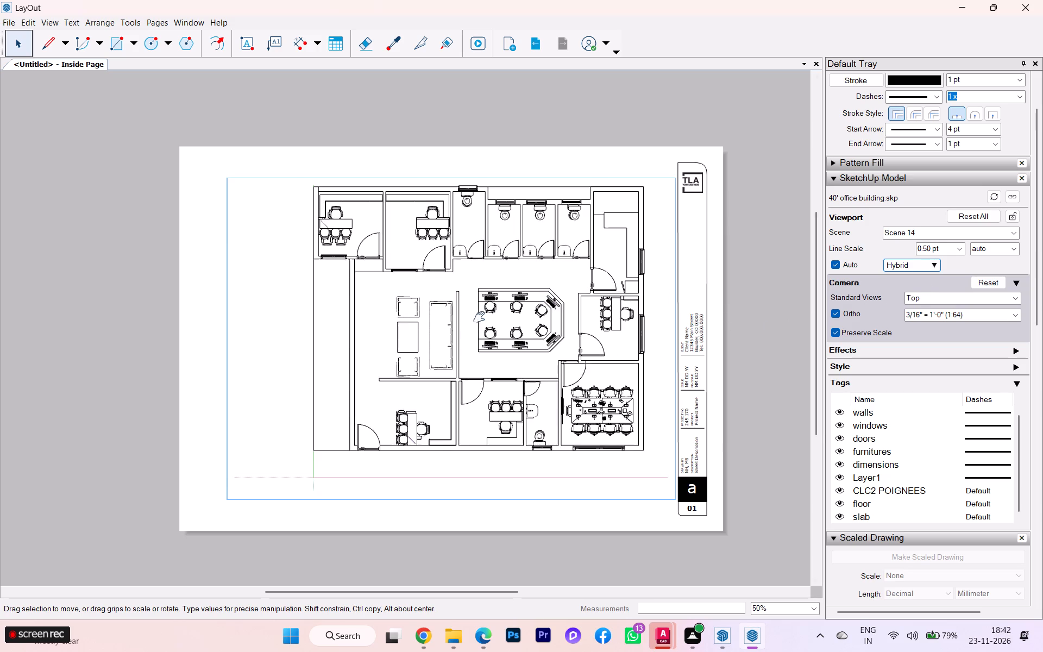
scroll(625, 228, "down", 1)
scroll(643, 209, "up", 1)
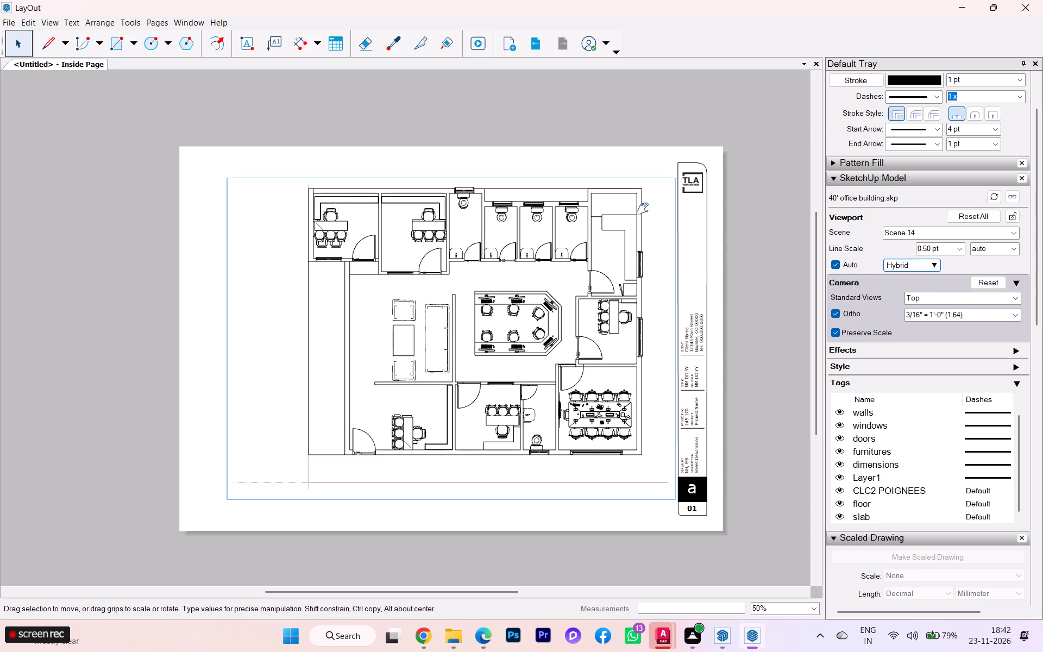
scroll(458, 252, "up", 1)
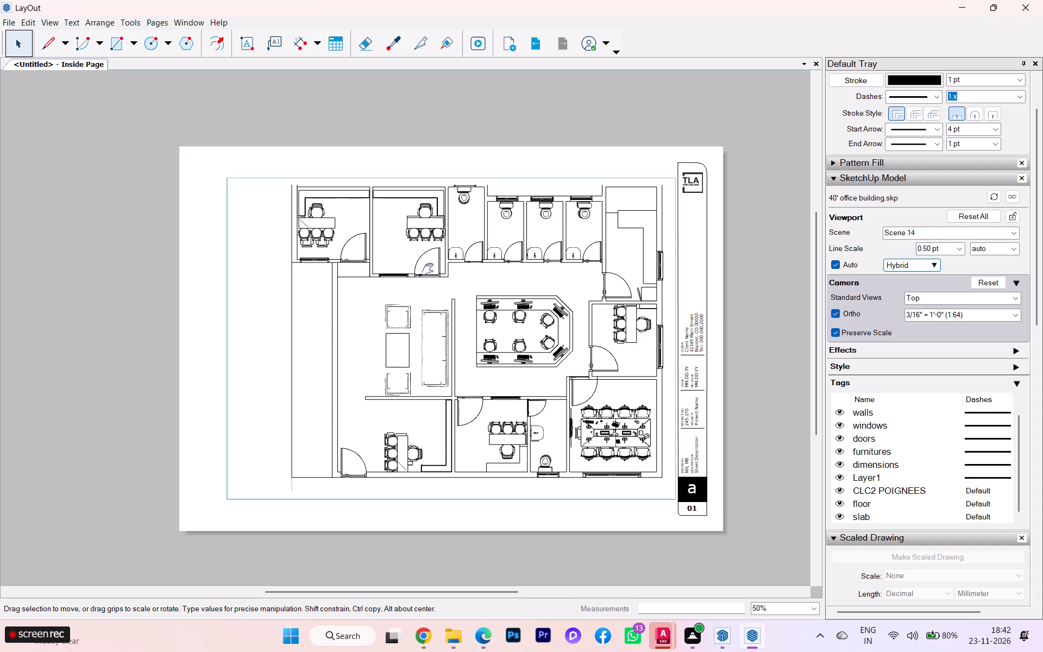
scroll(411, 285, "down", 1)
scroll(346, 329, "down", 3)
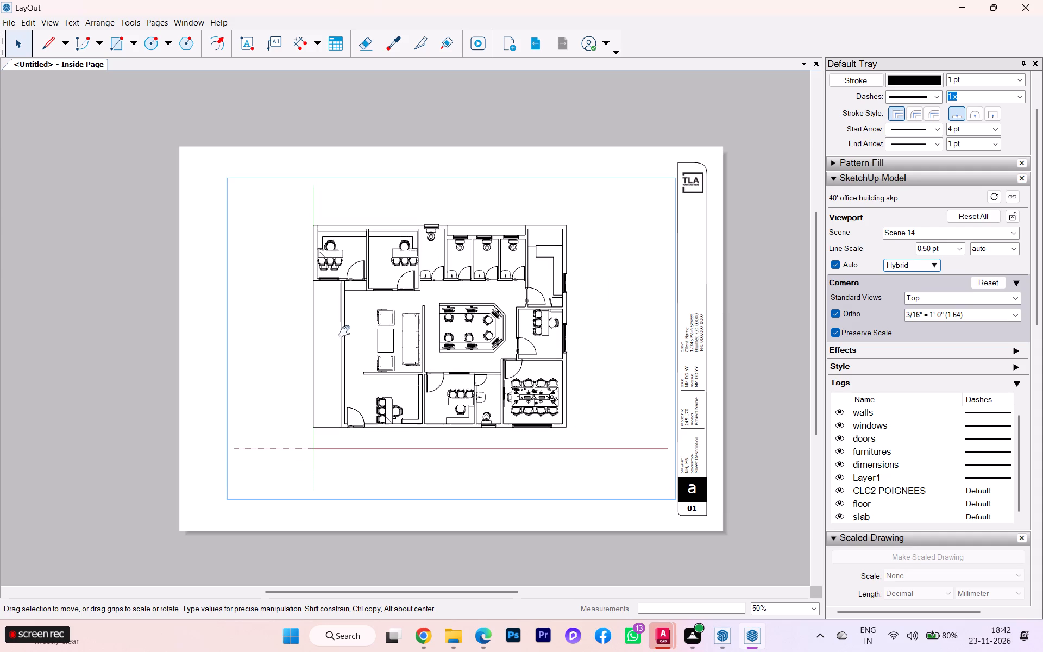
left_click(447, 203)
left_click(18, 45)
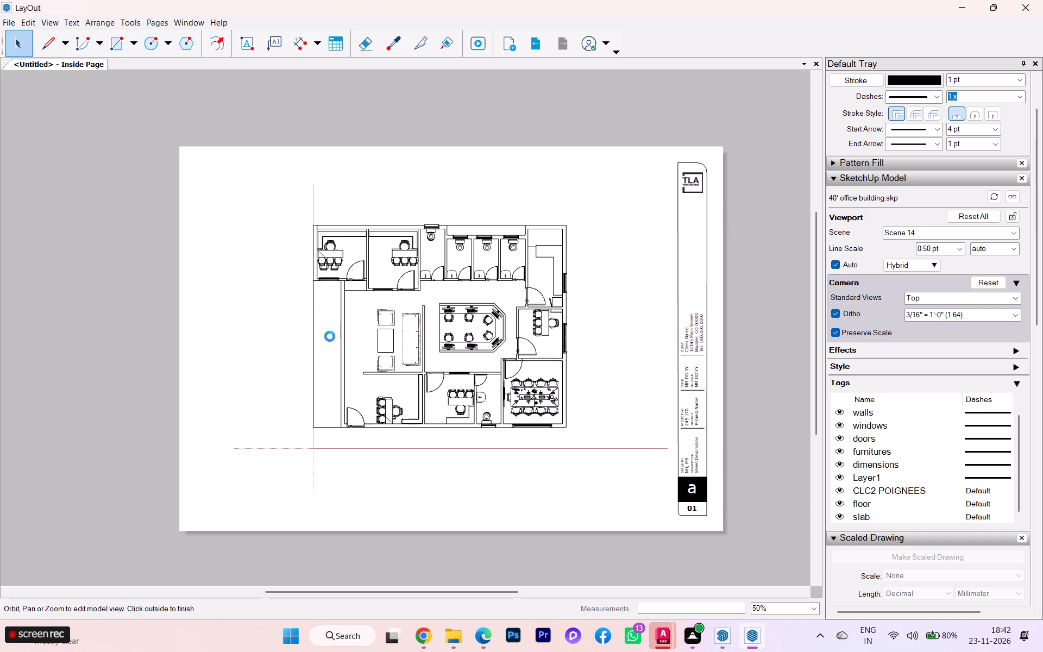
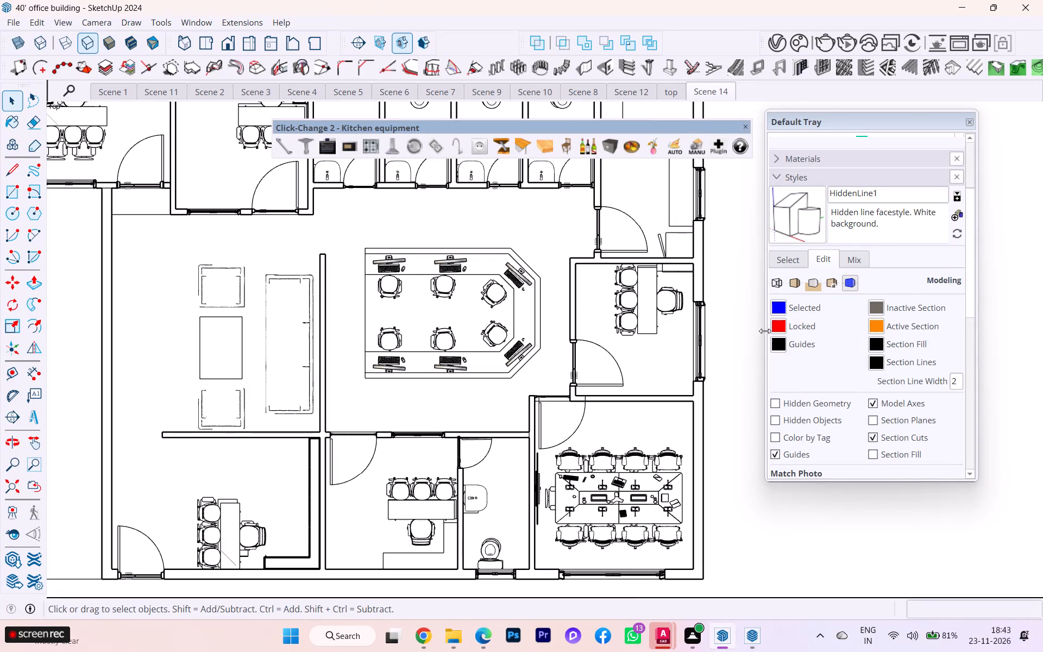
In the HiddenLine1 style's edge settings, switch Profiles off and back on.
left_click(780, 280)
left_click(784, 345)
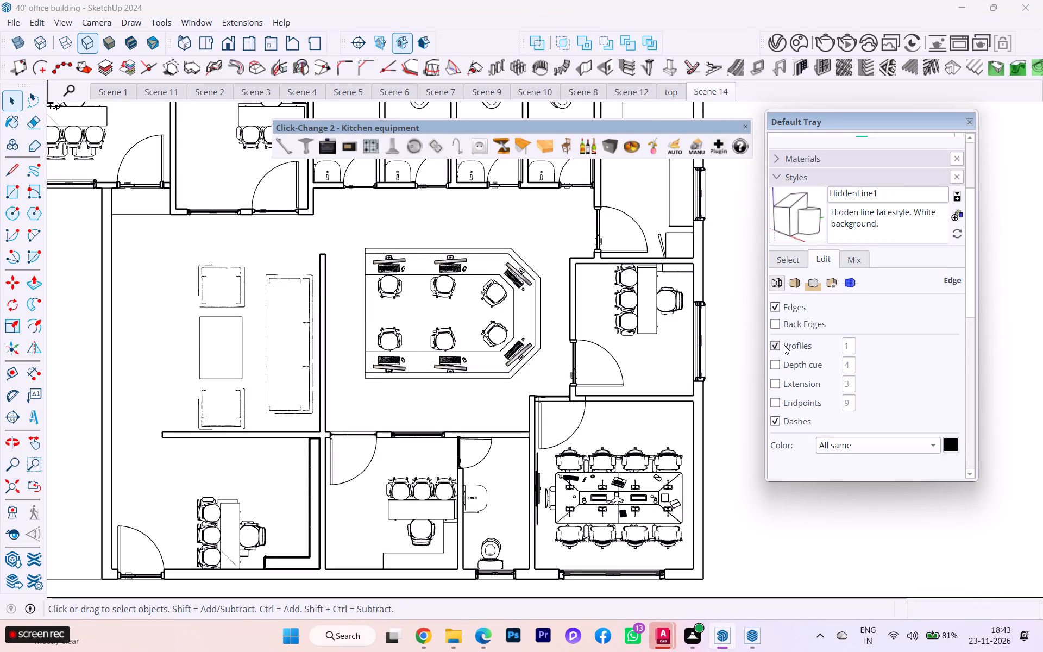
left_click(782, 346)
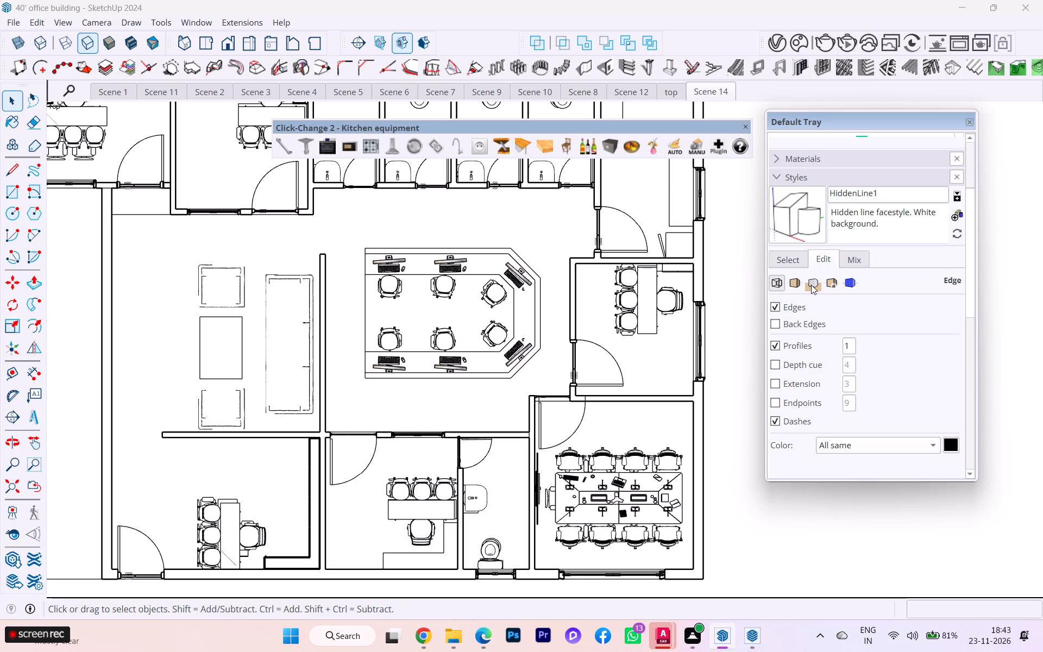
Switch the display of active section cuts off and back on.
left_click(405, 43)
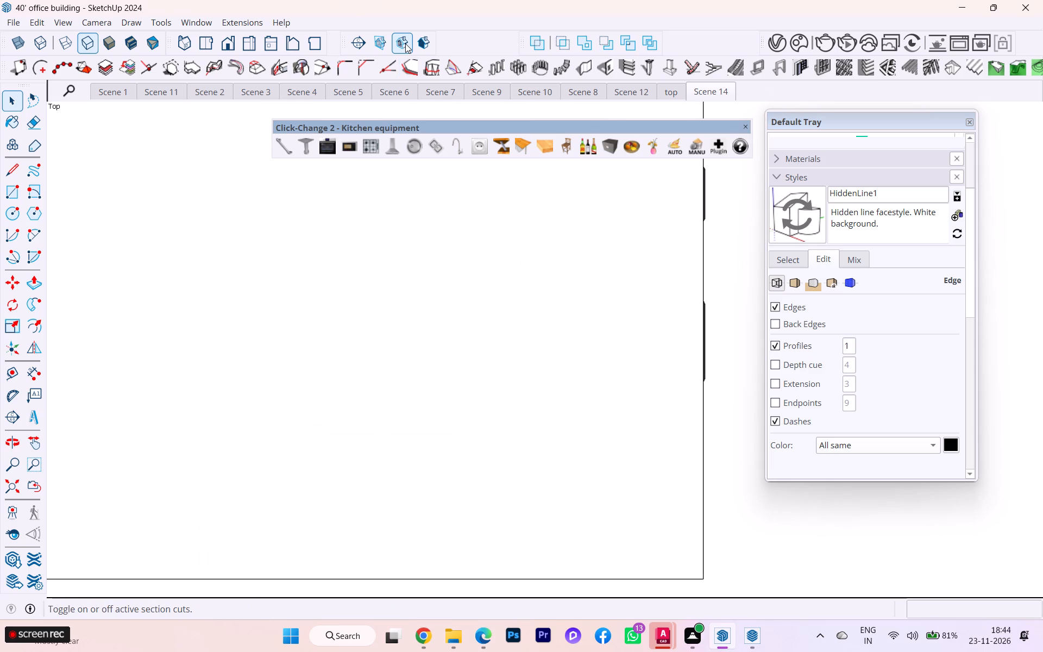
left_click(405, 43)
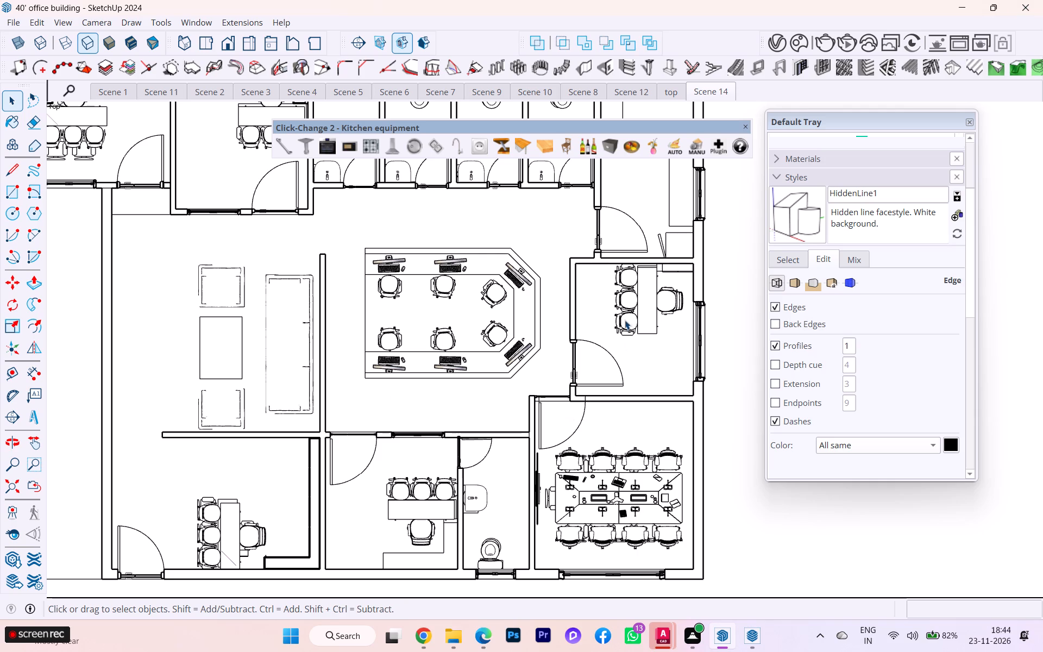
Examine the linework of the office floor plan up close around the central workstations, and as a whole.
scroll(544, 185, "up", 10)
scroll(542, 217, "down", 3)
scroll(548, 240, "up", 1)
scroll(549, 243, "down", 1)
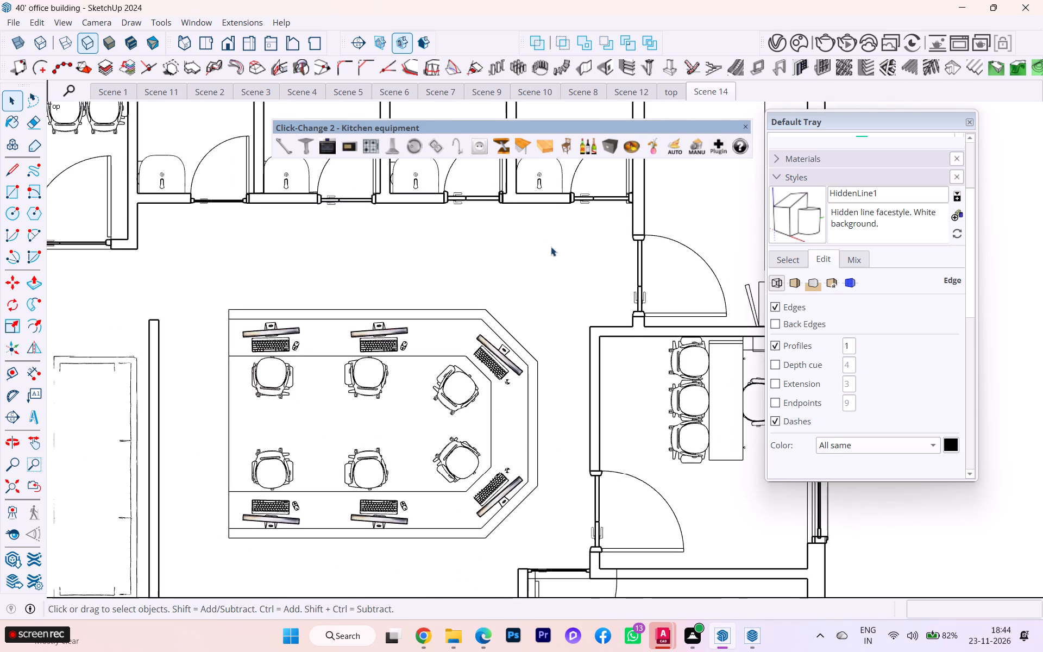
scroll(561, 240, "down", 5)
scroll(437, 263, "down", 2)
scroll(498, 268, "down", 3)
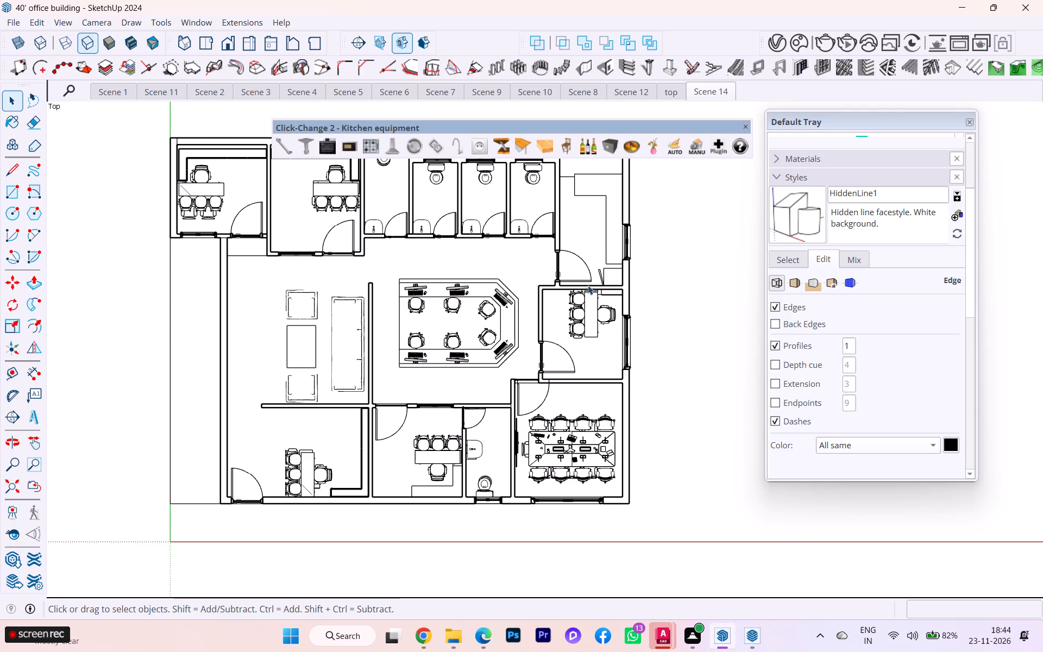
scroll(598, 292, "down", 2)
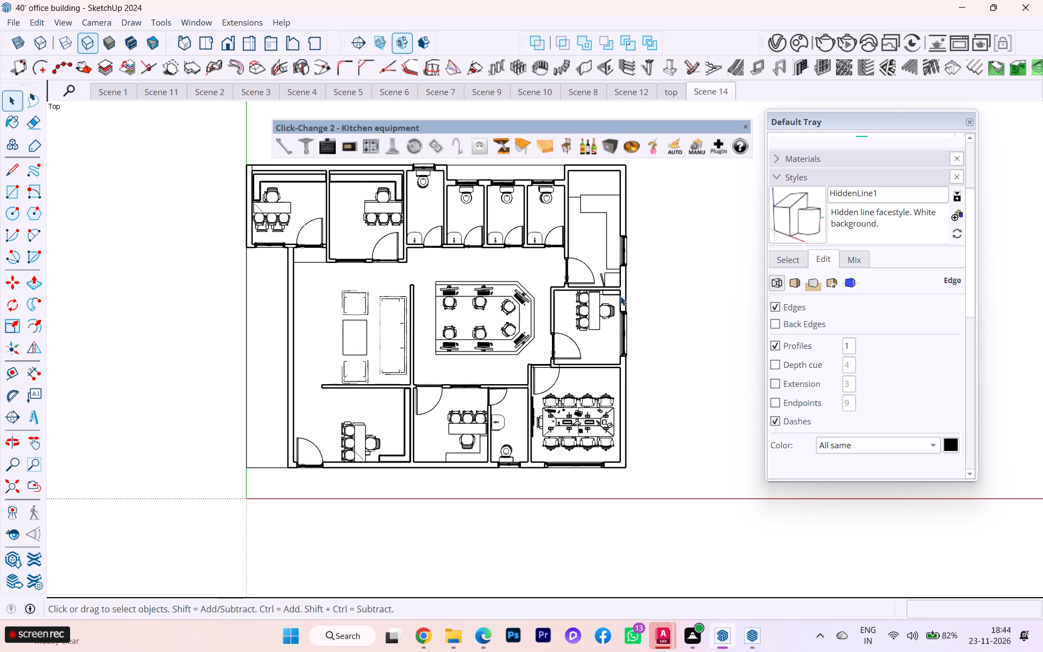
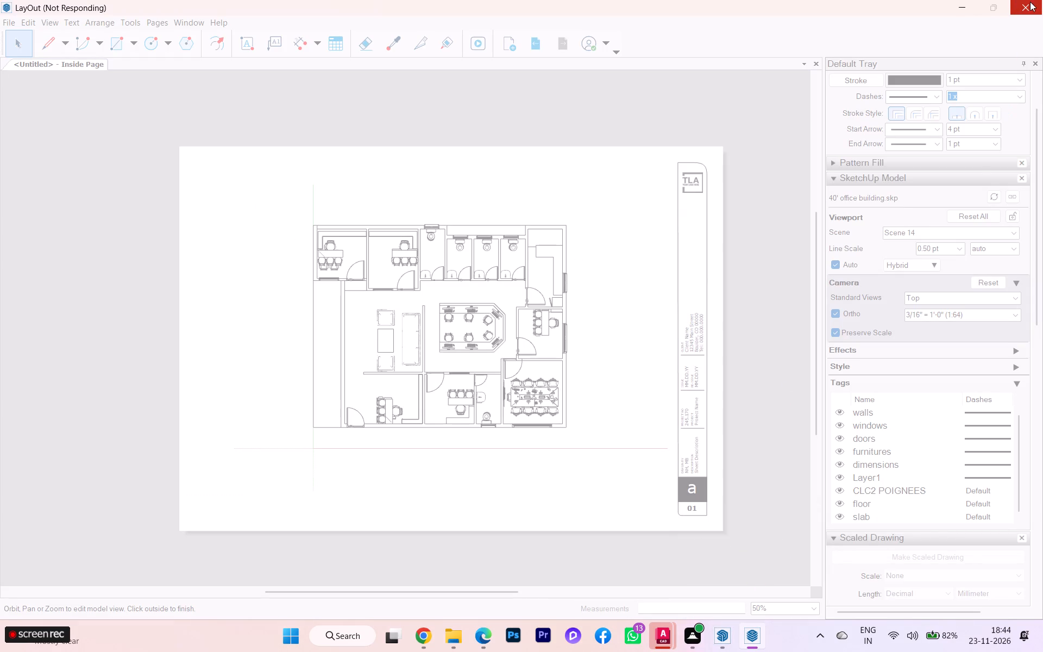
Close the unresponsive LayOut session and switch back to the 40' office building model in SketchUp.
left_click(454, 327)
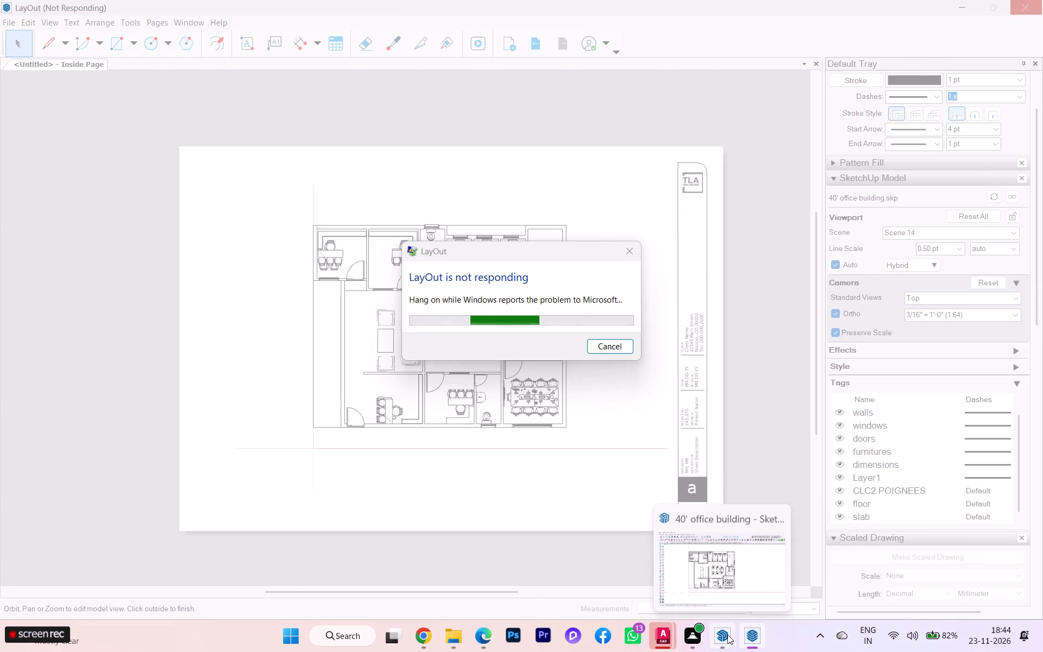
left_click(711, 576)
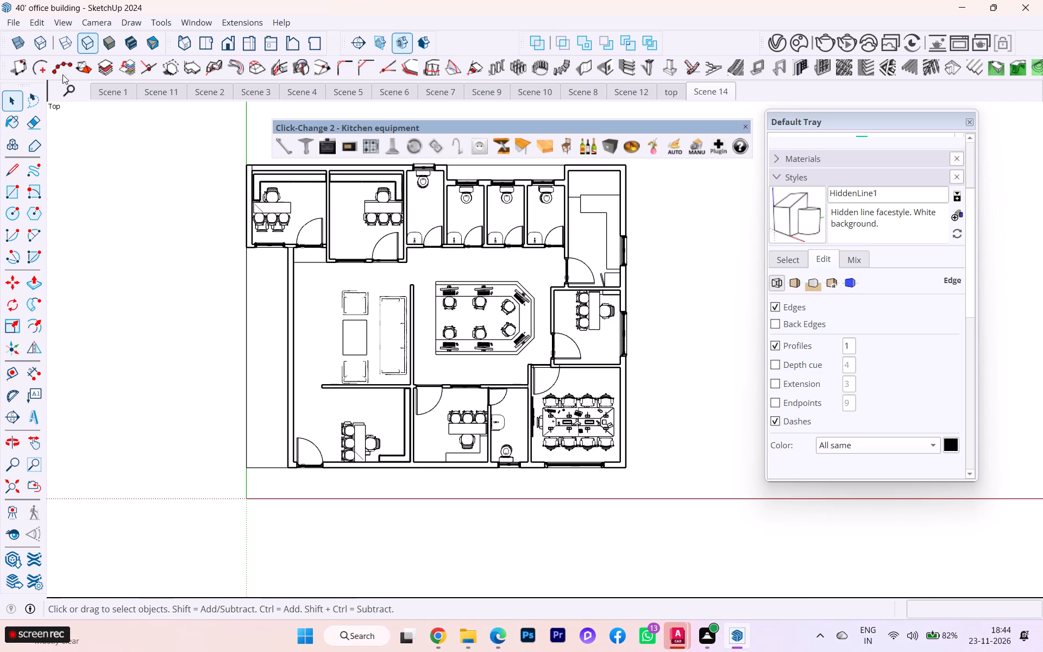
Send the office building model to a new LayOut session and dismiss the graphics engine notice.
left_click(15, 20)
left_click(108, 253)
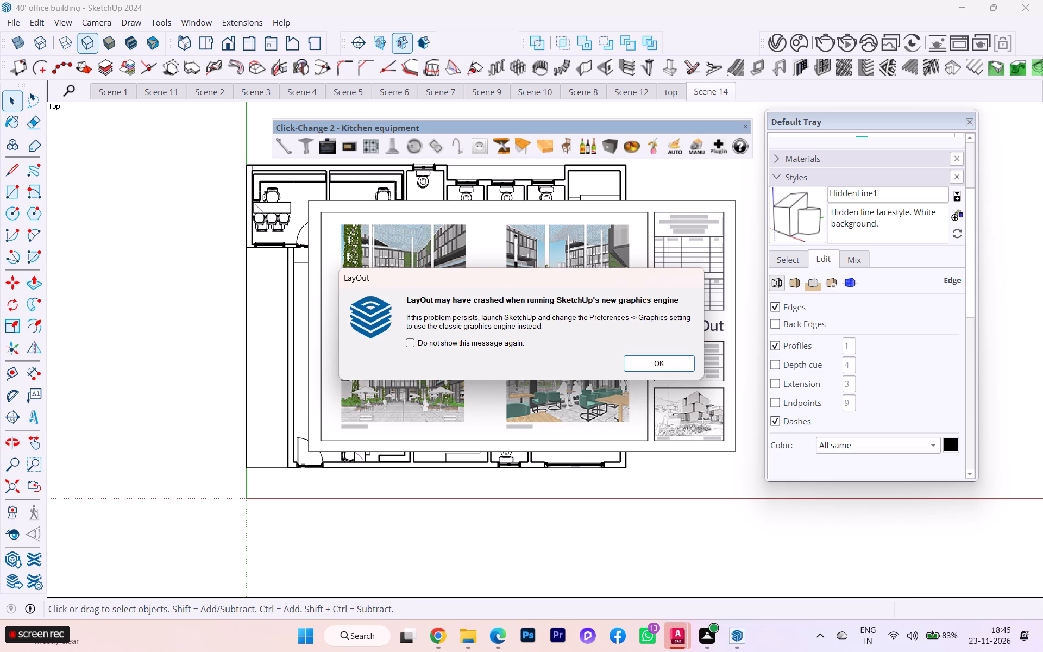
left_click(419, 341)
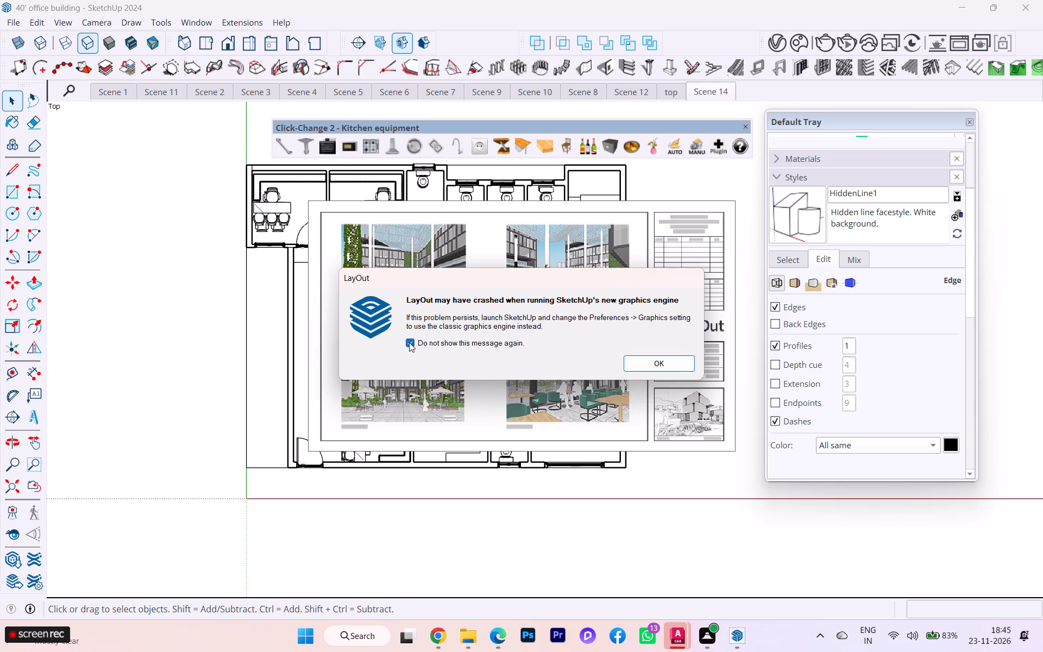
left_click(409, 342)
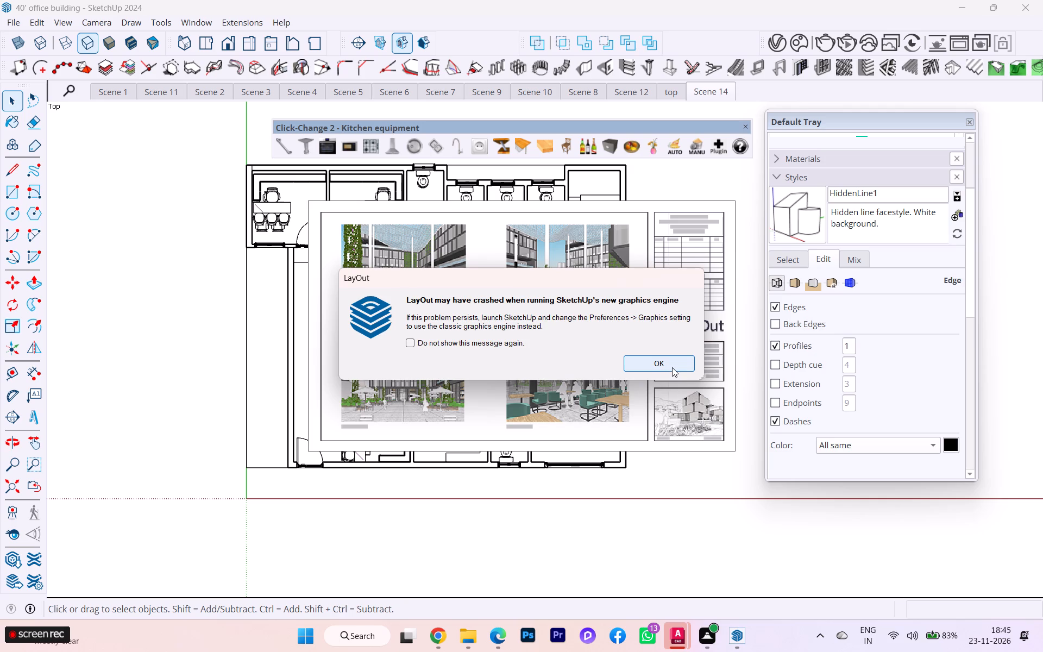
left_click(674, 363)
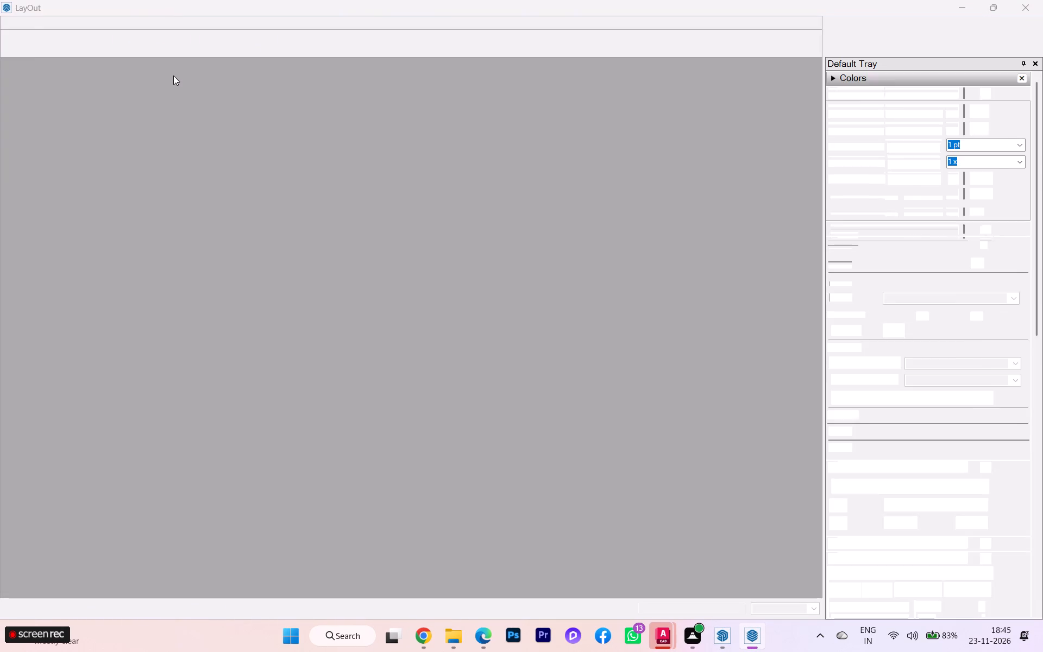
left_click(12, 19)
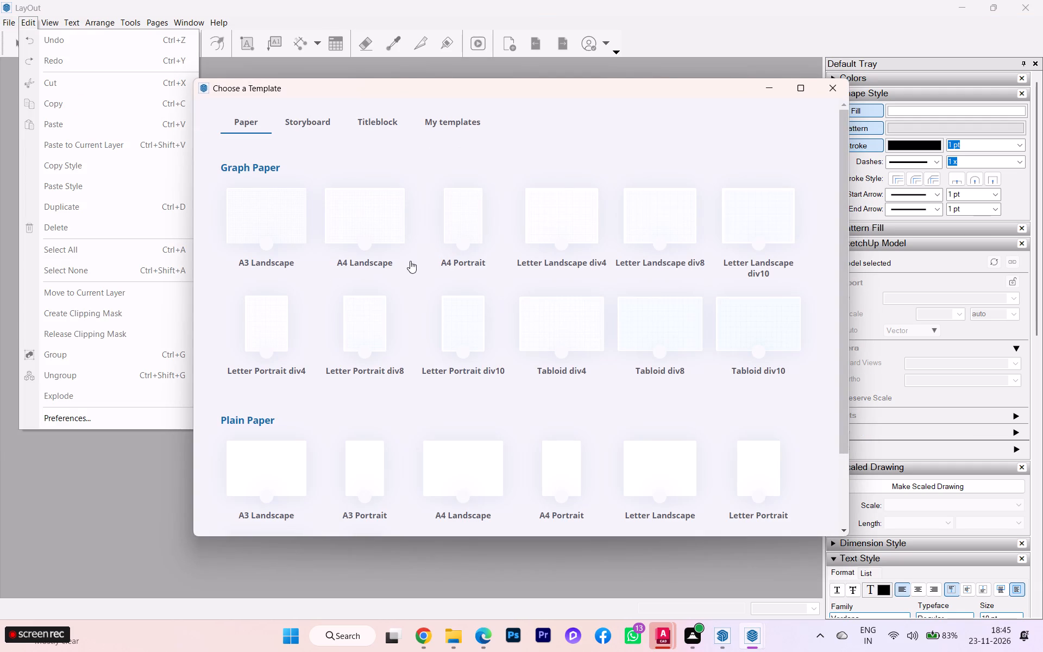
Start the layout from the A3 Landscape titleblock template in the Simple collection.
left_click(378, 121)
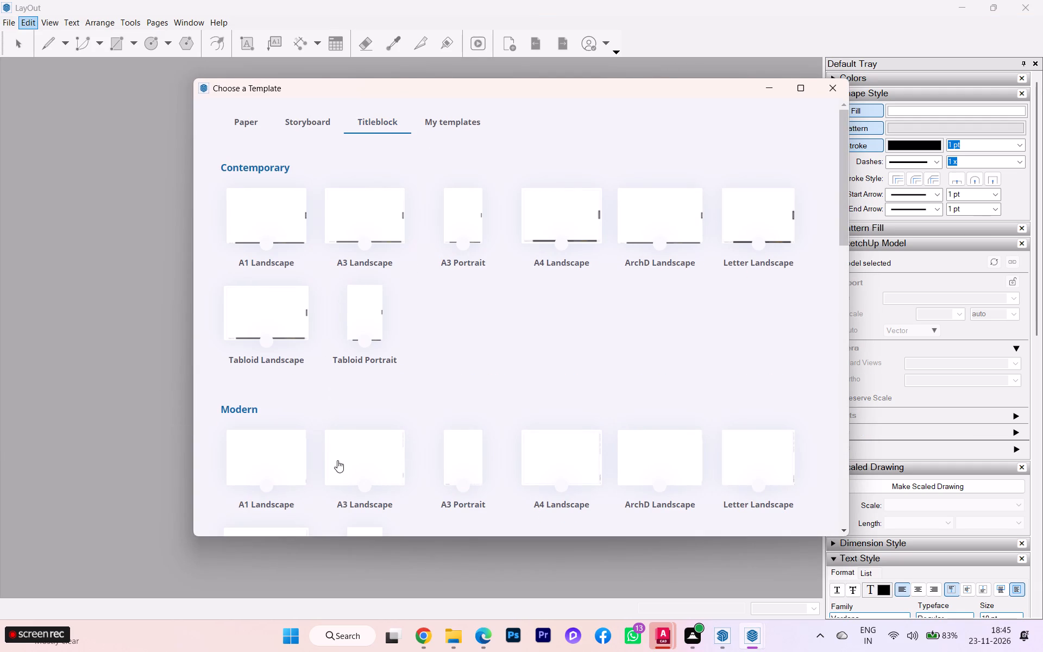
scroll(325, 438, "down", 1)
scroll(326, 438, "up", 2)
scroll(326, 437, "down", 1)
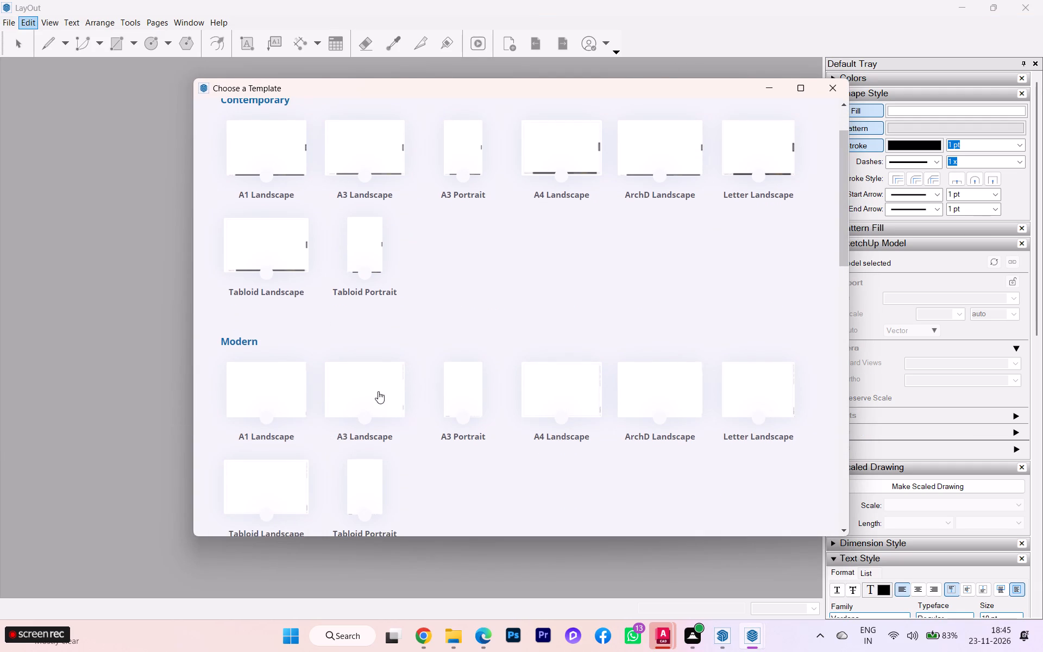
scroll(382, 391, "down", 8)
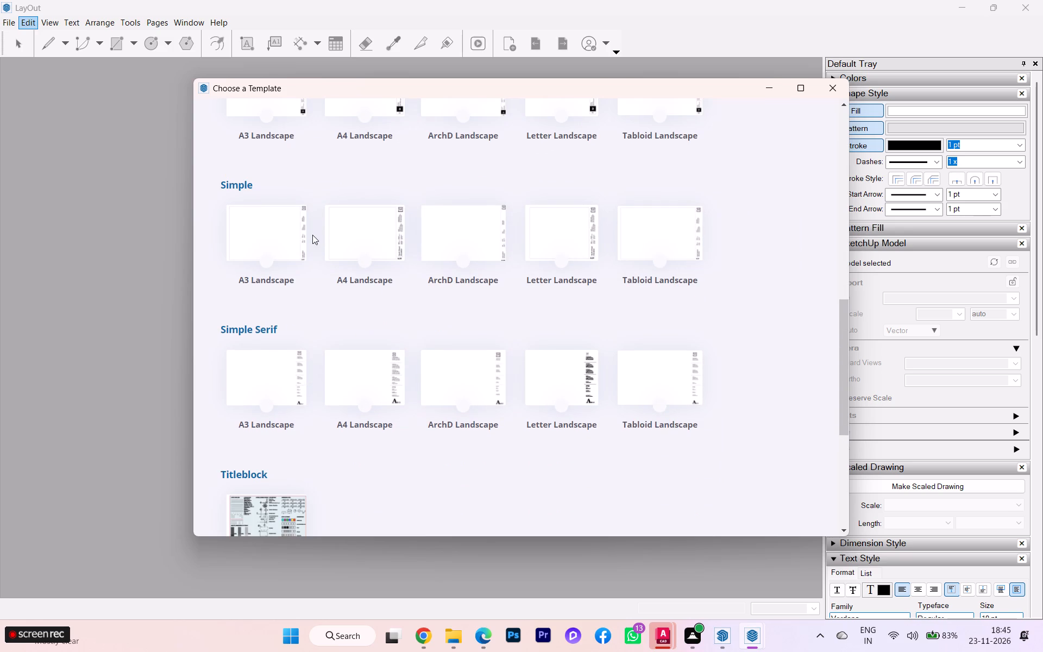
left_click(274, 245)
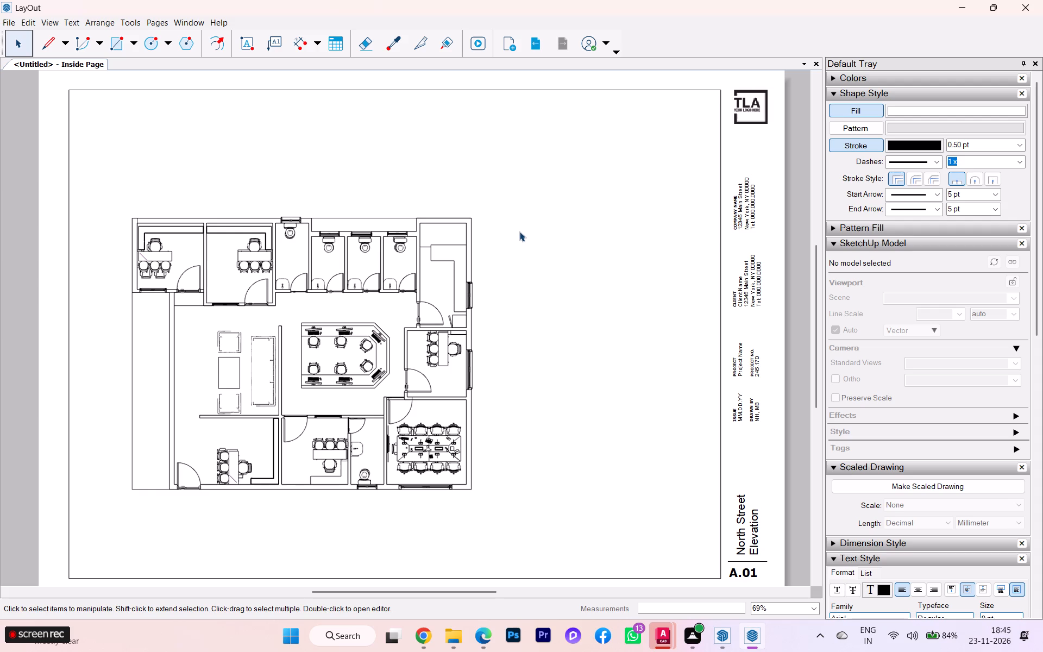
Set the document's length units to fractional inches with 1/2" precision and check the paper settings.
scroll(551, 263, "down", 1)
scroll(325, 341, "up", 1)
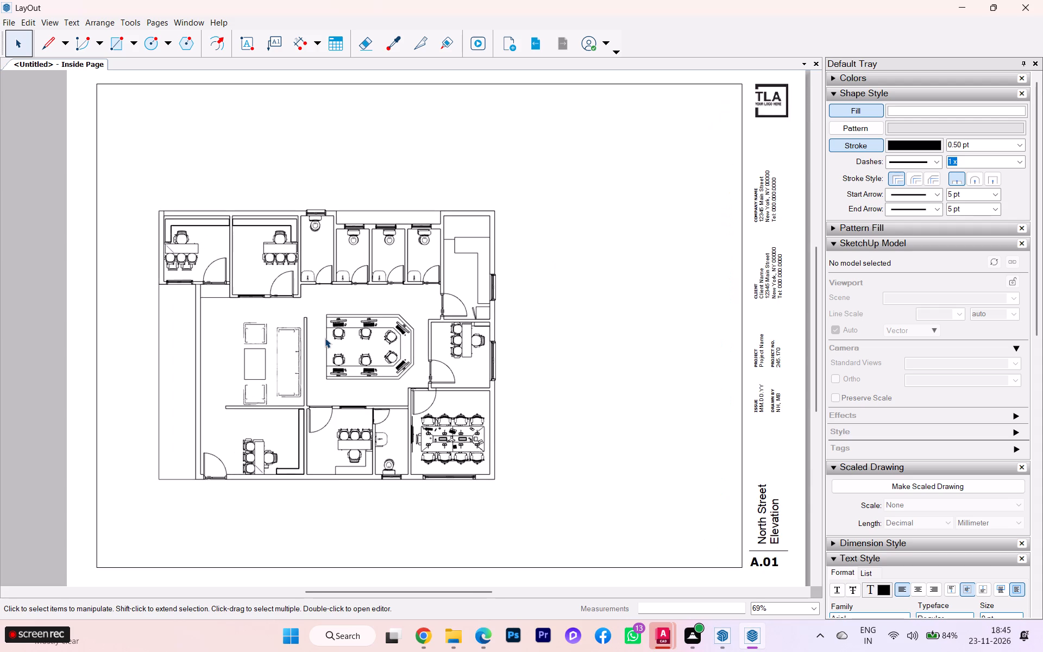
scroll(325, 332, "up", 1)
scroll(377, 311, "down", 1)
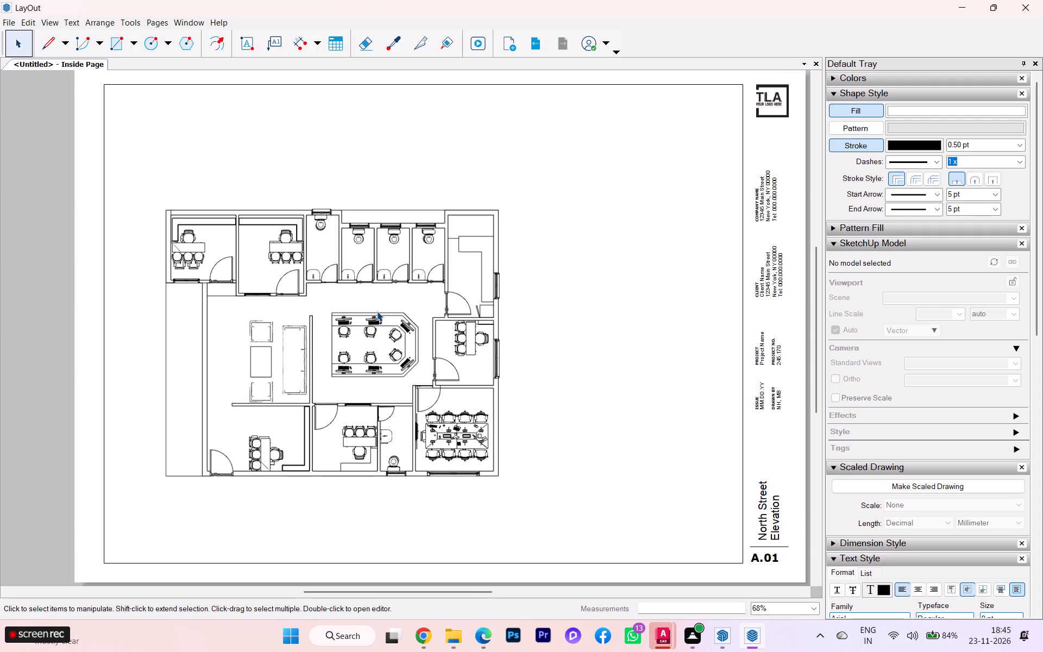
left_click(458, 308)
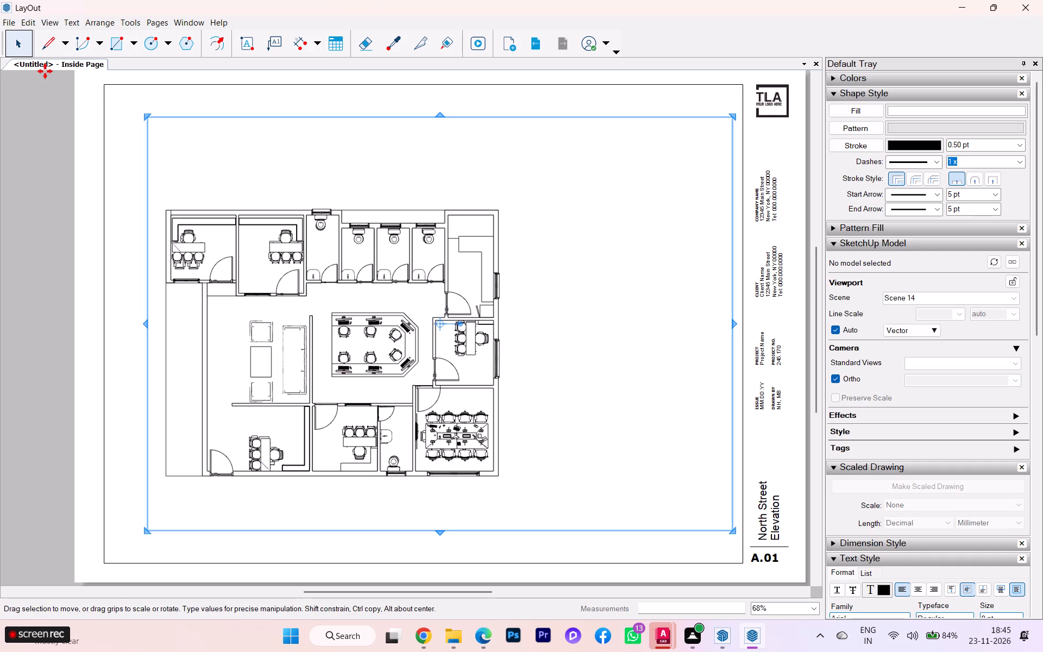
left_click(7, 24)
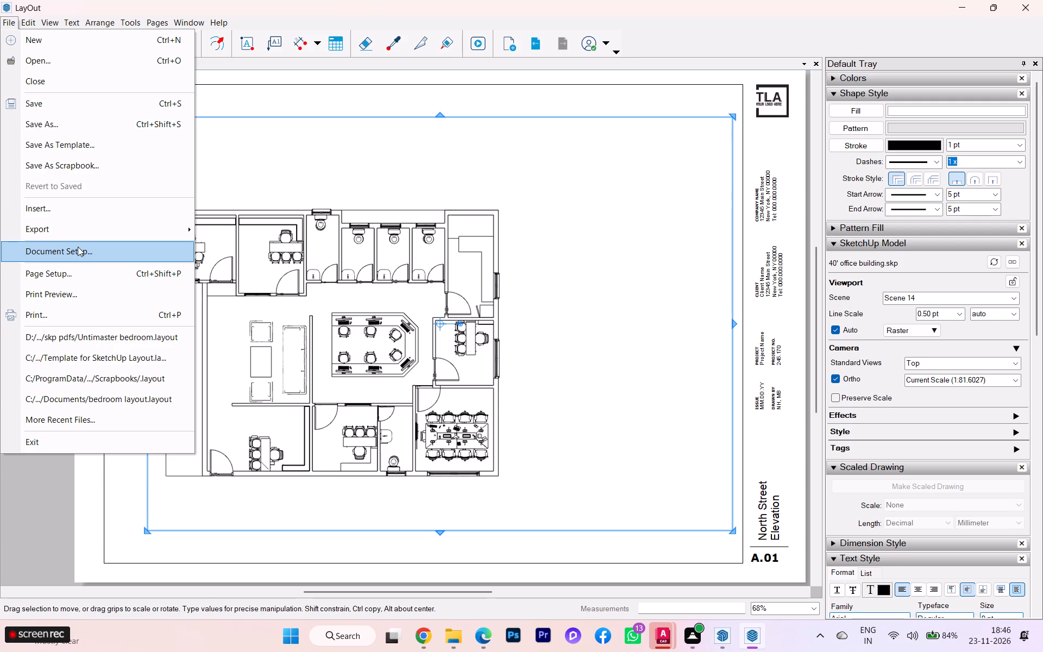
left_click(78, 247)
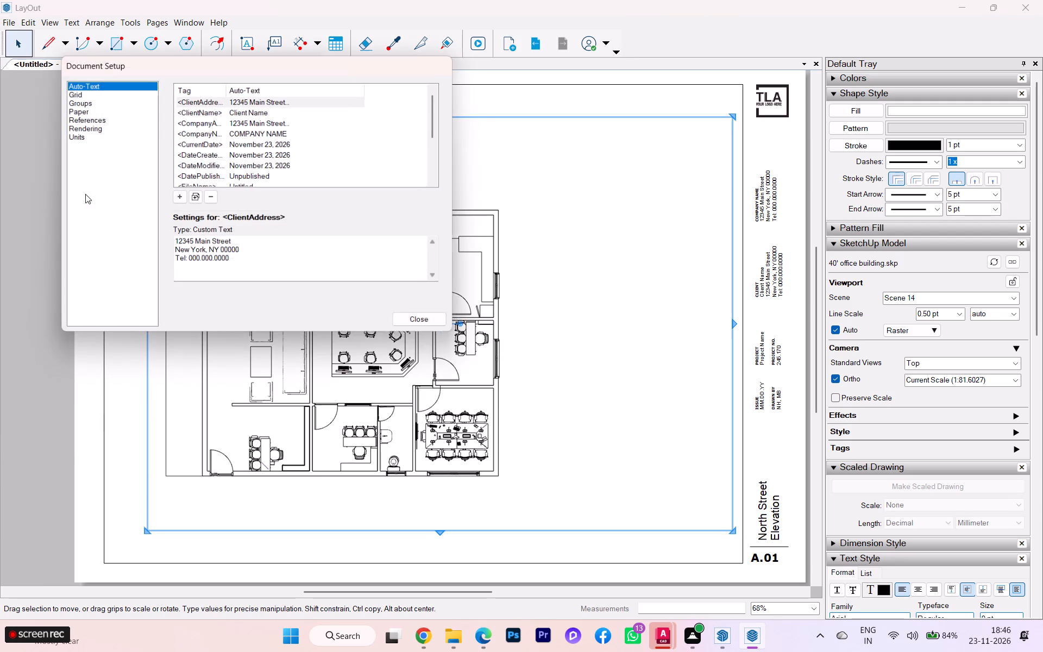
left_click(81, 116)
left_click(73, 140)
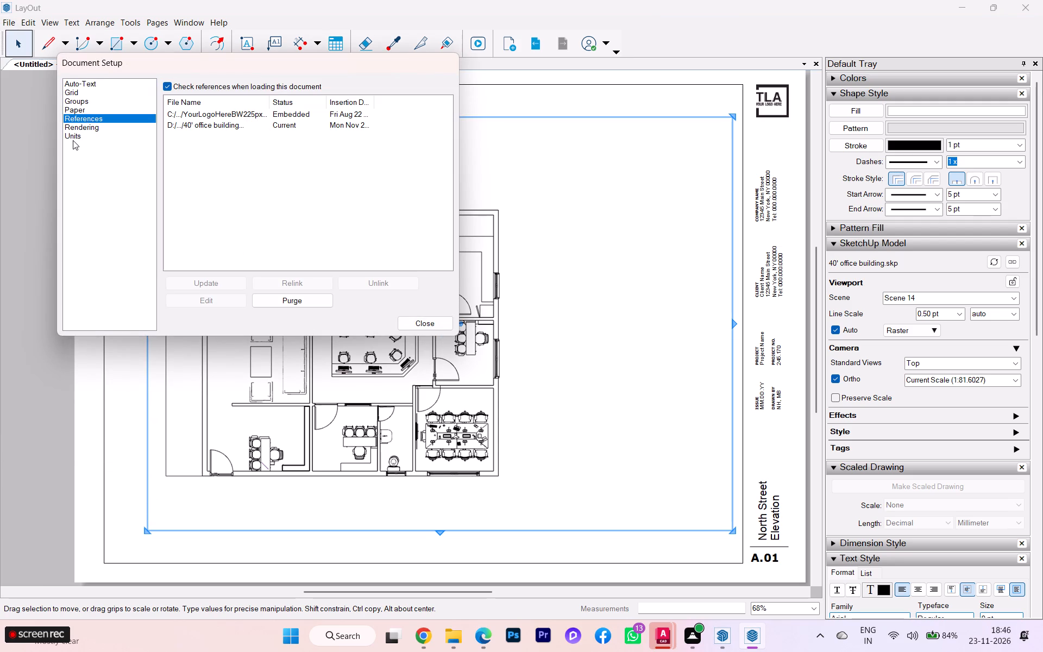
left_click(78, 131)
left_click(307, 117)
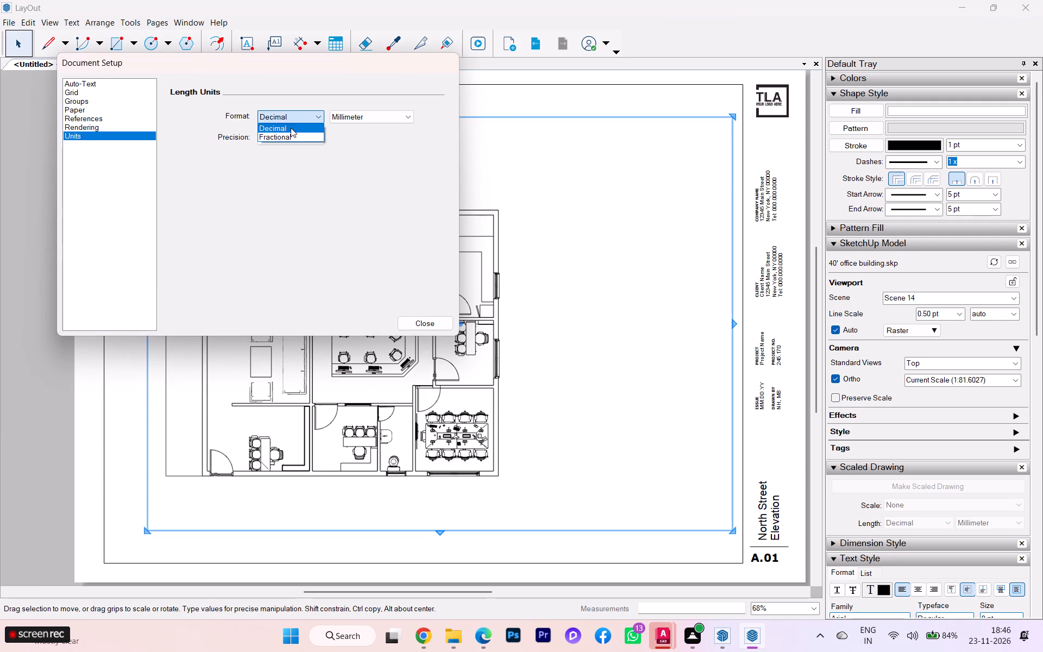
left_click(277, 136)
left_click(294, 139)
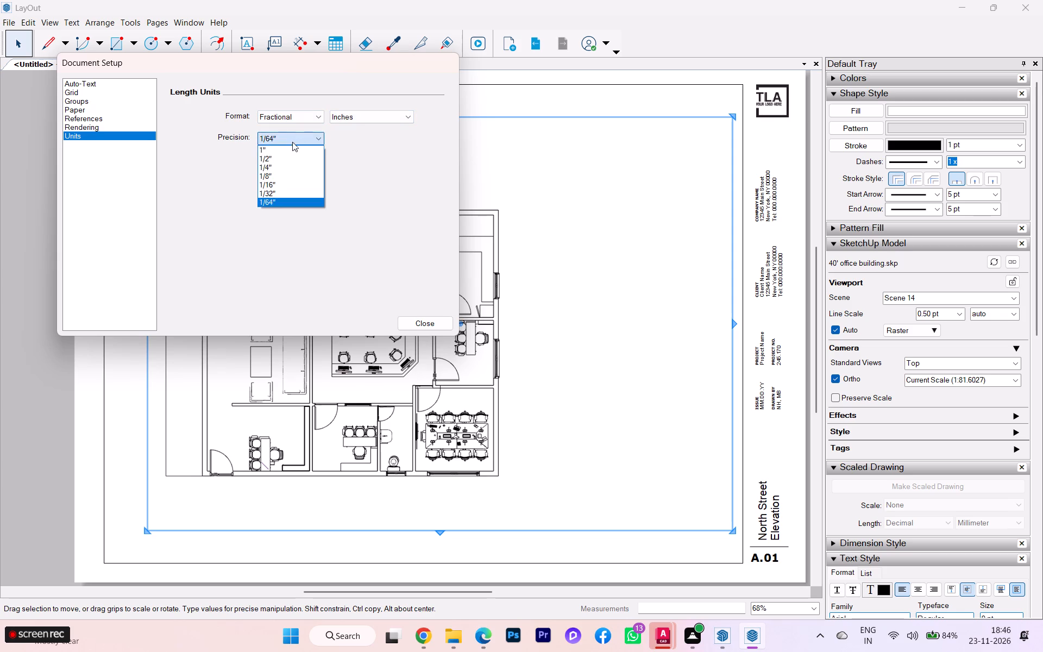
left_click(273, 156)
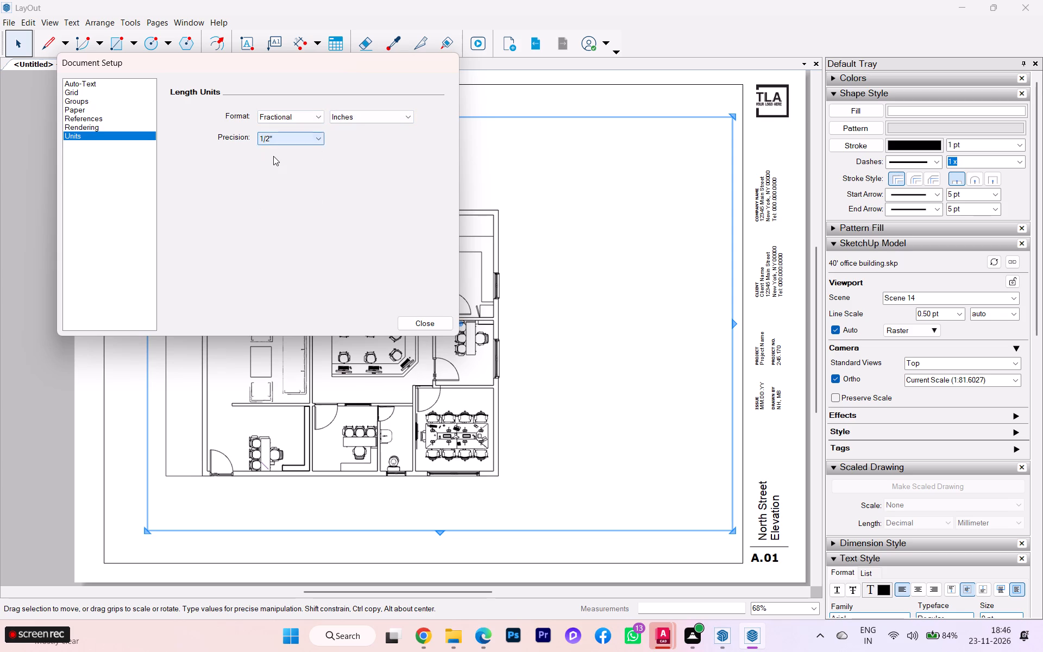
left_click(86, 110)
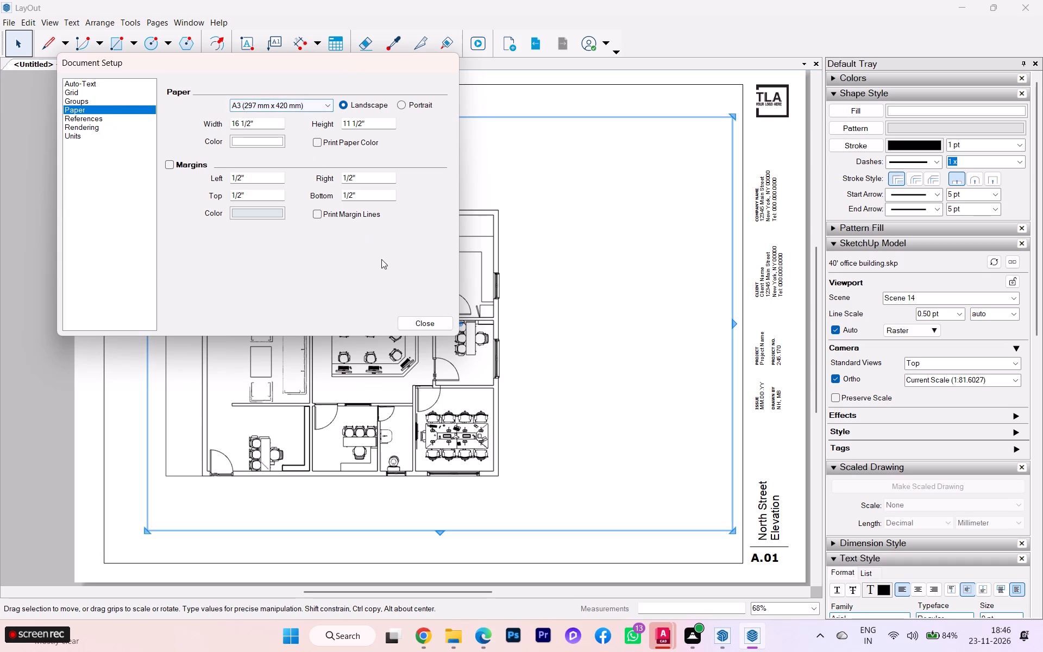
left_click(428, 323)
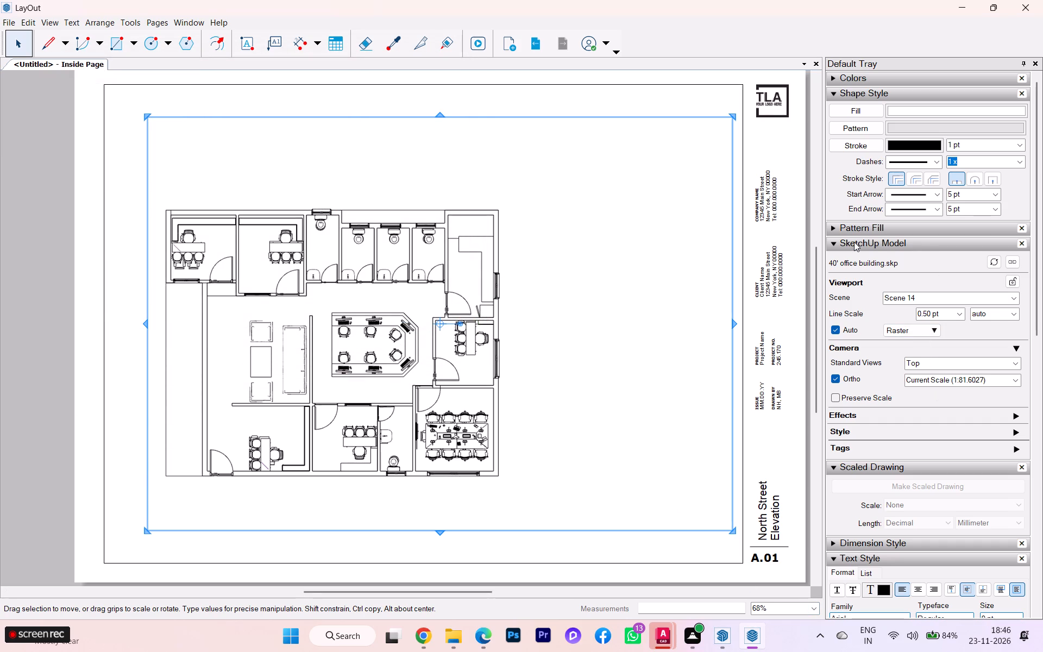
Turn on Preserve Scale for the floor plan viewport and set its scale to 1/8" = 1'-0" (1:96).
left_click(838, 395)
left_click(1015, 379)
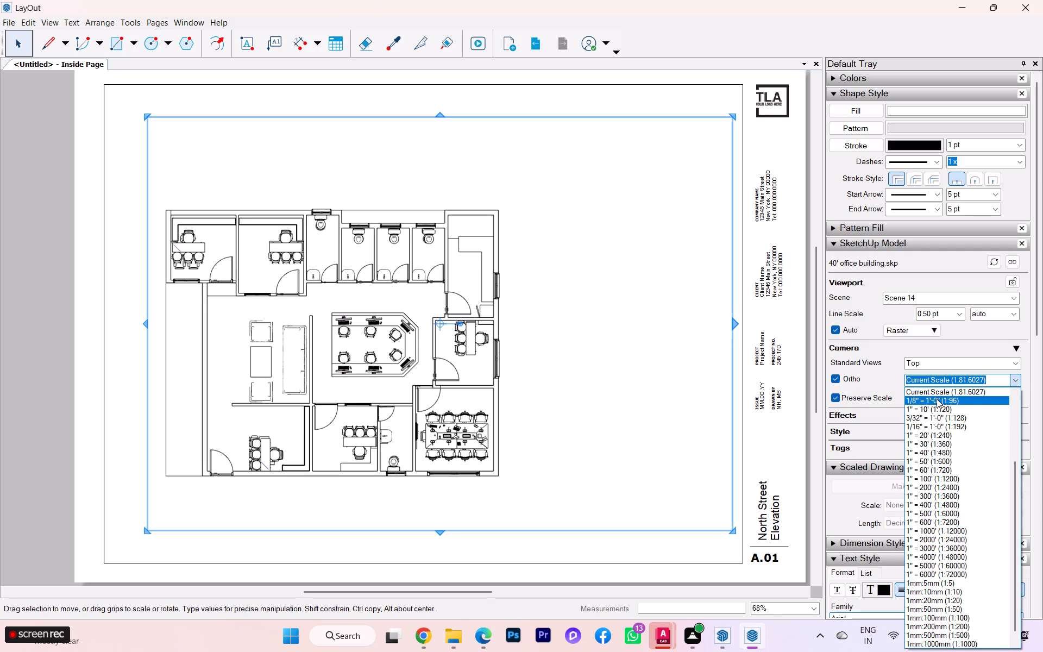
left_click(937, 399)
left_click(978, 379)
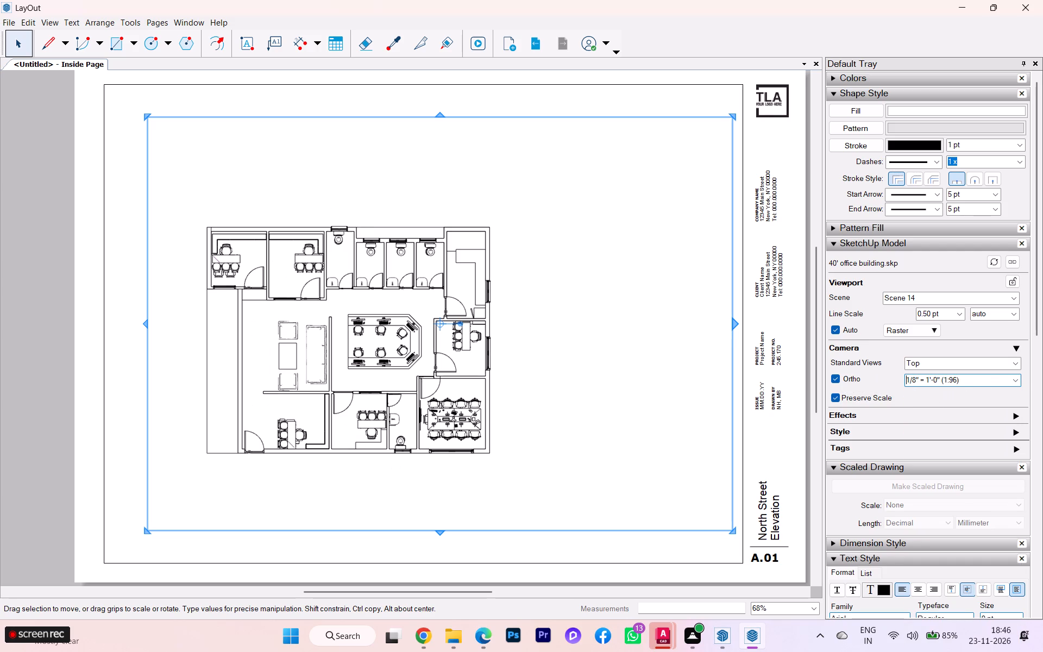
Set the floor plan viewport's scale to 1/16" = 1'-0" (1:192).
left_click(1010, 378)
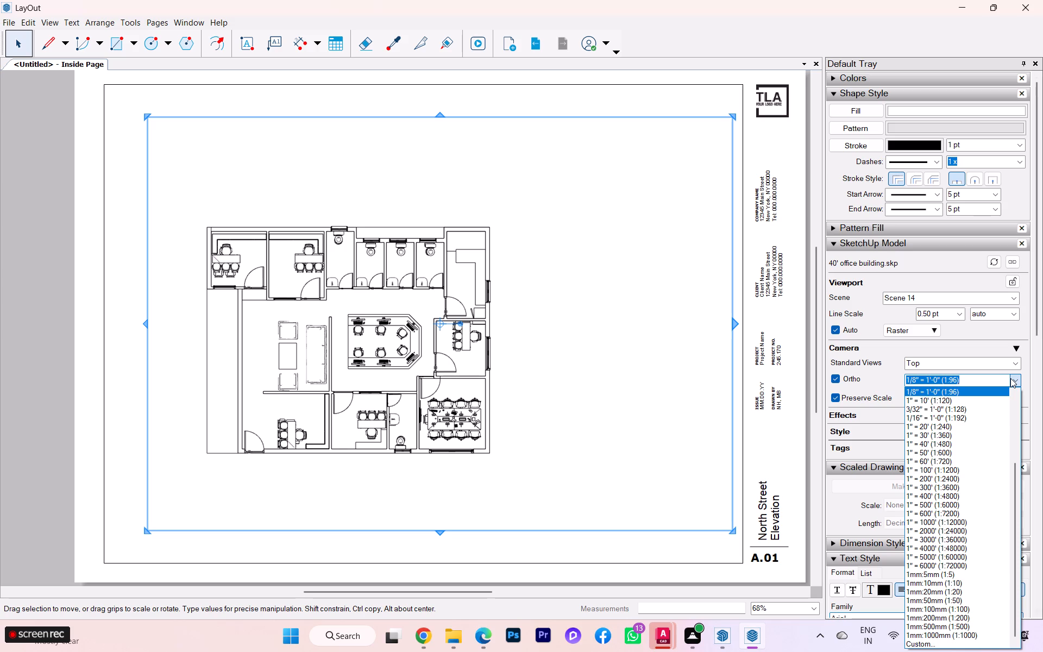
left_click(935, 419)
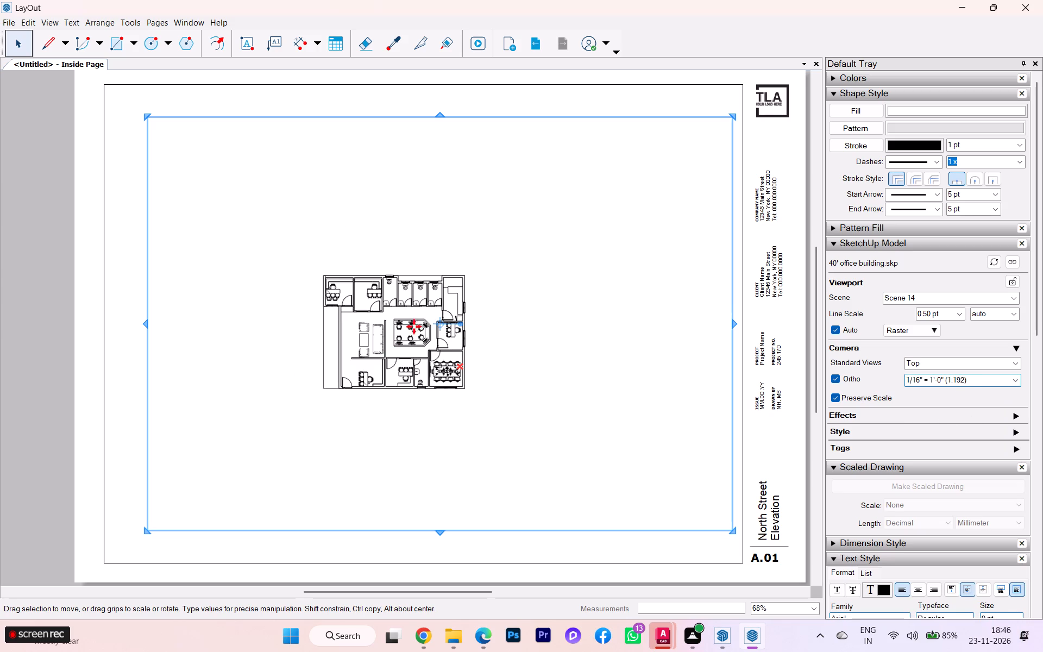
Open the floor plan viewport for editing, try to enlarge and centre the plan within its frame, and exit the viewport.
left_click(439, 323)
scroll(439, 323, "up", 2)
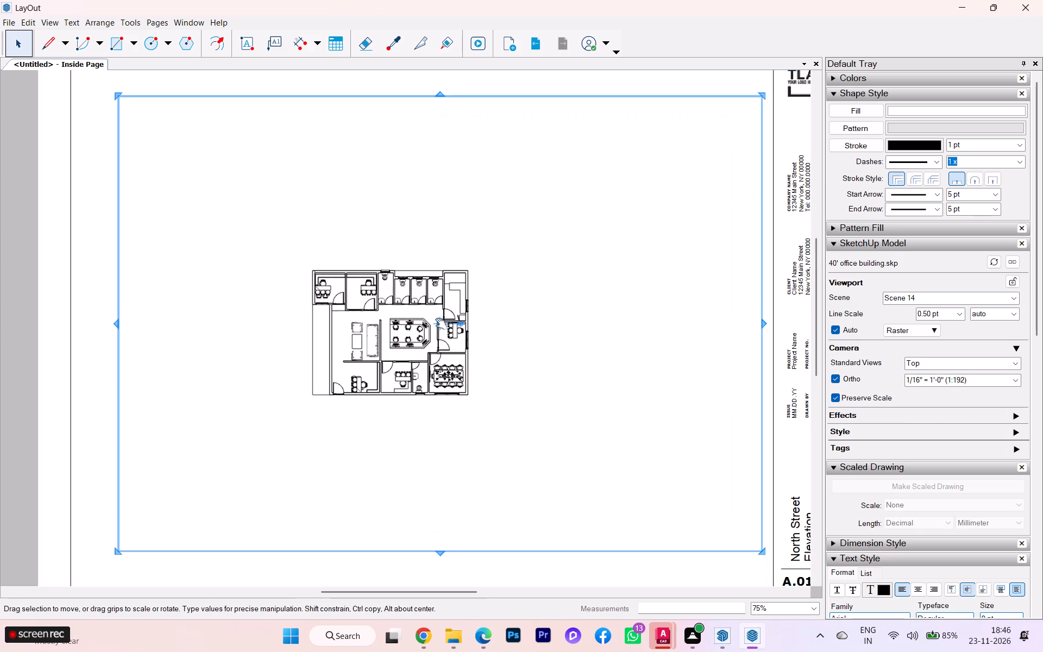
scroll(448, 320, "down", 2)
double_click(438, 322)
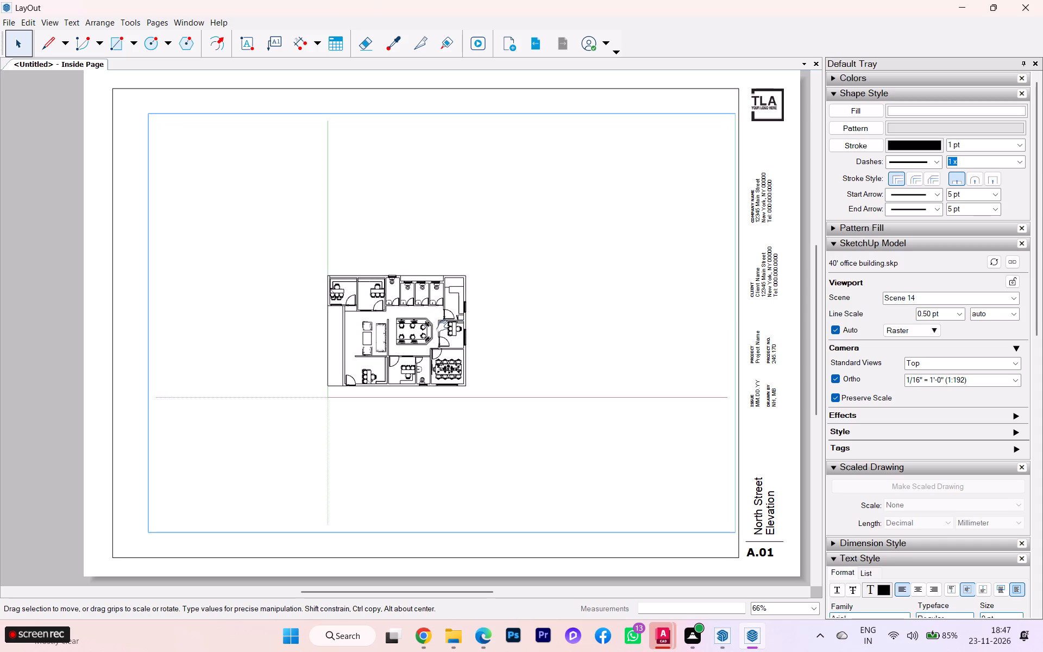
scroll(355, 333, "up", 8)
scroll(459, 297, "up", 1)
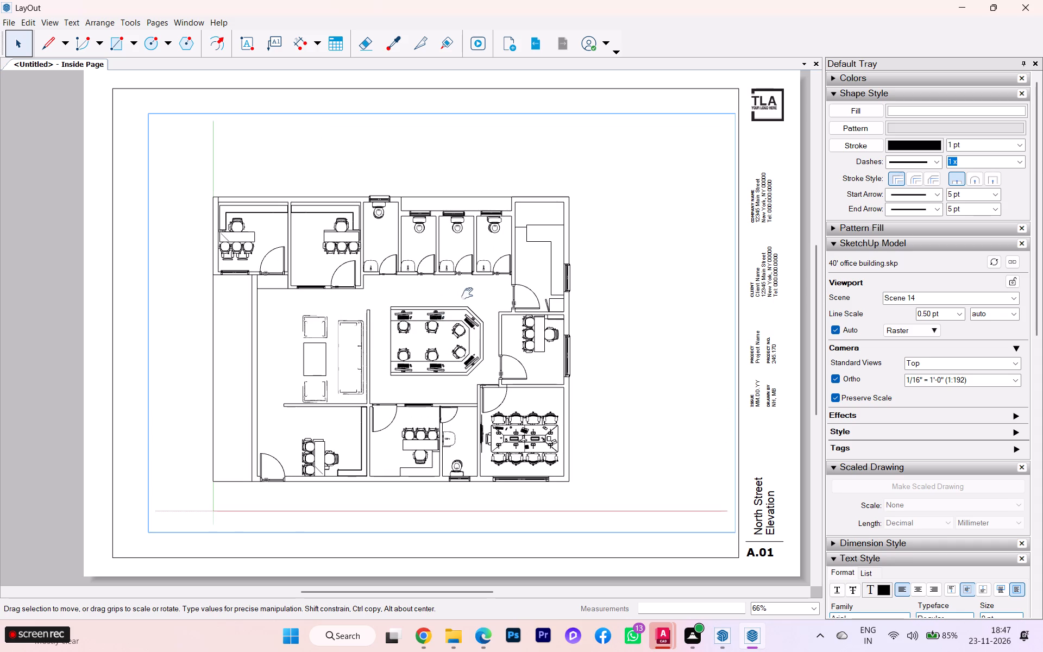
scroll(367, 310, "up", 1)
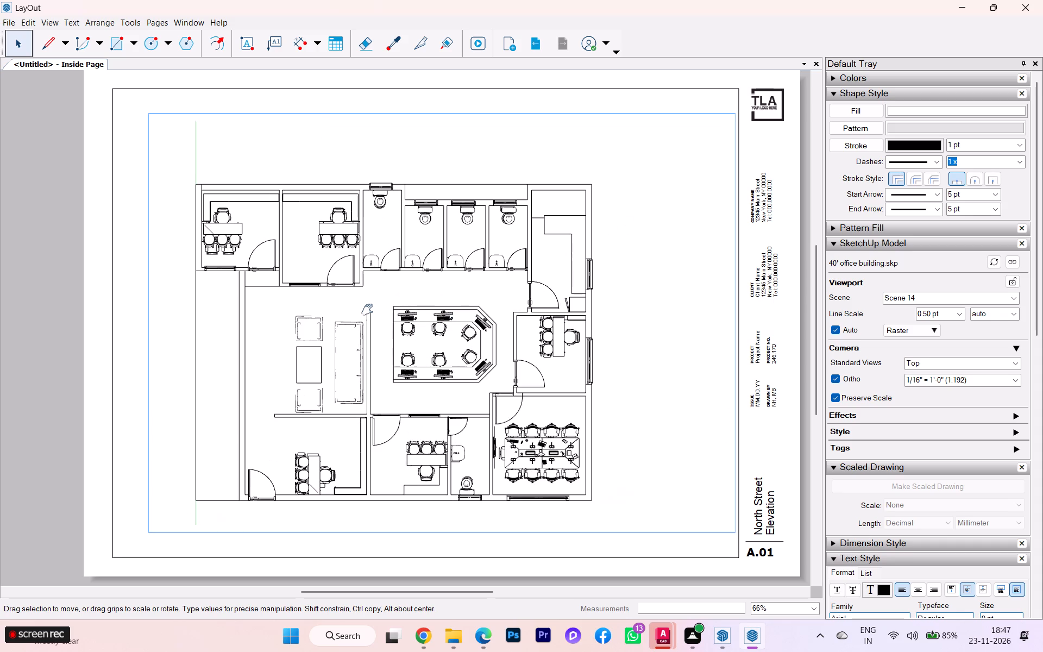
scroll(536, 215, "down", 1)
scroll(280, 388, "up", 1)
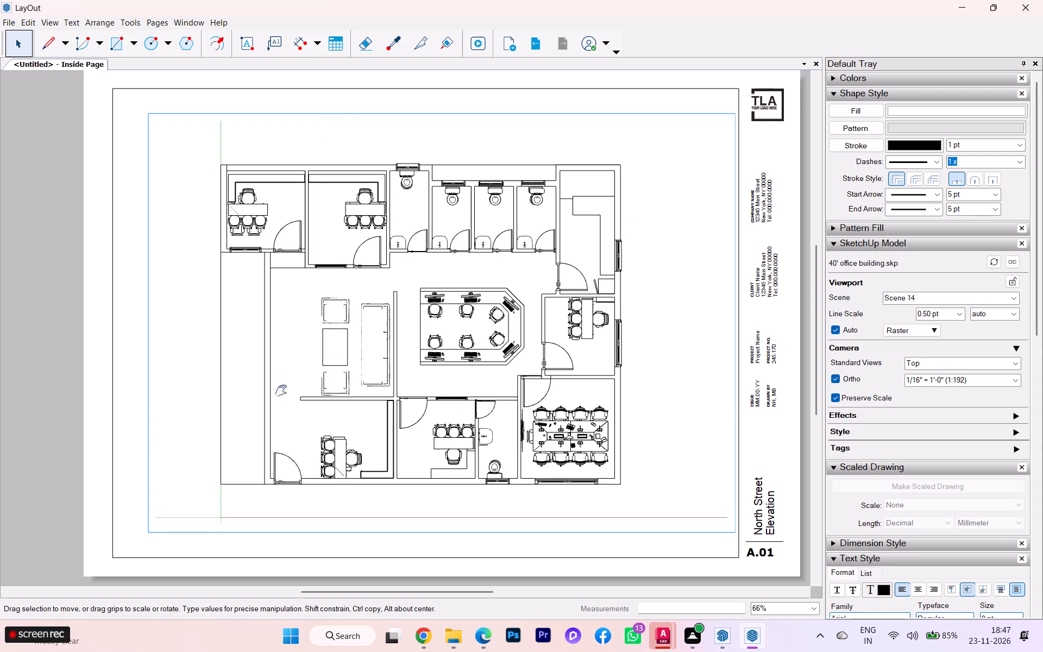
scroll(282, 390, "up", 1)
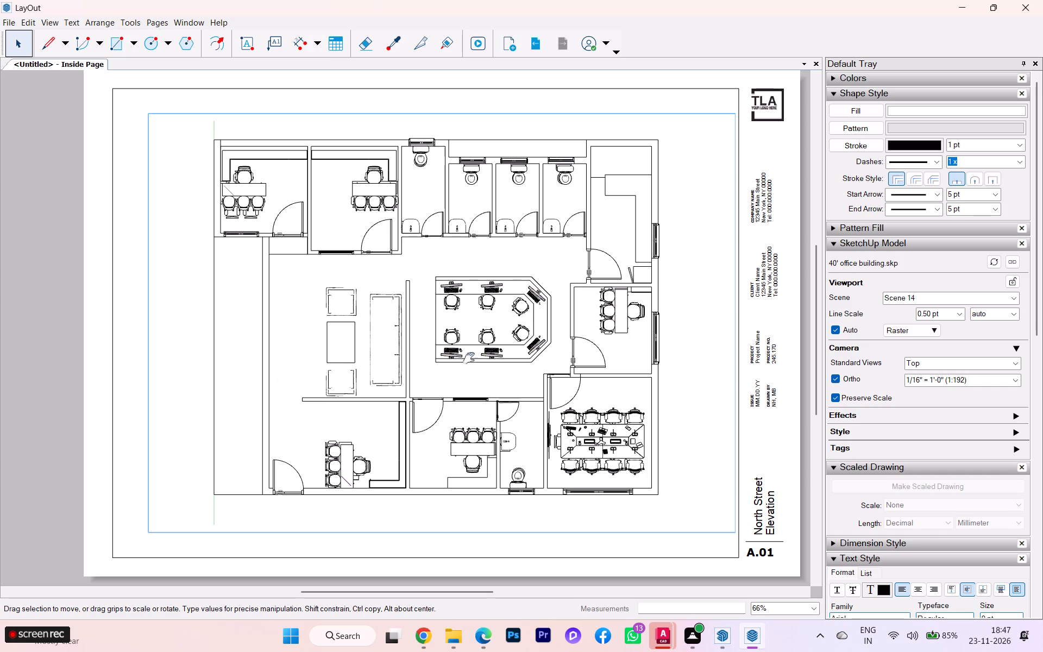
left_click(684, 279)
left_click(739, 303)
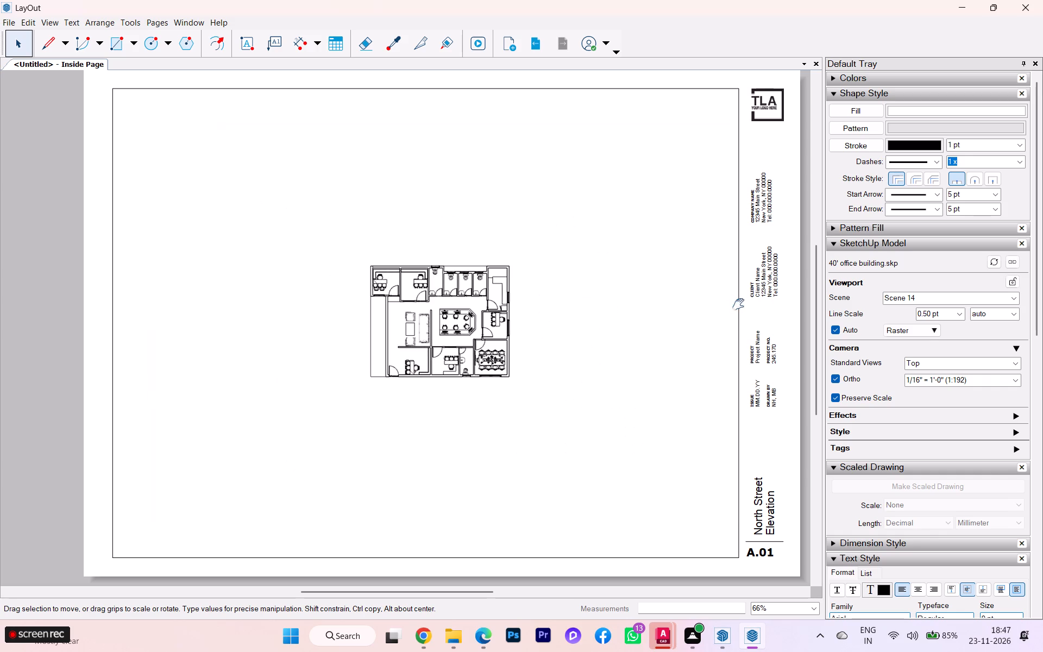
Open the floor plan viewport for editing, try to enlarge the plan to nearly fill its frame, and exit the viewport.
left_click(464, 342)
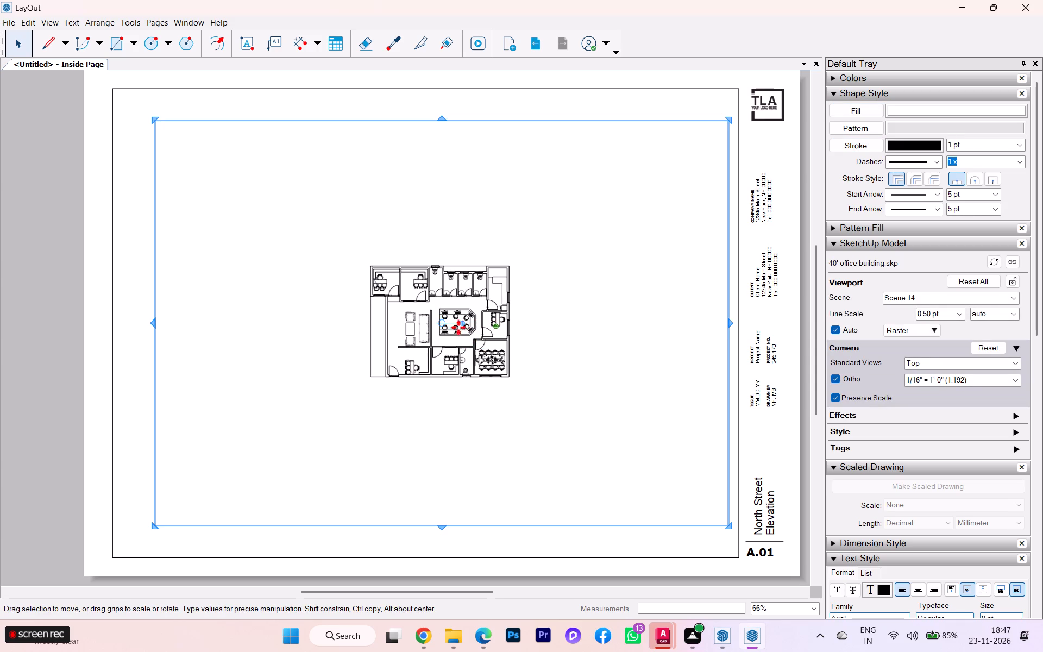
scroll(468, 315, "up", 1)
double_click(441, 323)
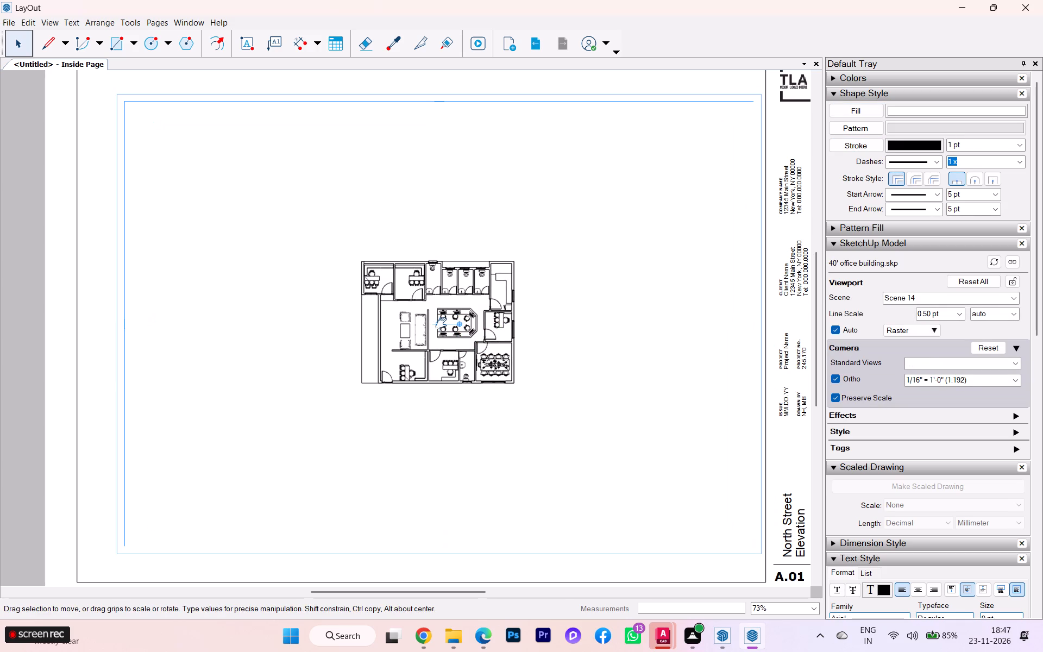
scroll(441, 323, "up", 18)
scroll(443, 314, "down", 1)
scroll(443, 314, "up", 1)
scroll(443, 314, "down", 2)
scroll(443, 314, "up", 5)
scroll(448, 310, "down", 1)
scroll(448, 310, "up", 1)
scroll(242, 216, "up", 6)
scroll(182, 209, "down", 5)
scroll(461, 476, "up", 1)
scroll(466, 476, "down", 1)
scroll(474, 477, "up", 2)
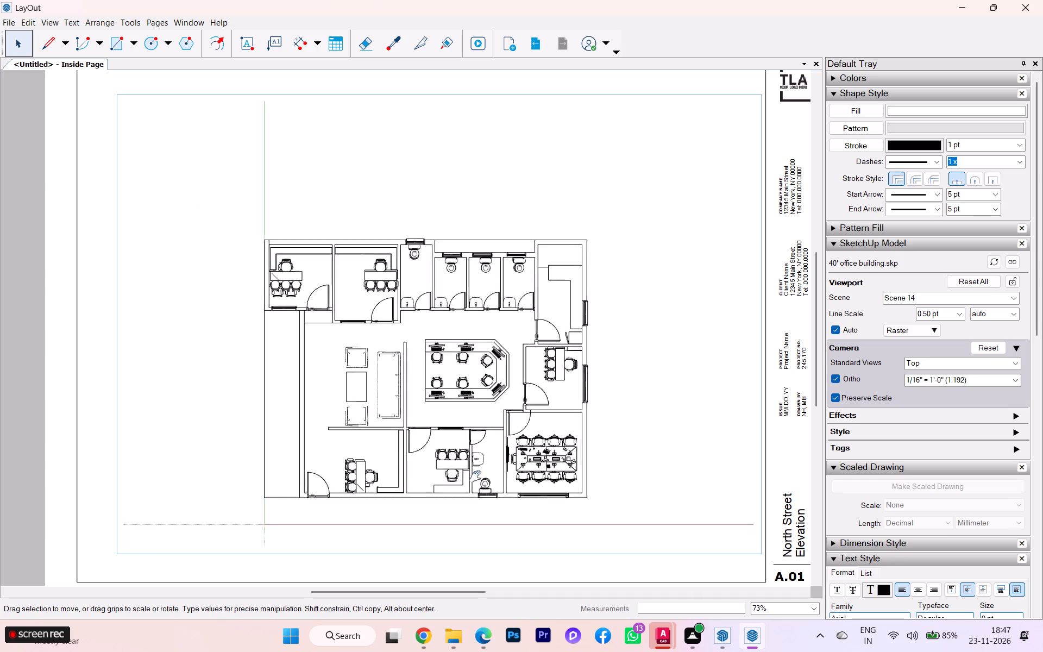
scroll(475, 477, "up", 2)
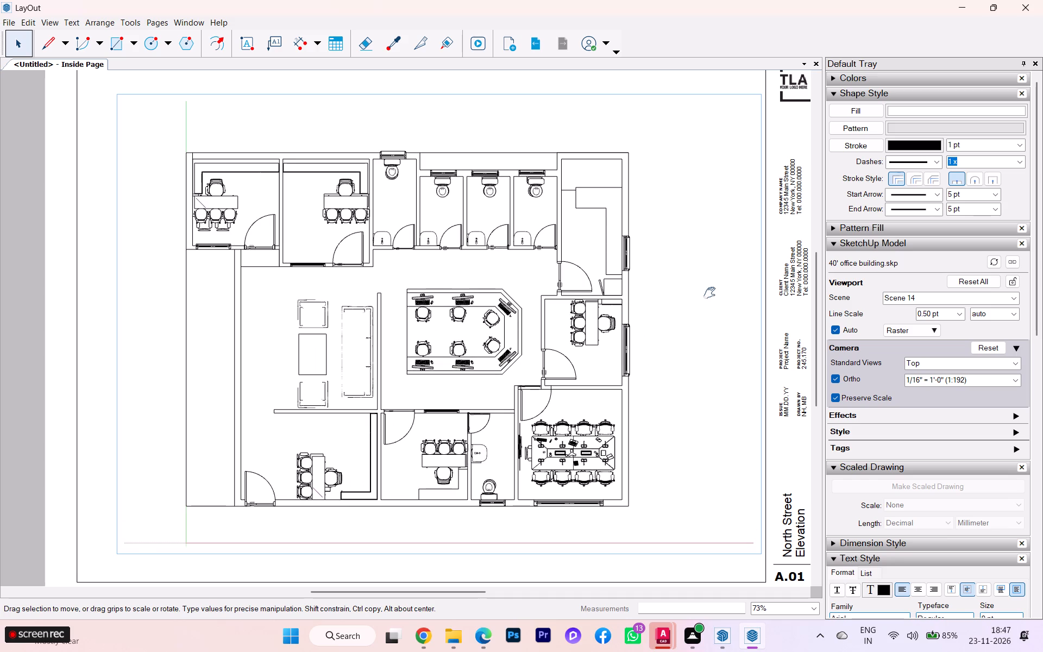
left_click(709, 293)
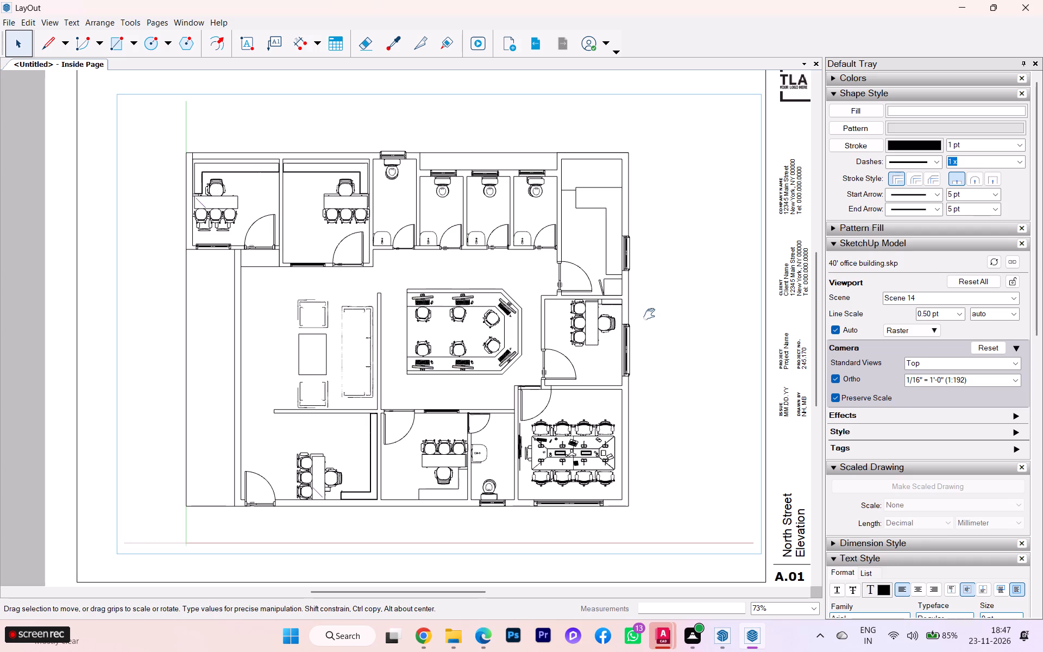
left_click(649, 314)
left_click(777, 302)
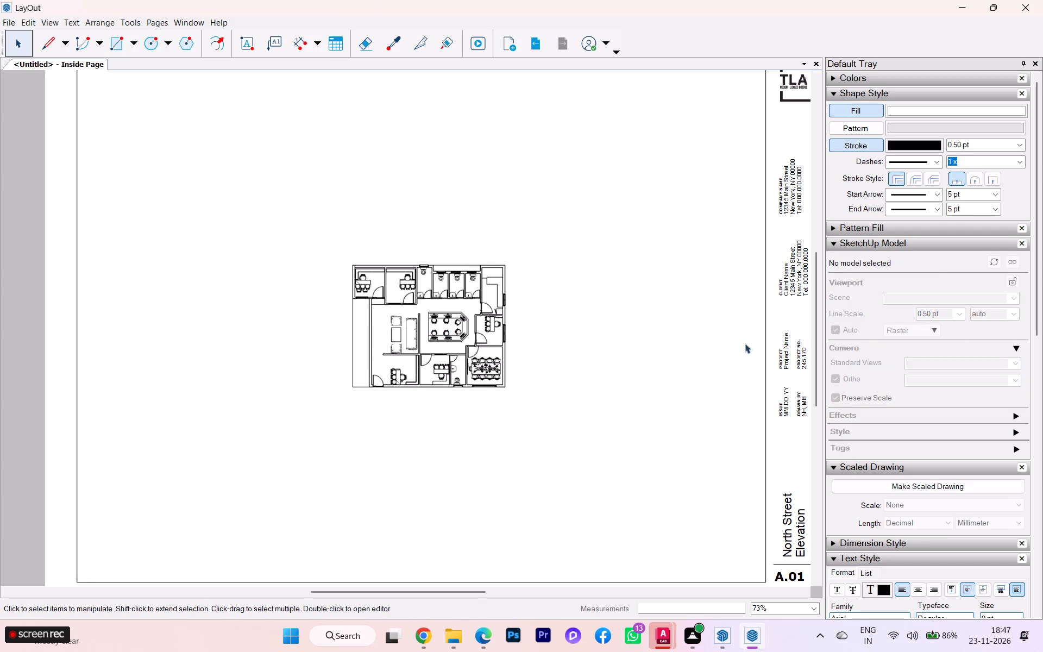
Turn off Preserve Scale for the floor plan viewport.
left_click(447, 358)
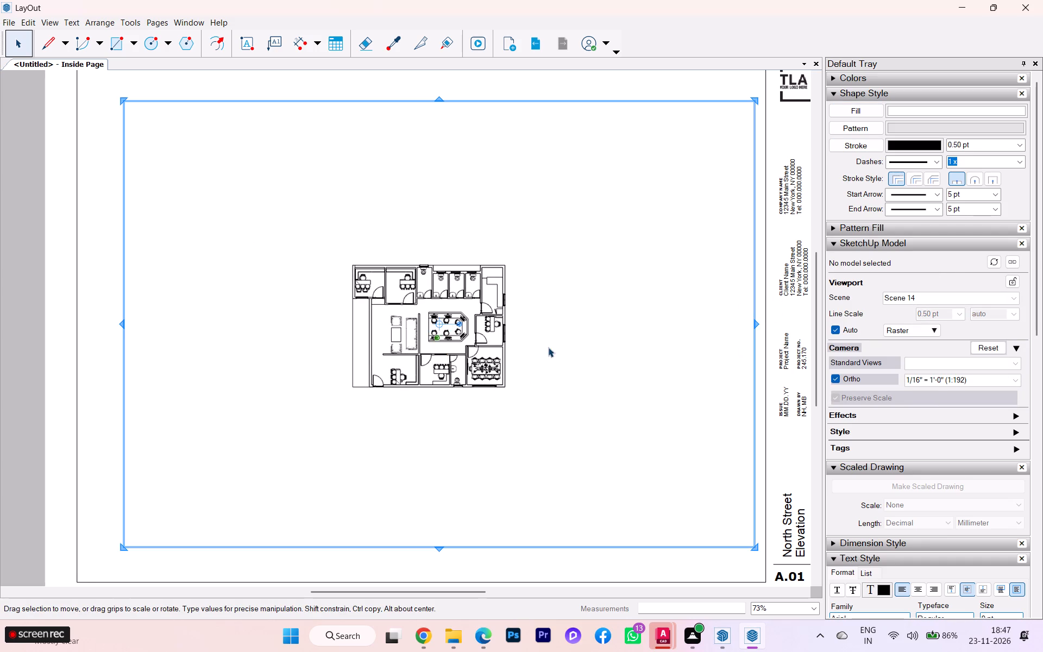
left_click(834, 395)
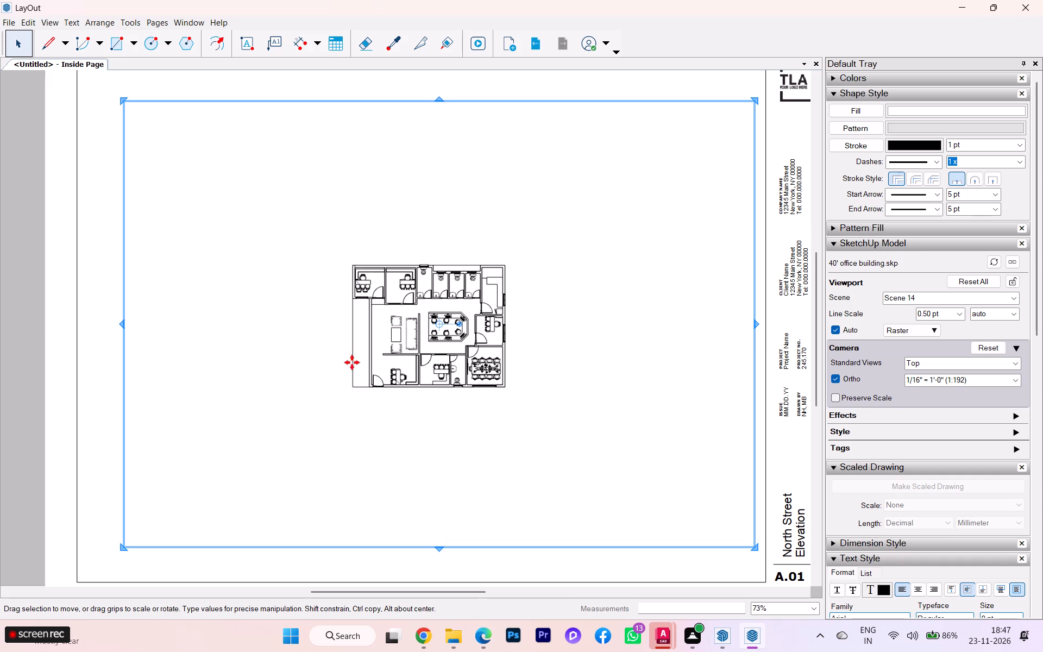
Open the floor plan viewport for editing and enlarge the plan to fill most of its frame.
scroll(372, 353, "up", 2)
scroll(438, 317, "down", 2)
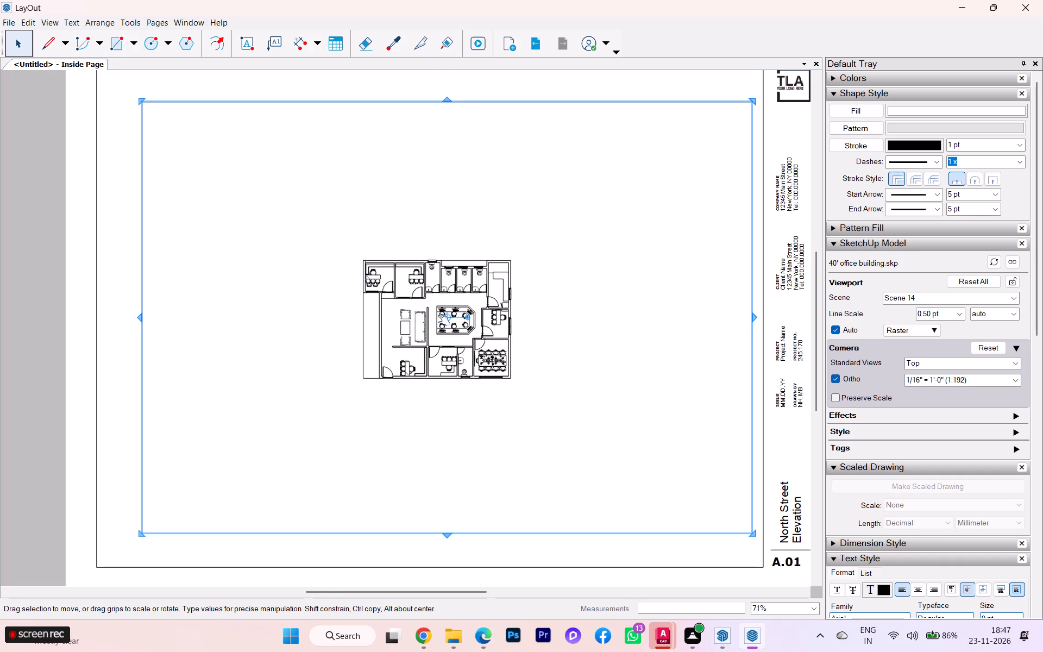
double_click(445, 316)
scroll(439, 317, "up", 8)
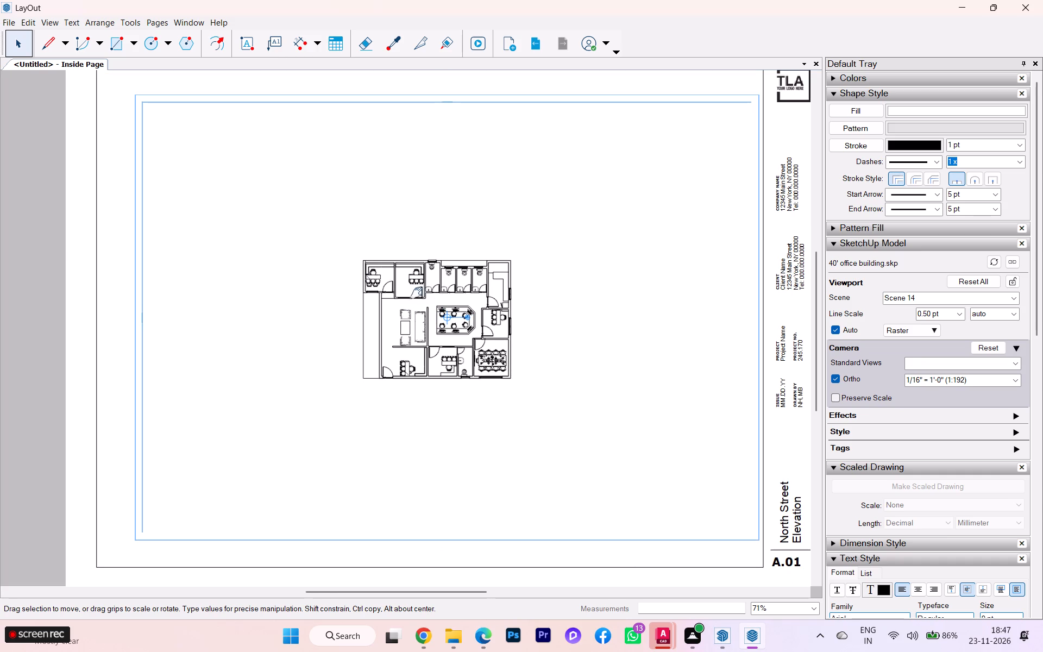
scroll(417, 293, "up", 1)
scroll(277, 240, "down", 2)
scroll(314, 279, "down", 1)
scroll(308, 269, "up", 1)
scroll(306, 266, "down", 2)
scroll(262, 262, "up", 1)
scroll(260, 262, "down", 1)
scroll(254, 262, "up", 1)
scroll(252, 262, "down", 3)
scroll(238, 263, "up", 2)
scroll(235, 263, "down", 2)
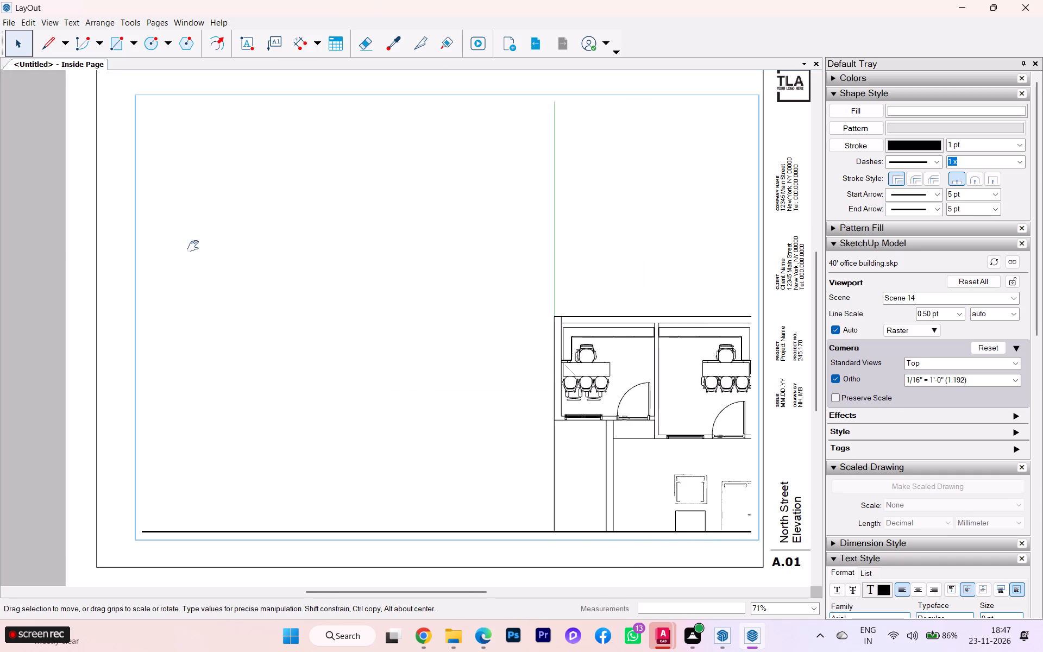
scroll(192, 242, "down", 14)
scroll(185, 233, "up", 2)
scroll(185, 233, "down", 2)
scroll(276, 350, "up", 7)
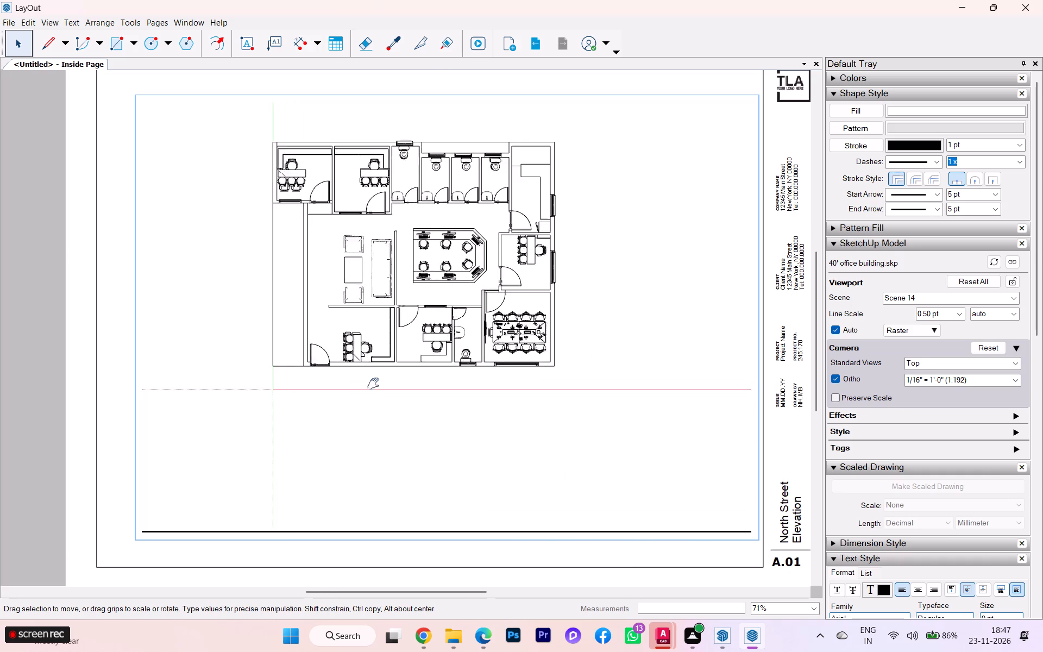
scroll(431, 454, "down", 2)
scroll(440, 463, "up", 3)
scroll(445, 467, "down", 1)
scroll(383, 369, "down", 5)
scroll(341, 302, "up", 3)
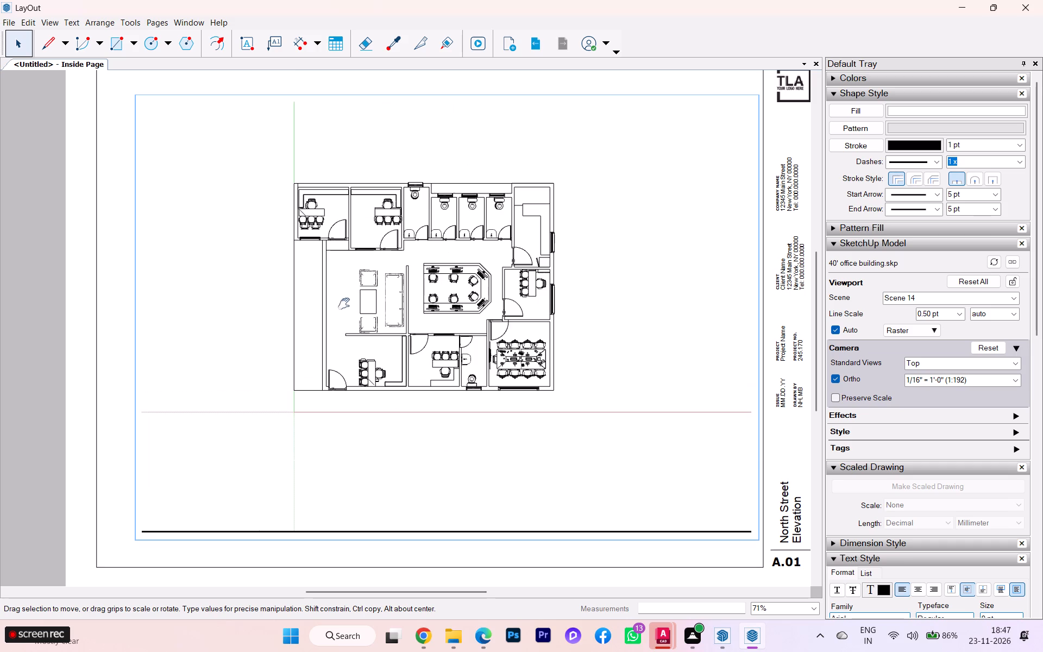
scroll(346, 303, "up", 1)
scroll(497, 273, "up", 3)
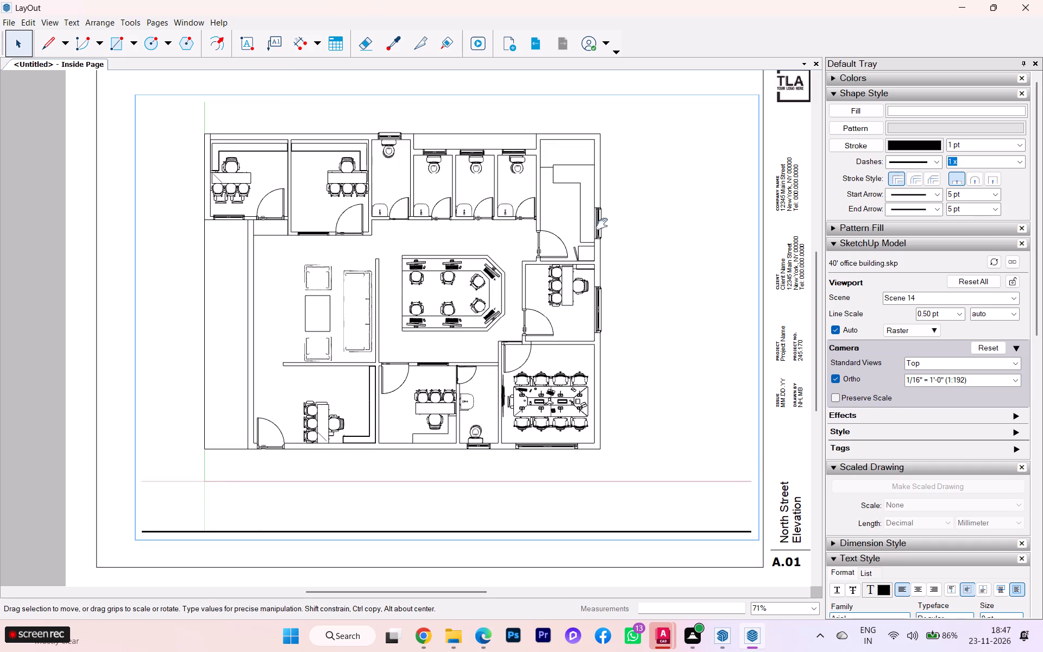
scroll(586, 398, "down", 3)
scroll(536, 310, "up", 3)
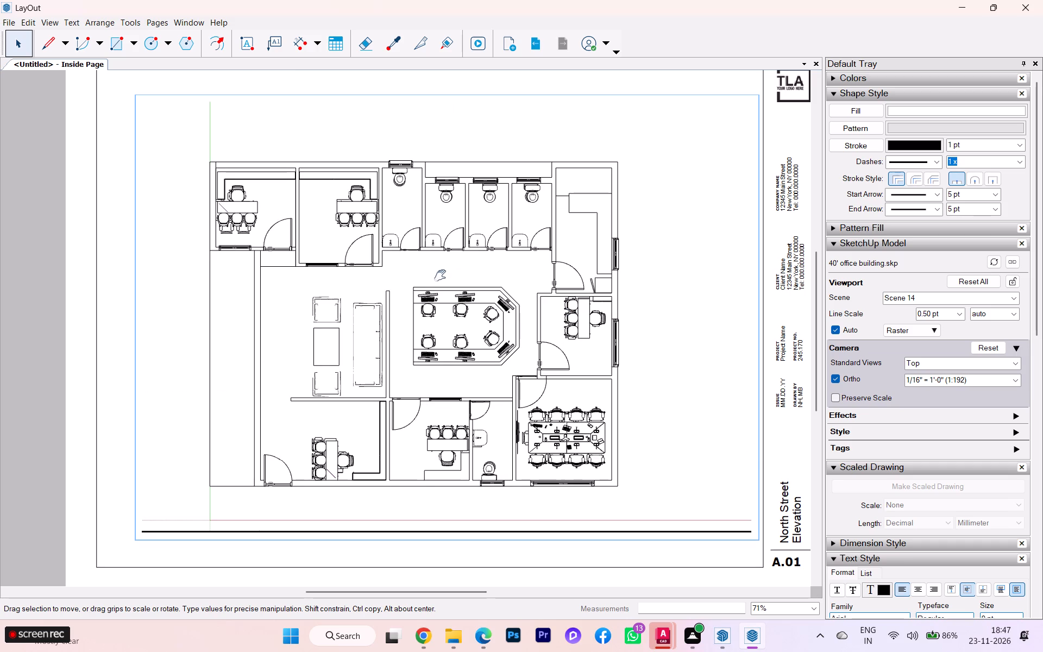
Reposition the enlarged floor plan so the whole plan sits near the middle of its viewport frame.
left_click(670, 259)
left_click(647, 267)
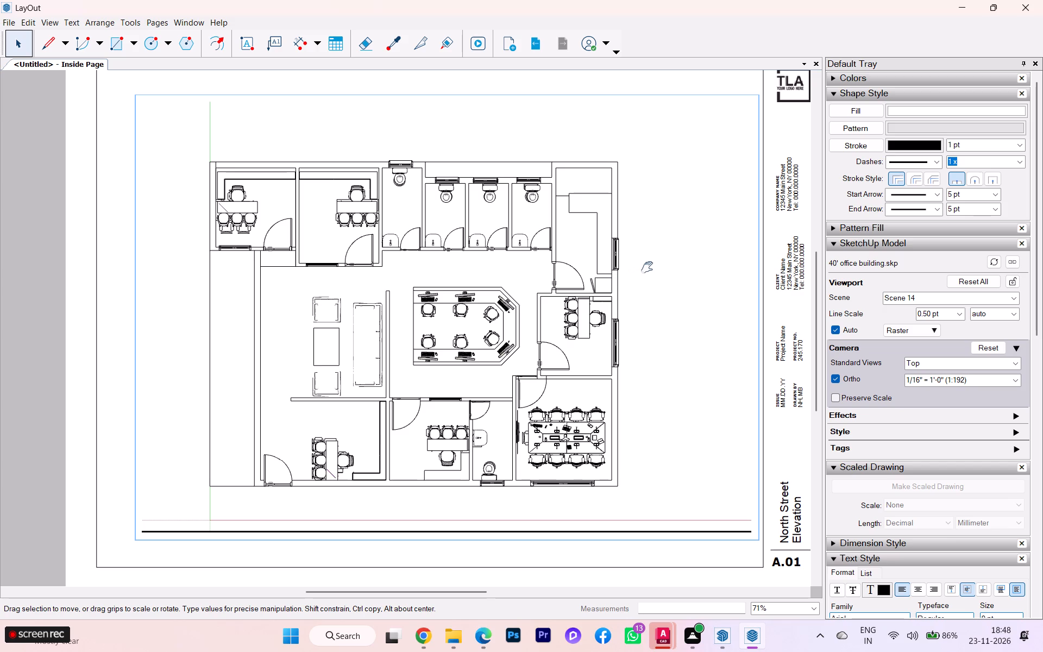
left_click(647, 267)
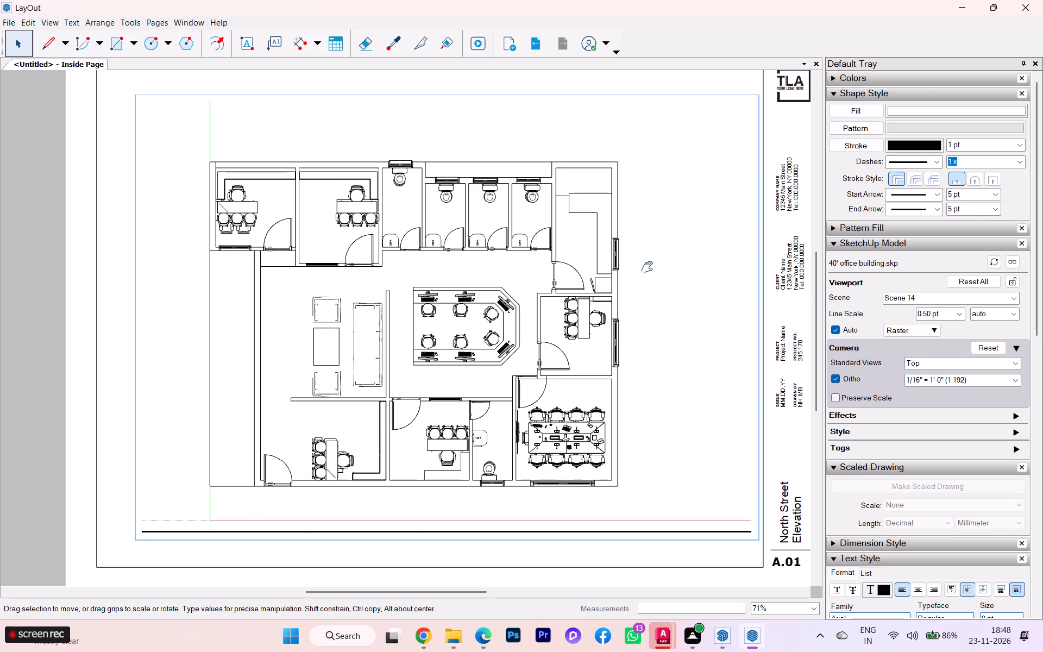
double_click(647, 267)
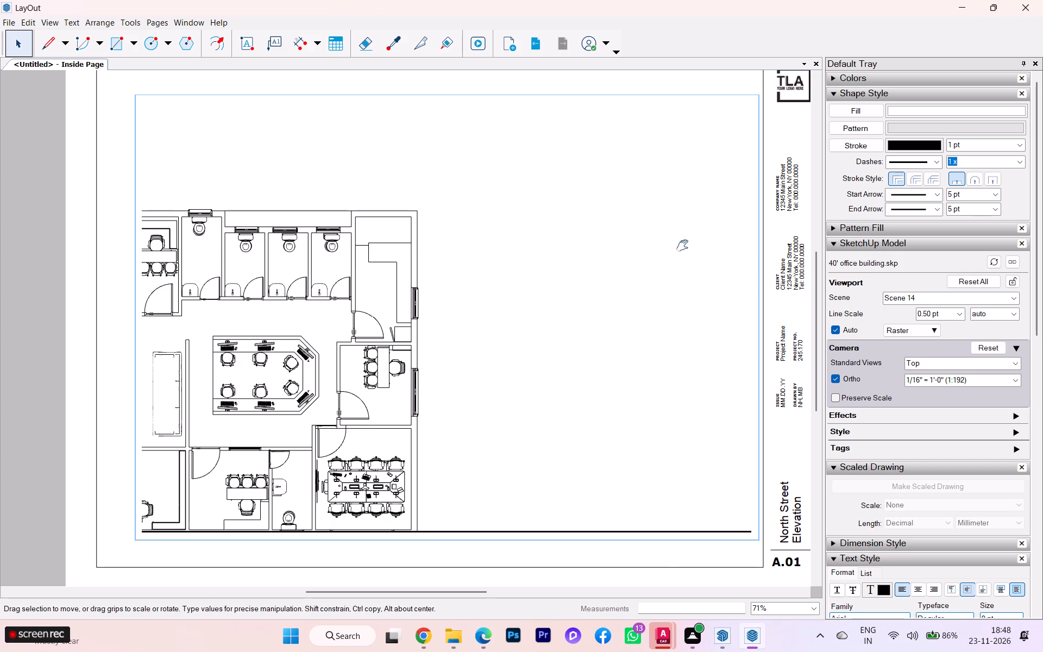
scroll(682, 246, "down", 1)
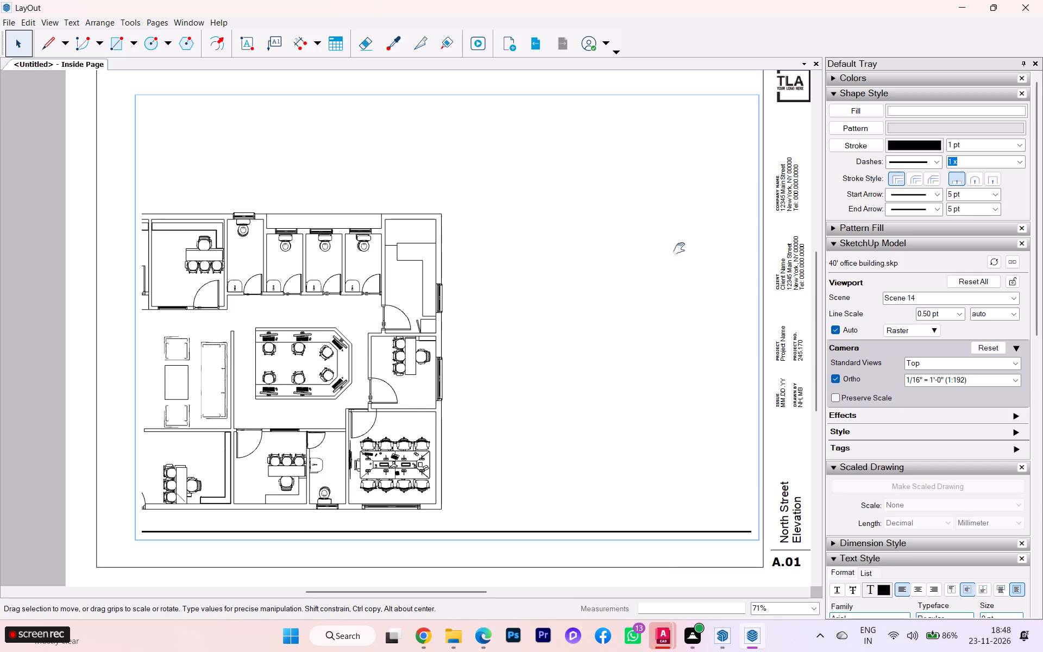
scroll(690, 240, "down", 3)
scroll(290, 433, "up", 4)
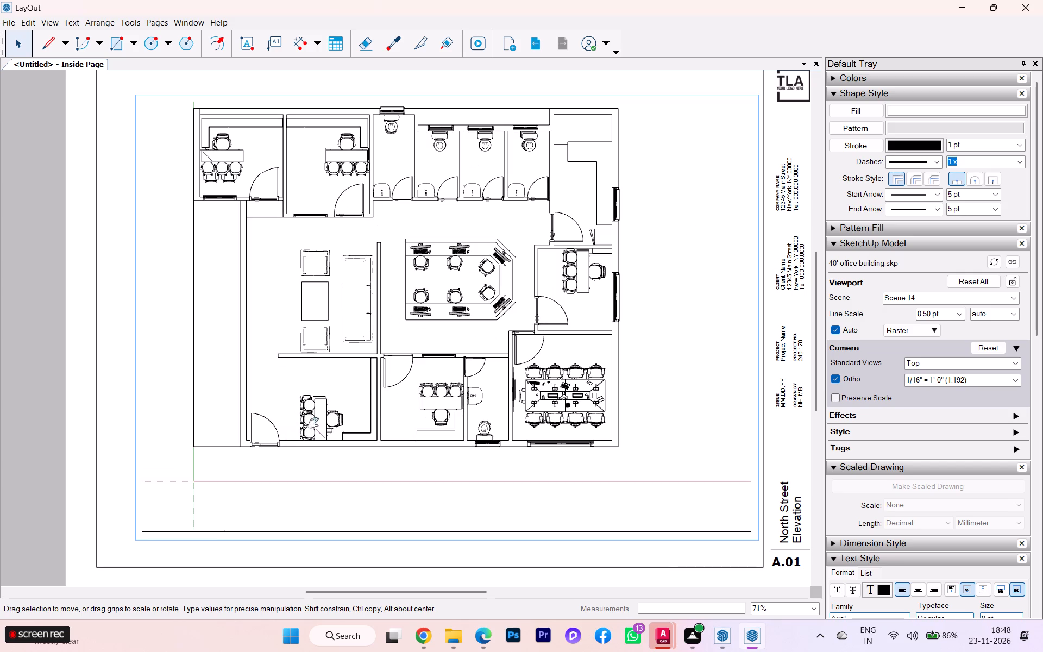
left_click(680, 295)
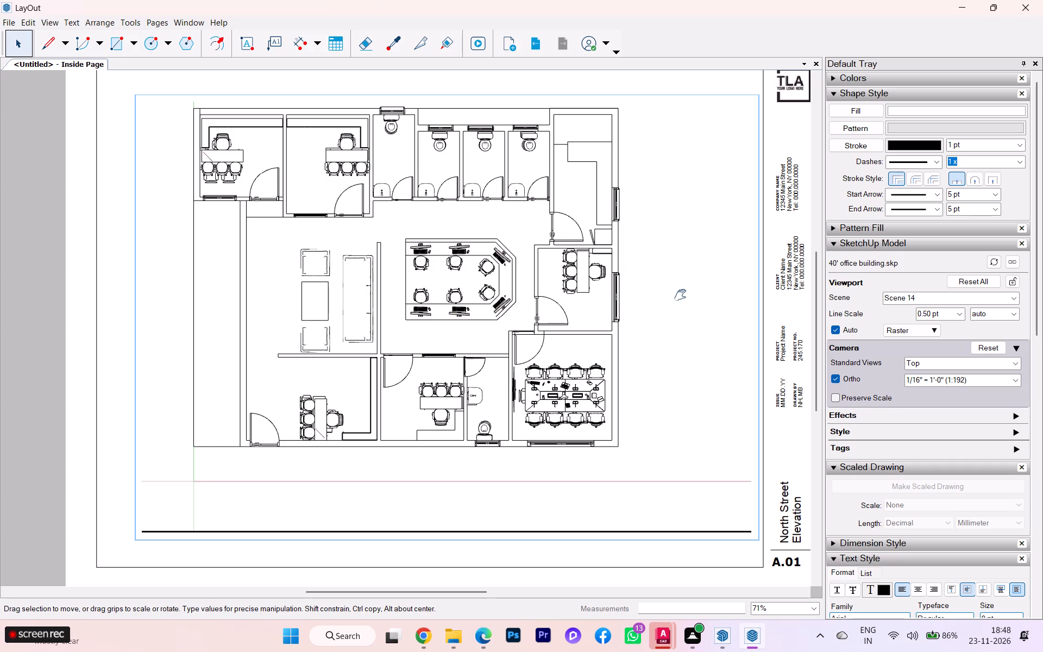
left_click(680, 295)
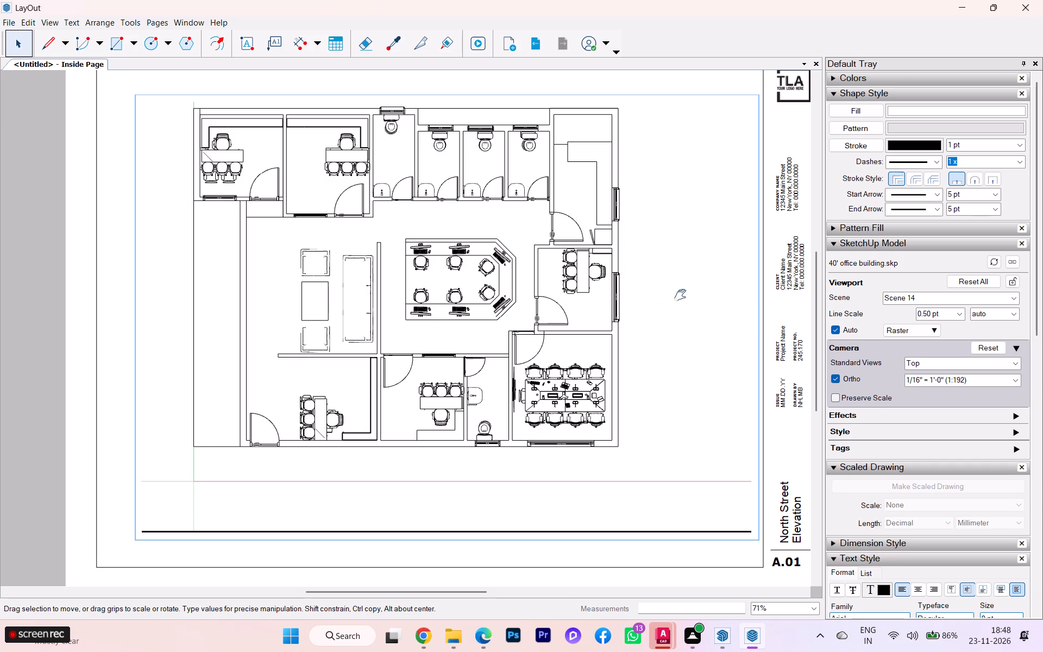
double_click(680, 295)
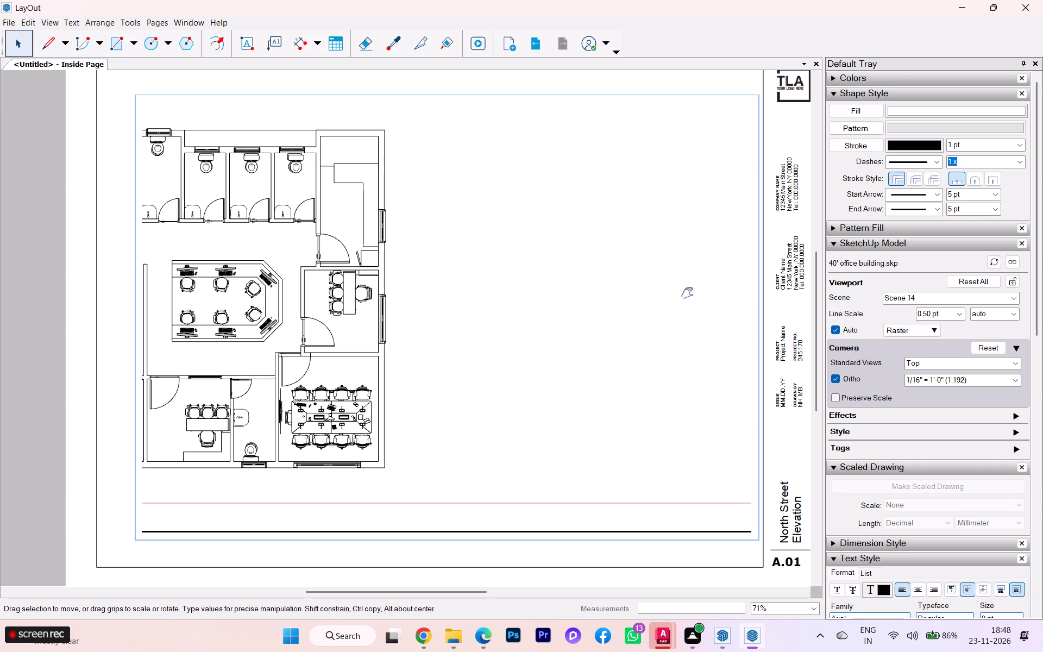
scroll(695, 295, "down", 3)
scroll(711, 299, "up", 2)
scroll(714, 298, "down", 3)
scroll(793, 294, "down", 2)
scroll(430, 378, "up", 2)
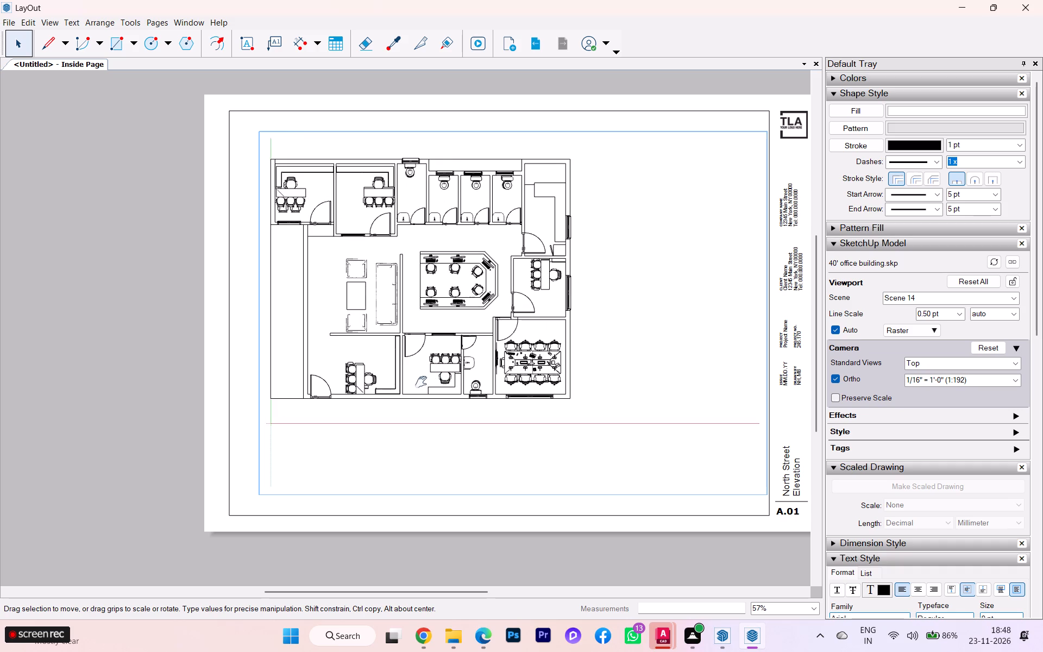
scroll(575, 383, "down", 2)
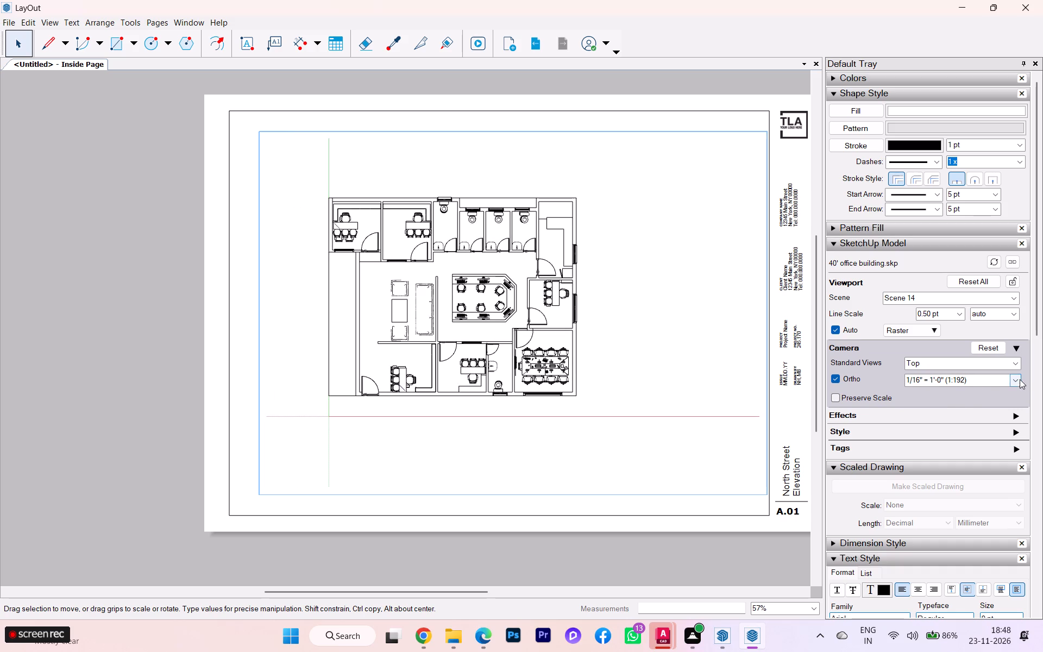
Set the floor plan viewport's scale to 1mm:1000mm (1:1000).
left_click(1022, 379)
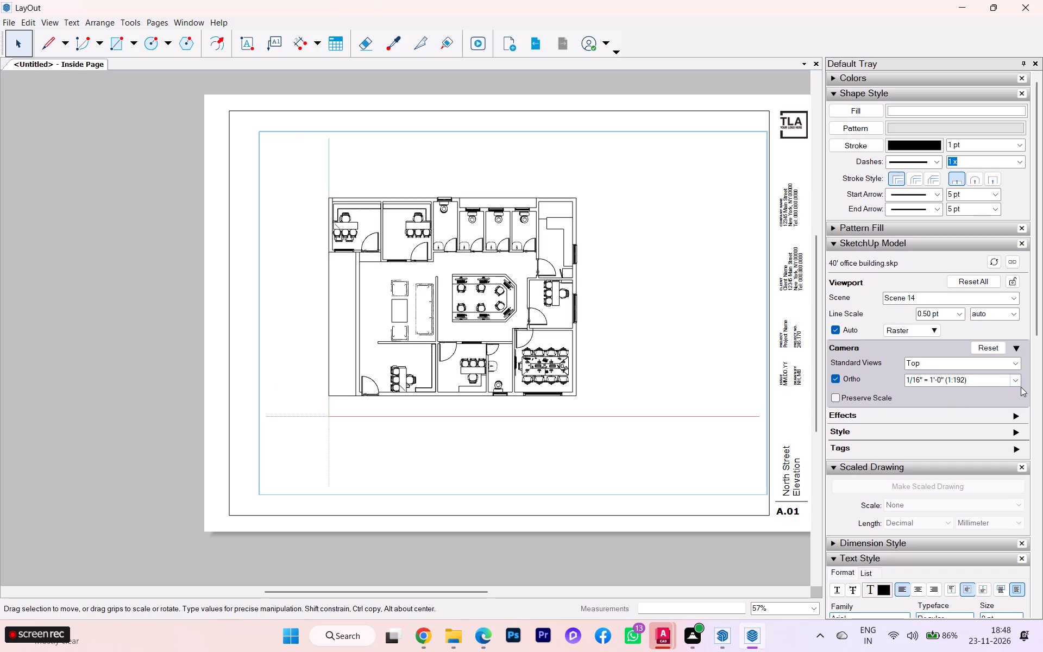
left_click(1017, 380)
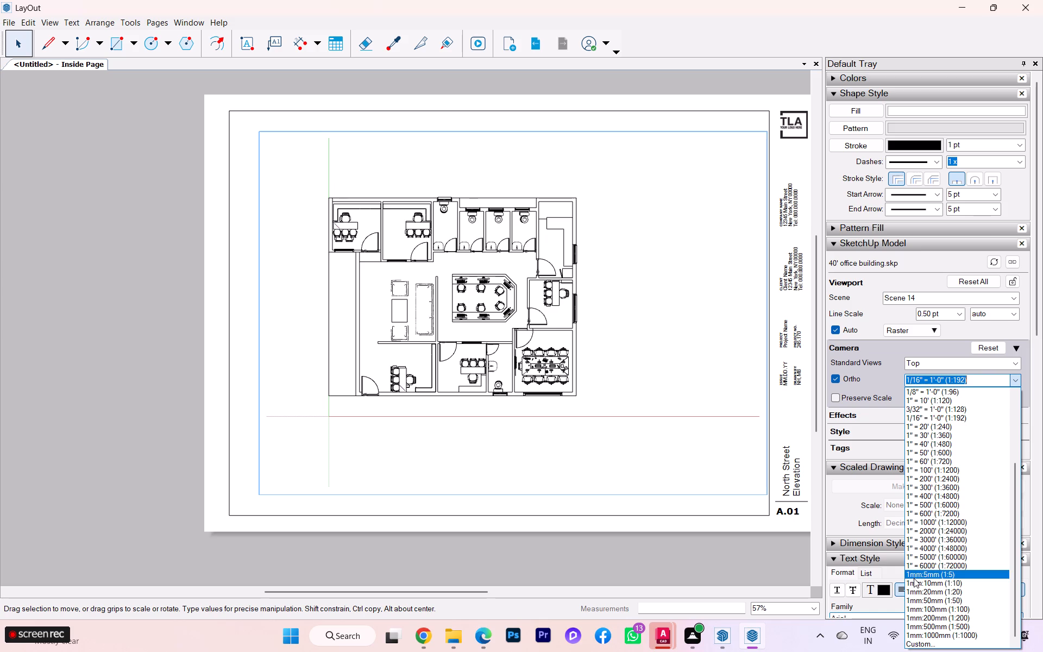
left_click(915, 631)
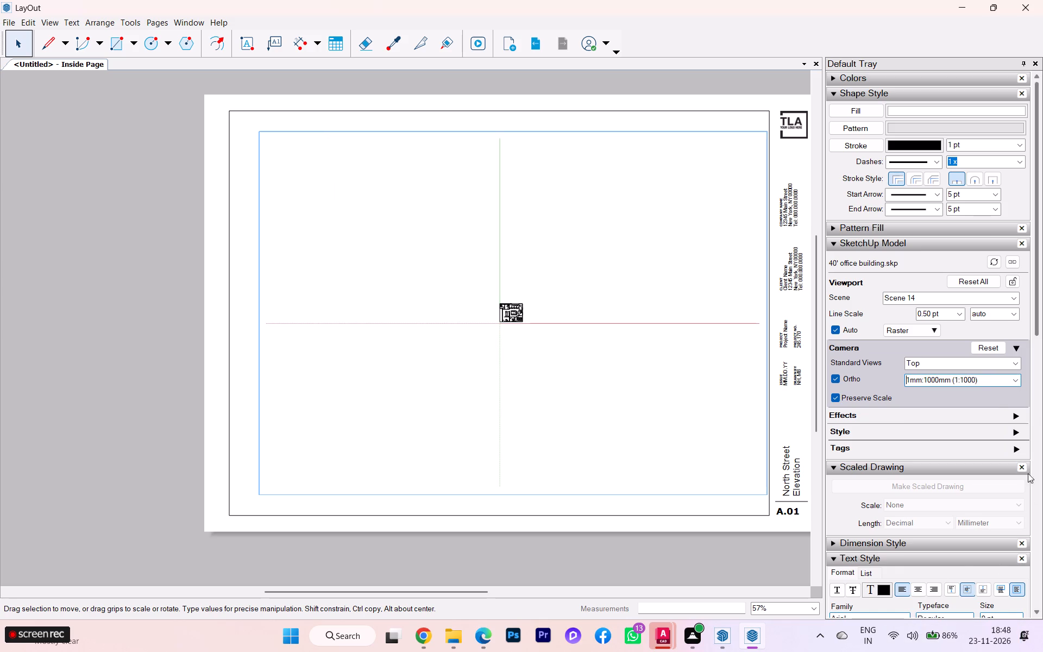
Set the floor plan viewport's scale to 1" = 10' (1:120).
left_click(1001, 378)
left_click(1017, 384)
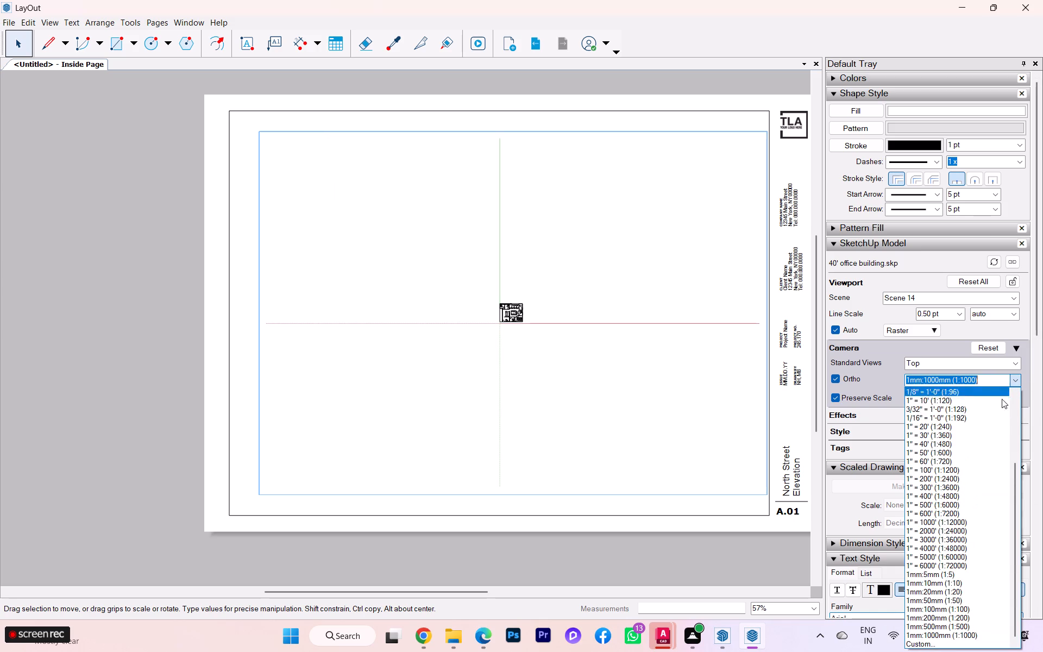
scroll(969, 594, "down", 5)
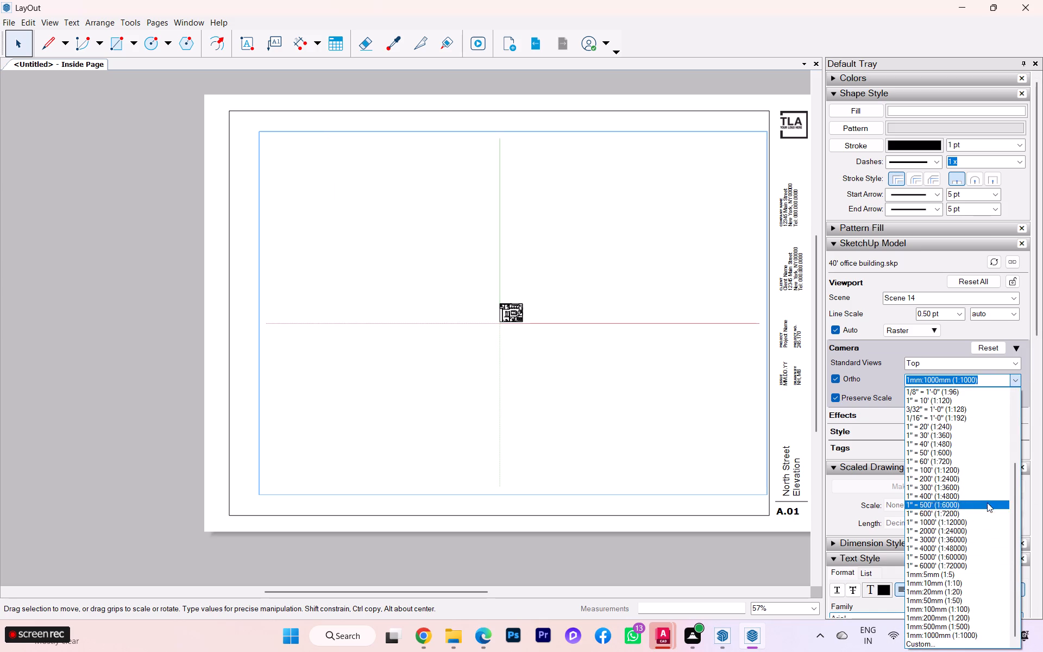
left_click(914, 403)
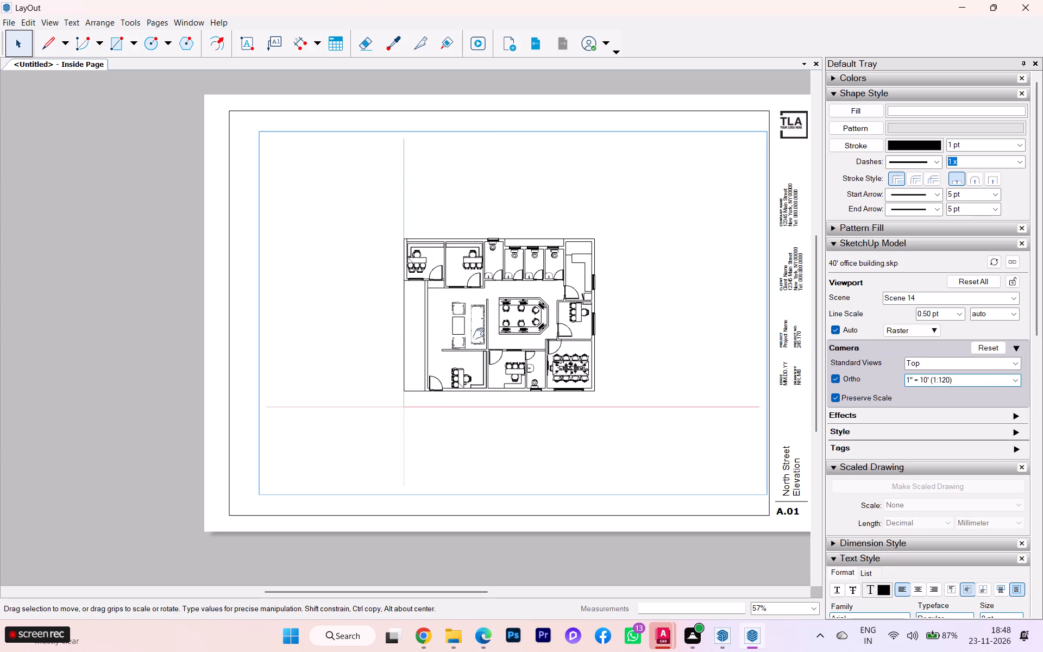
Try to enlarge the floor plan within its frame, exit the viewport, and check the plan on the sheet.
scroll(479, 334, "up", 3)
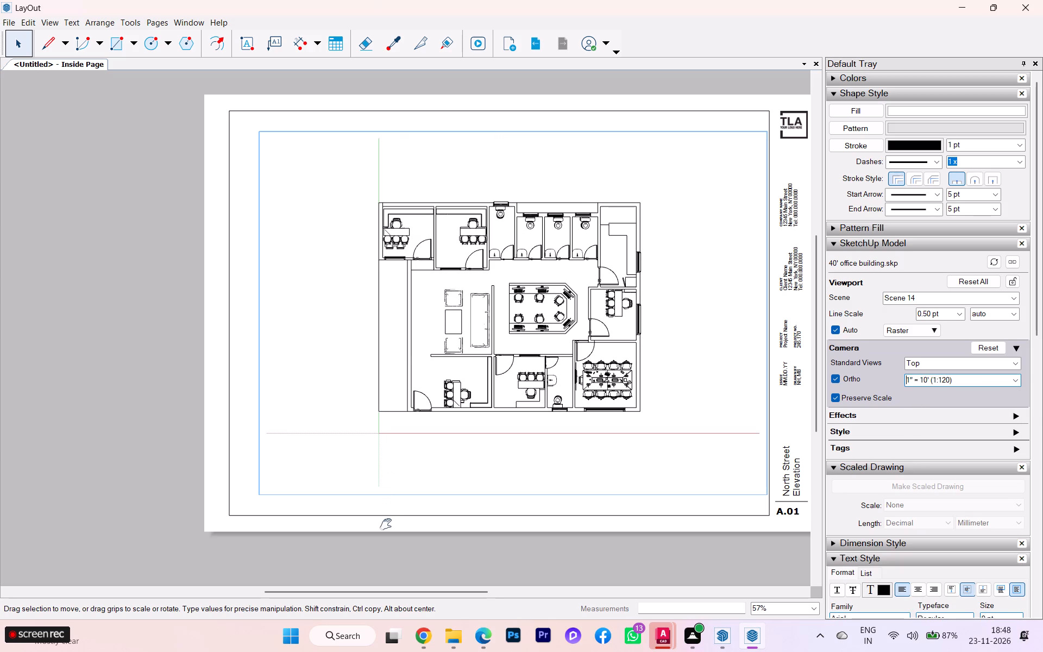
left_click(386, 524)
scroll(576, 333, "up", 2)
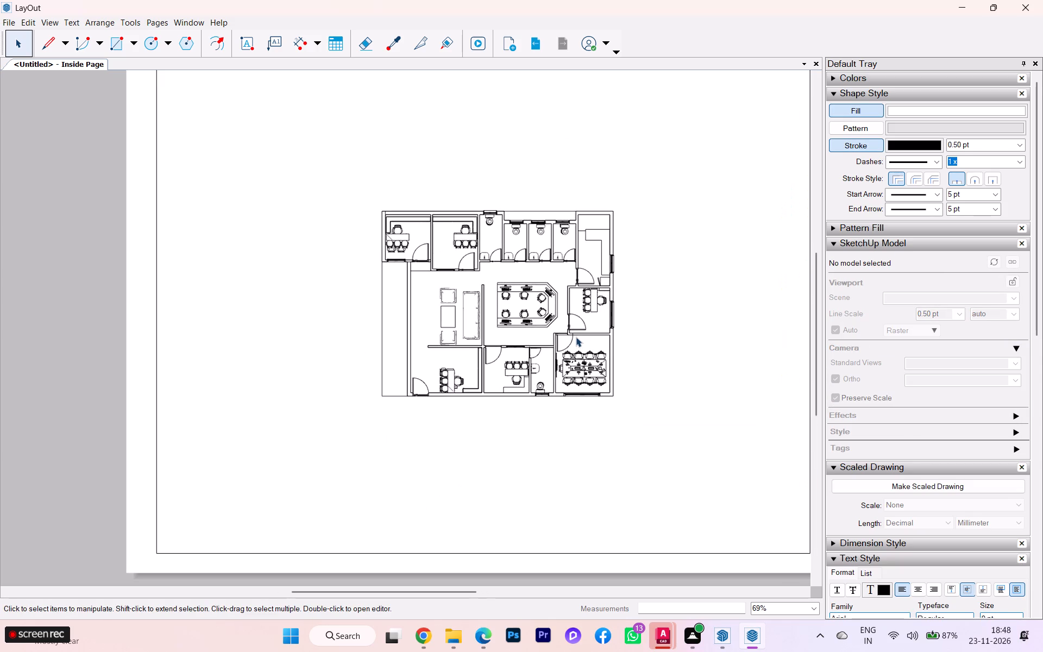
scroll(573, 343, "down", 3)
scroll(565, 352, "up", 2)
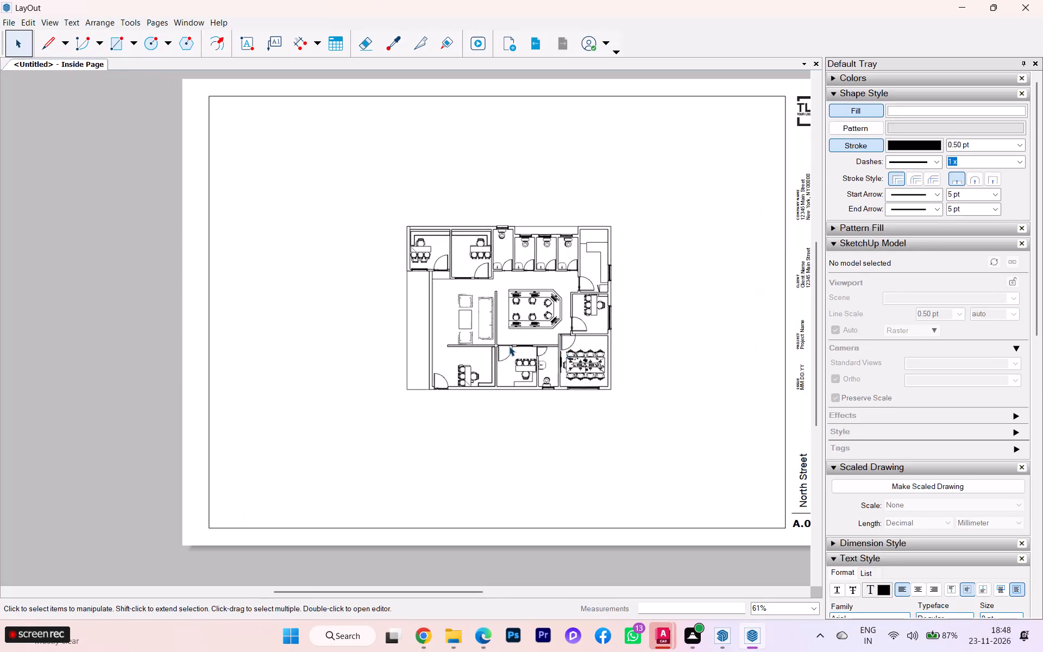
Examine the floor plan's linework and its size on the sheet at the 1:120 scale.
scroll(509, 346, "down", 1)
scroll(509, 346, "up", 6)
scroll(479, 334, "down", 1)
scroll(477, 334, "up", 4)
scroll(259, 352, "down", 1)
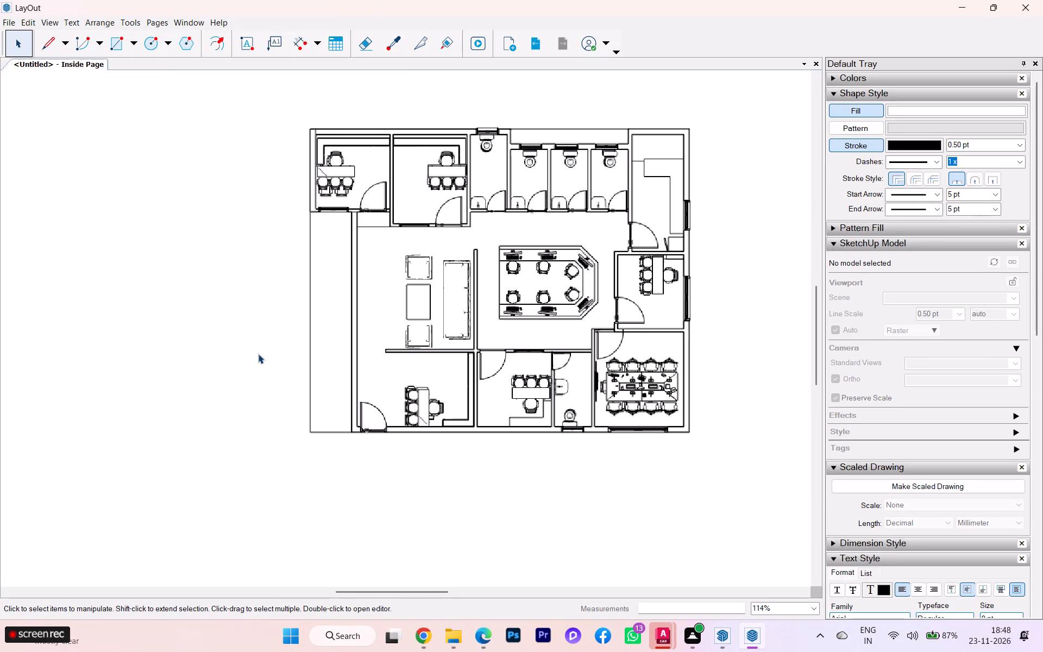
scroll(516, 296, "up", 1)
scroll(516, 296, "down", 1)
scroll(516, 296, "up", 1)
scroll(387, 314, "down", 2)
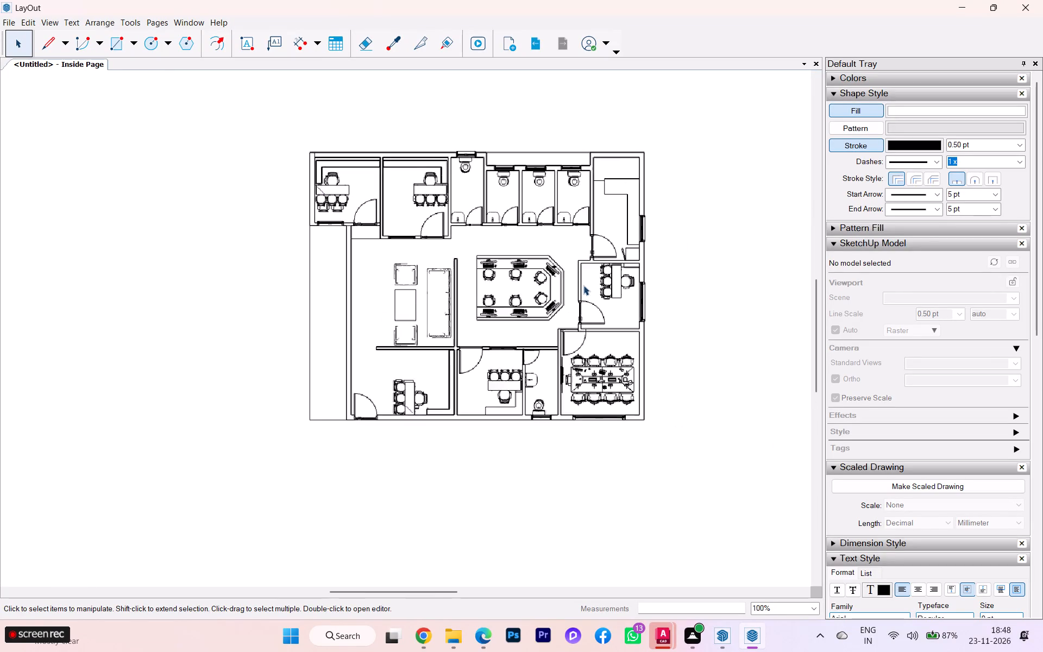
scroll(584, 285, "up", 7)
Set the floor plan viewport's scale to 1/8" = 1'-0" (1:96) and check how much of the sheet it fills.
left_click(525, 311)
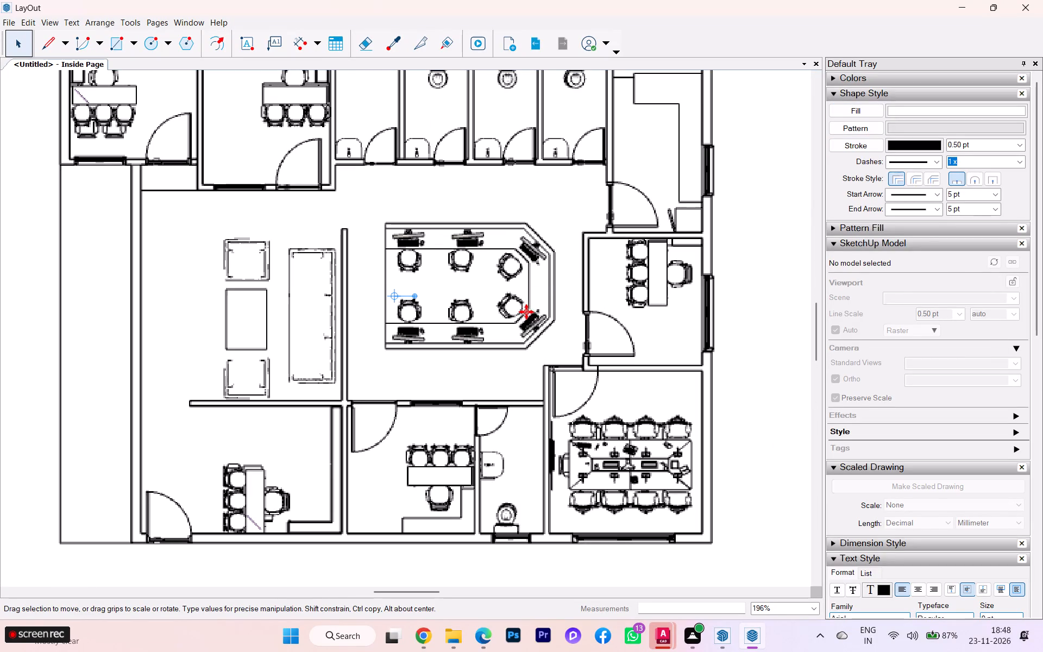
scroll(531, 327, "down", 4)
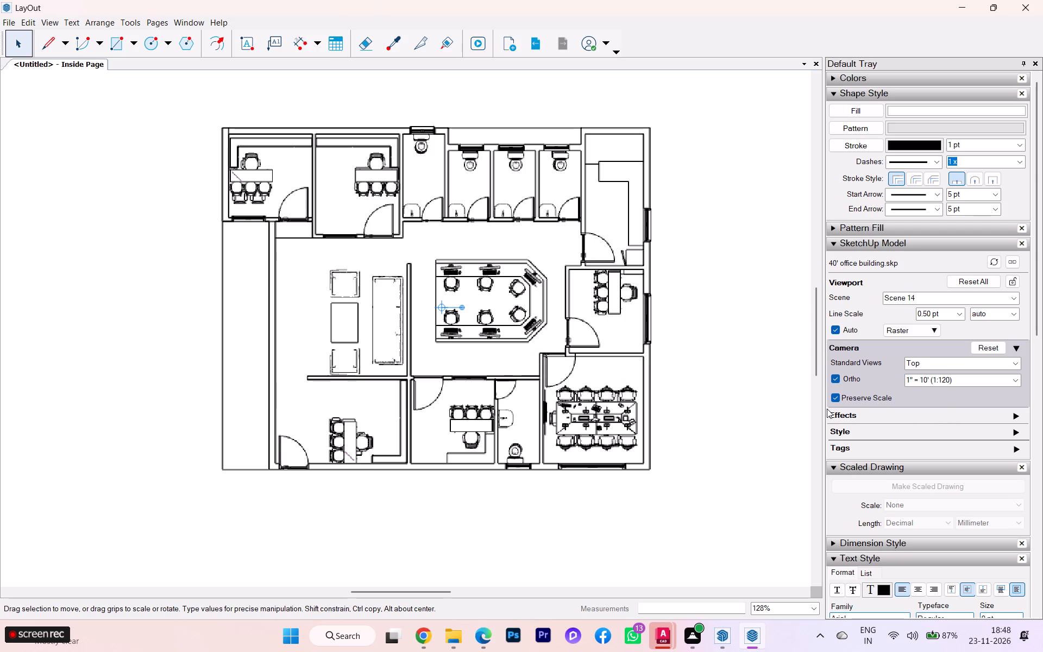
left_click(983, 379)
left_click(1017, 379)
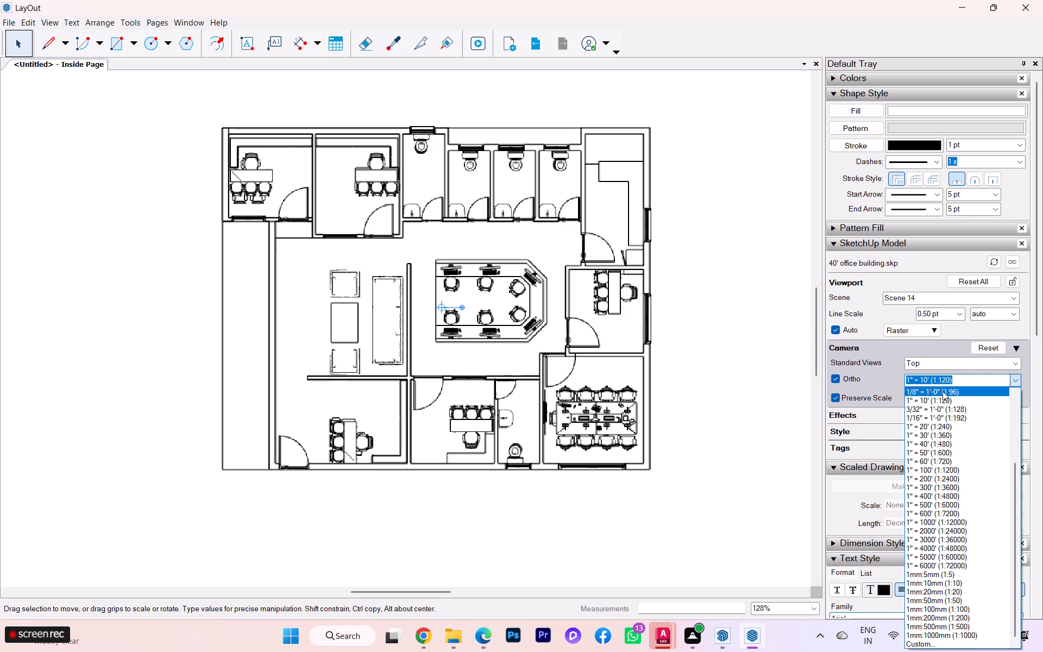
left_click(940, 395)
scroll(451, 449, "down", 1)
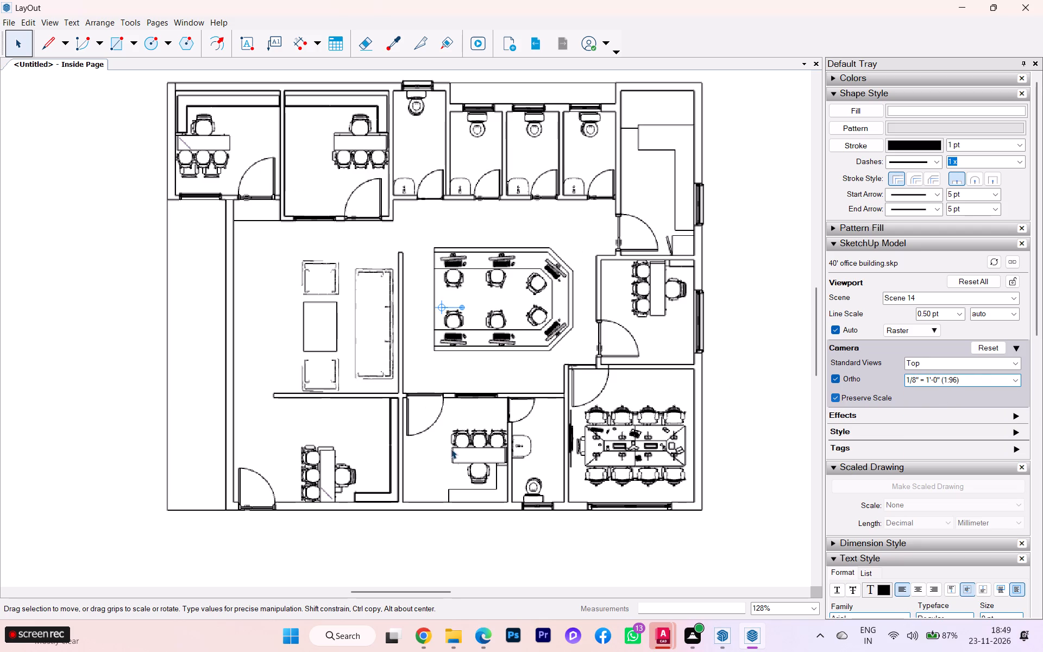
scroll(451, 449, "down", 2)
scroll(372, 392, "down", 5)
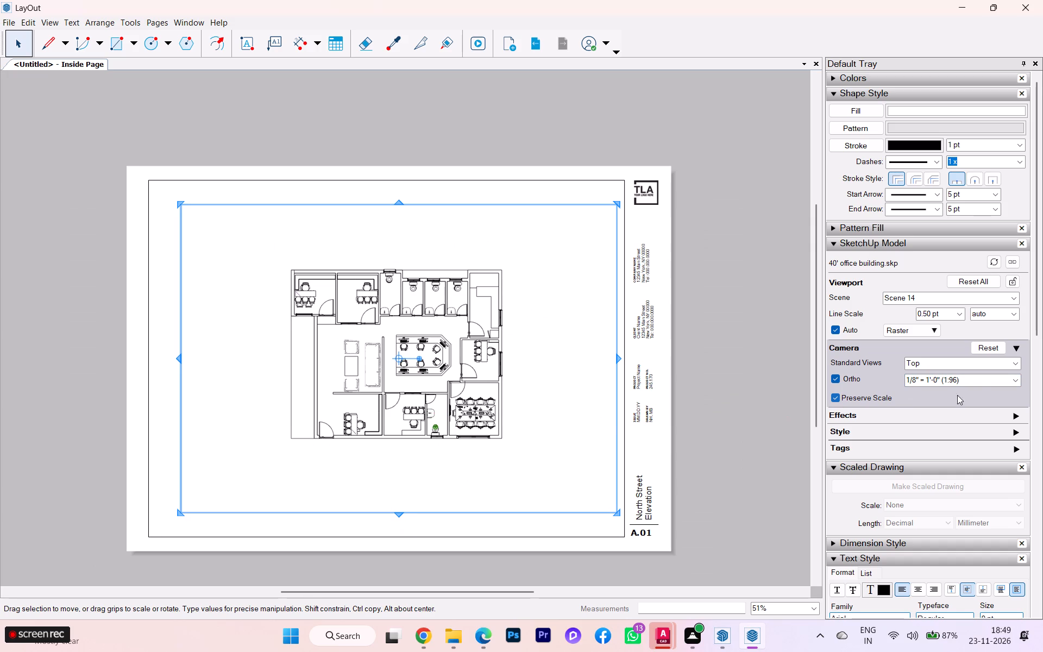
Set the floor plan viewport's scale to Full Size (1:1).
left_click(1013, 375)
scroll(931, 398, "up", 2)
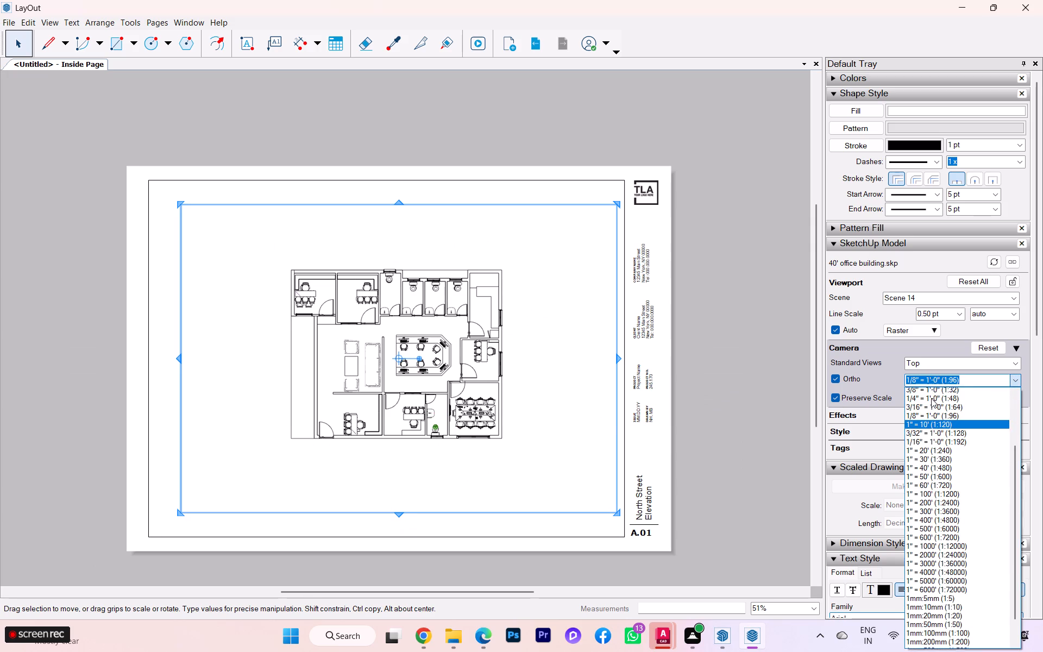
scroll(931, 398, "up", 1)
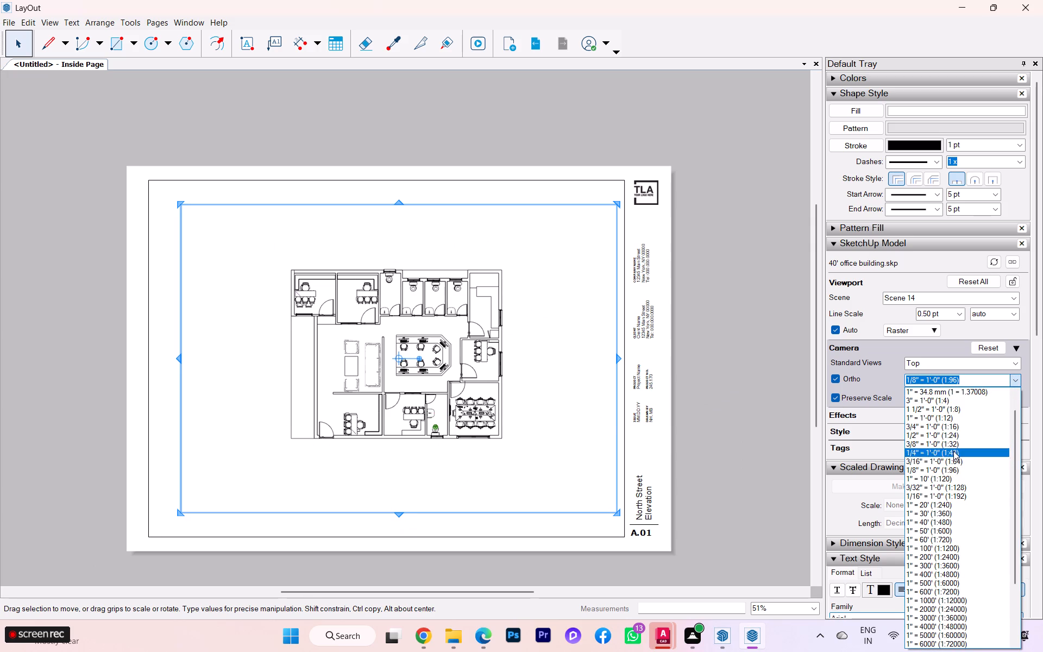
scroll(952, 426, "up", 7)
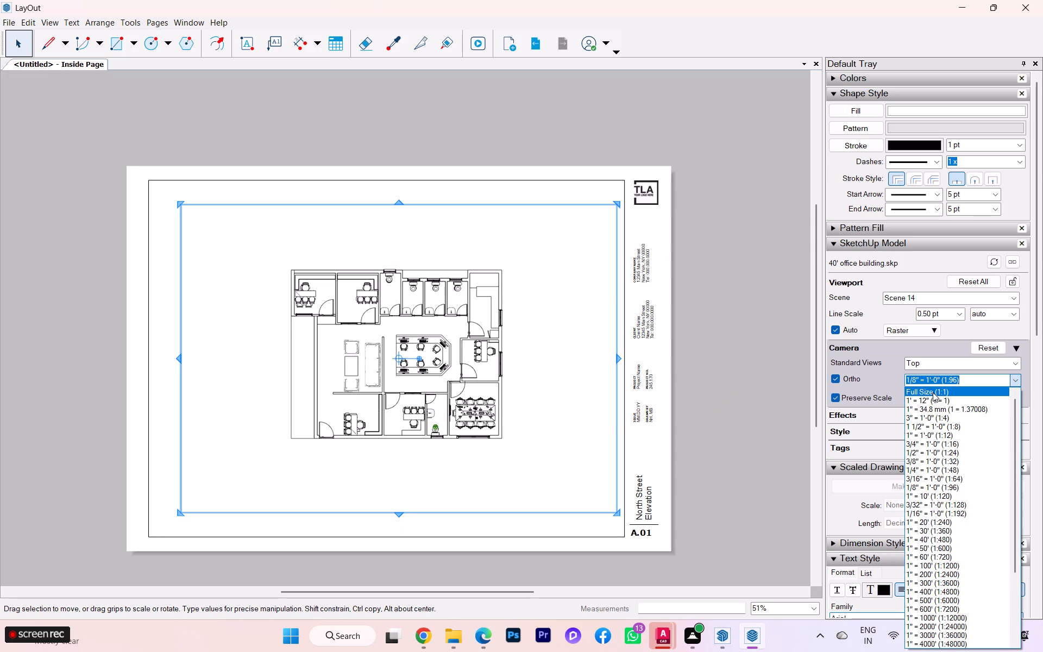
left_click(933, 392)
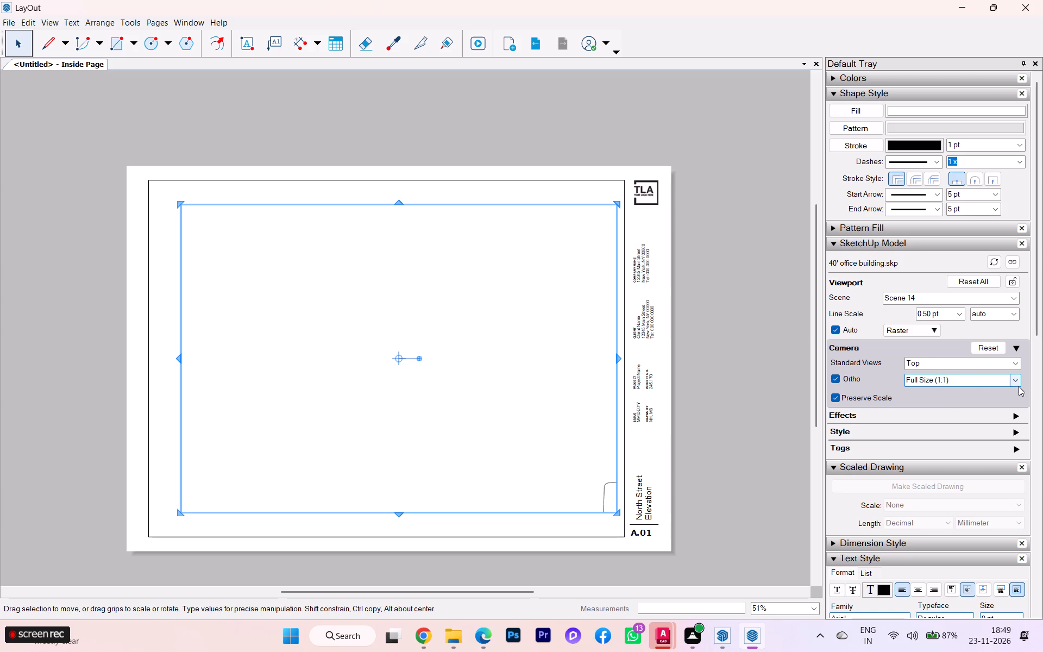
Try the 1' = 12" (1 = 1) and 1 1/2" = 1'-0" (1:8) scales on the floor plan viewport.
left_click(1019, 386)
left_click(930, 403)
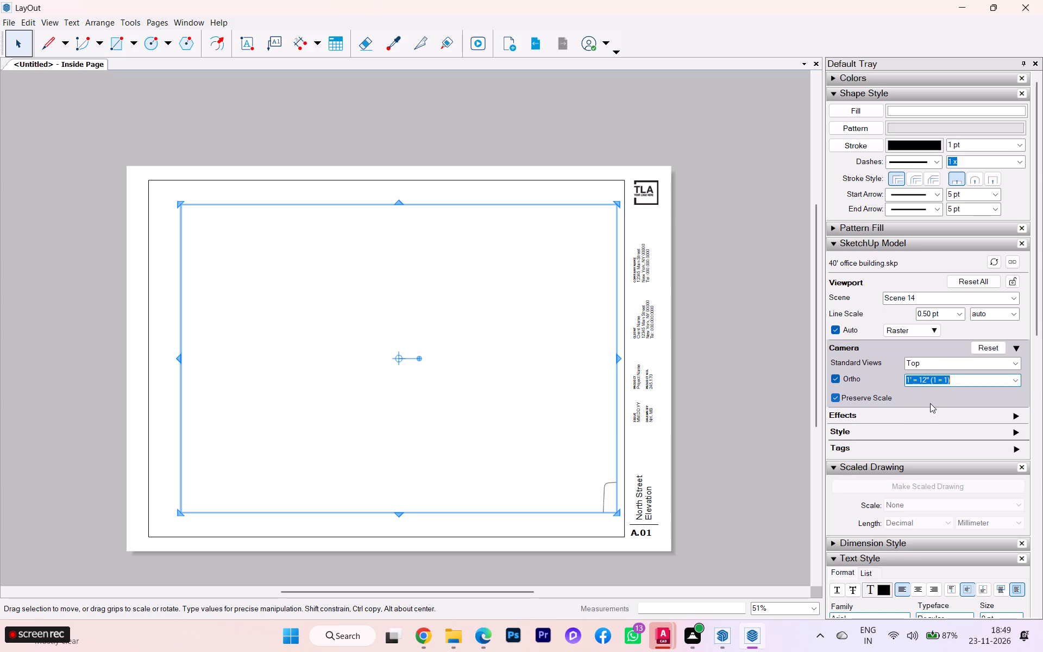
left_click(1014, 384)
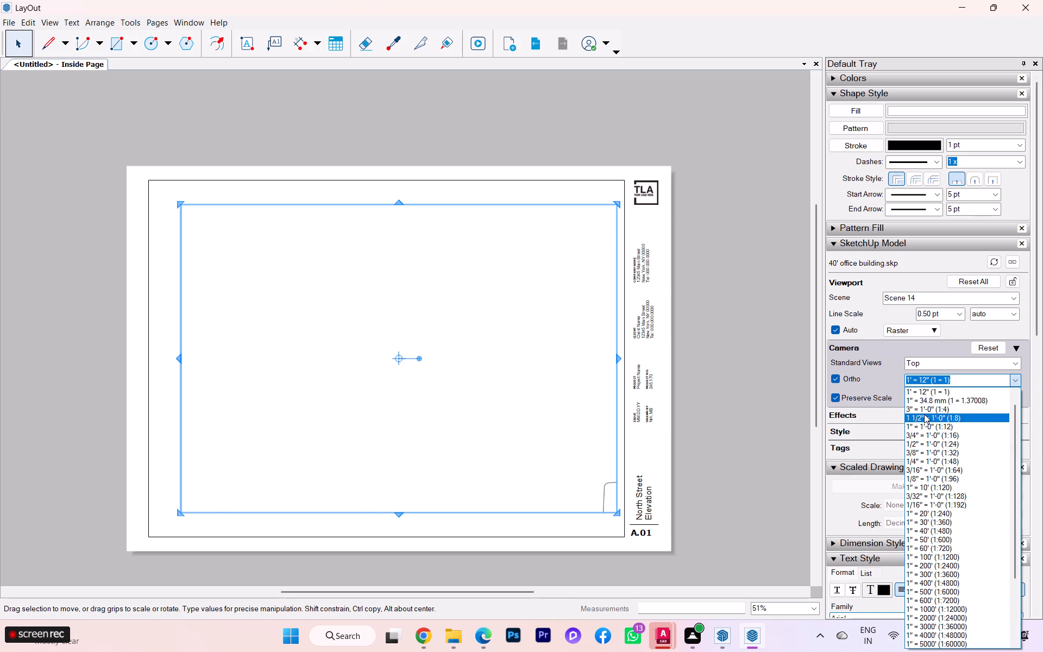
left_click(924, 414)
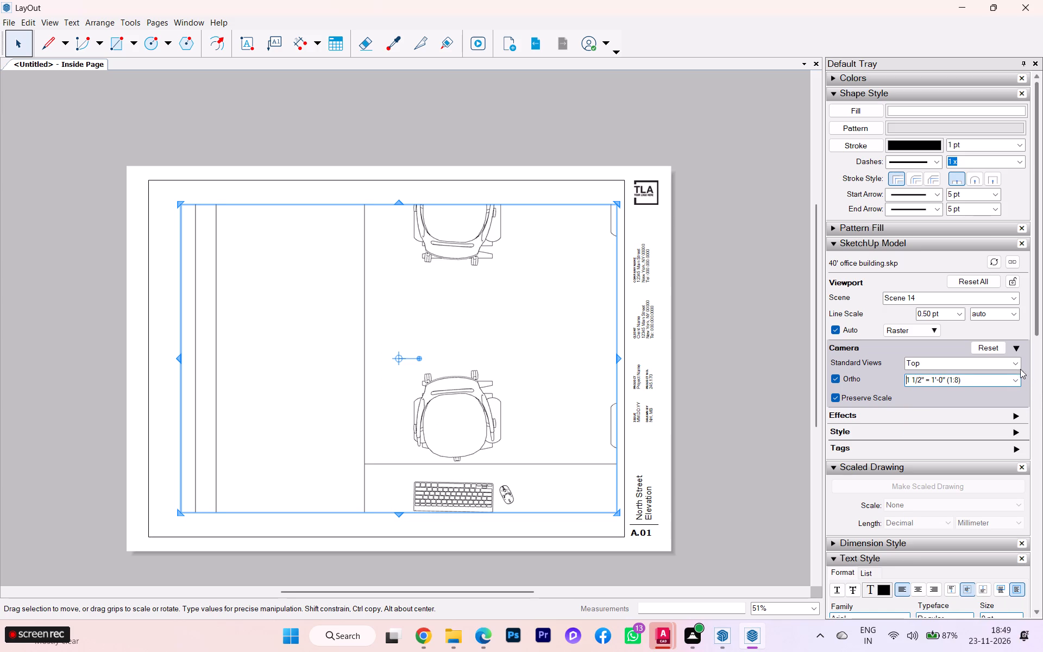
Set the floor plan viewport's scale to 3/16" = 1'-0" (1:64) and deselect the viewport.
left_click(1012, 379)
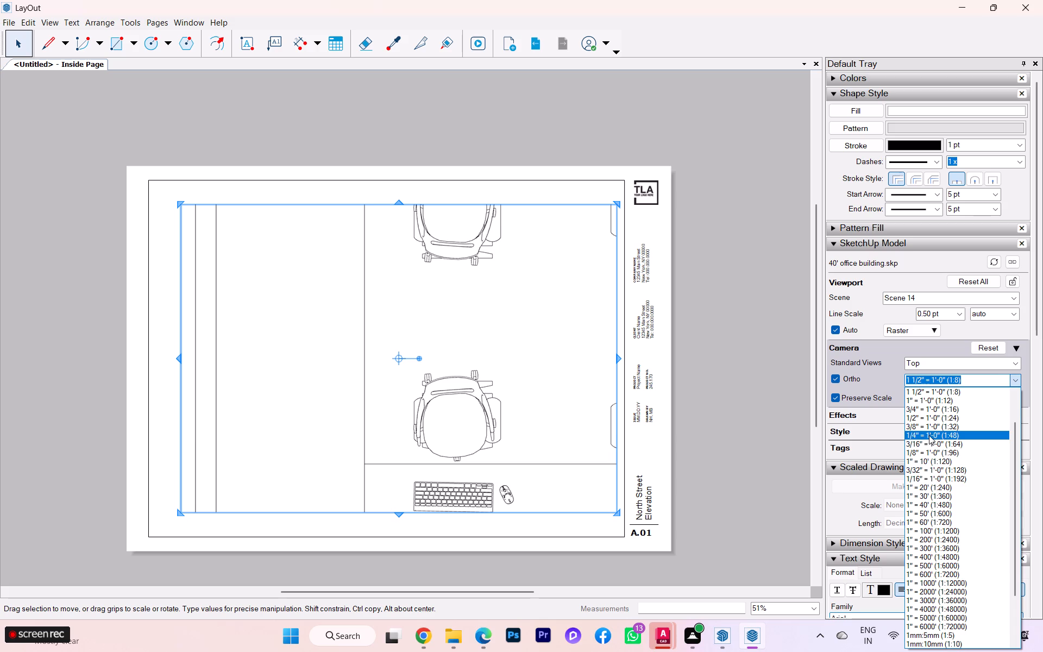
left_click(917, 441)
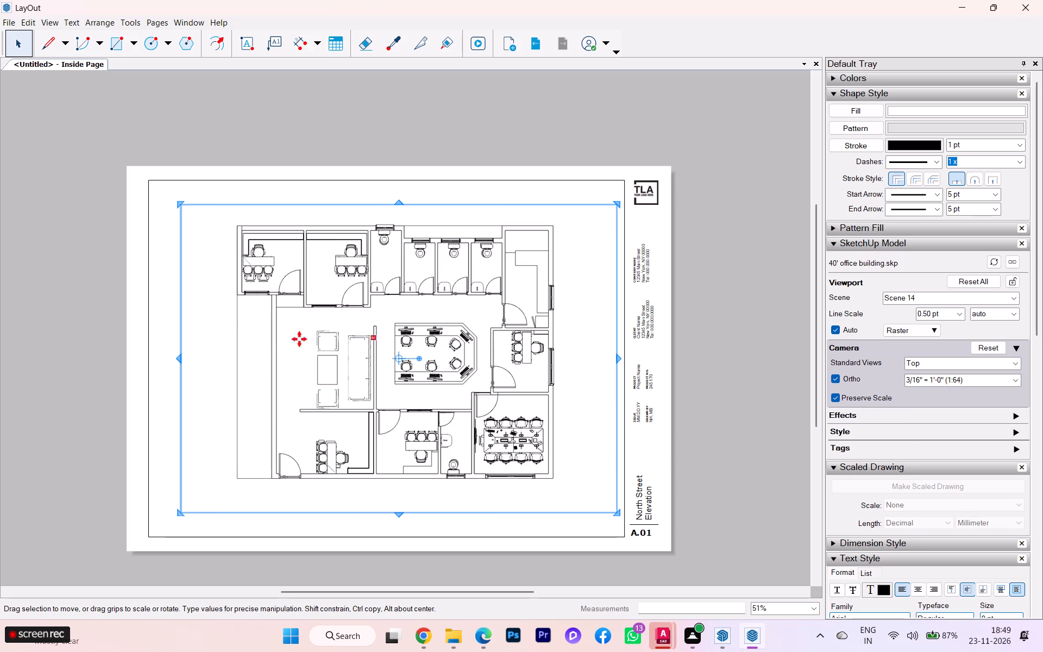
left_click(155, 192)
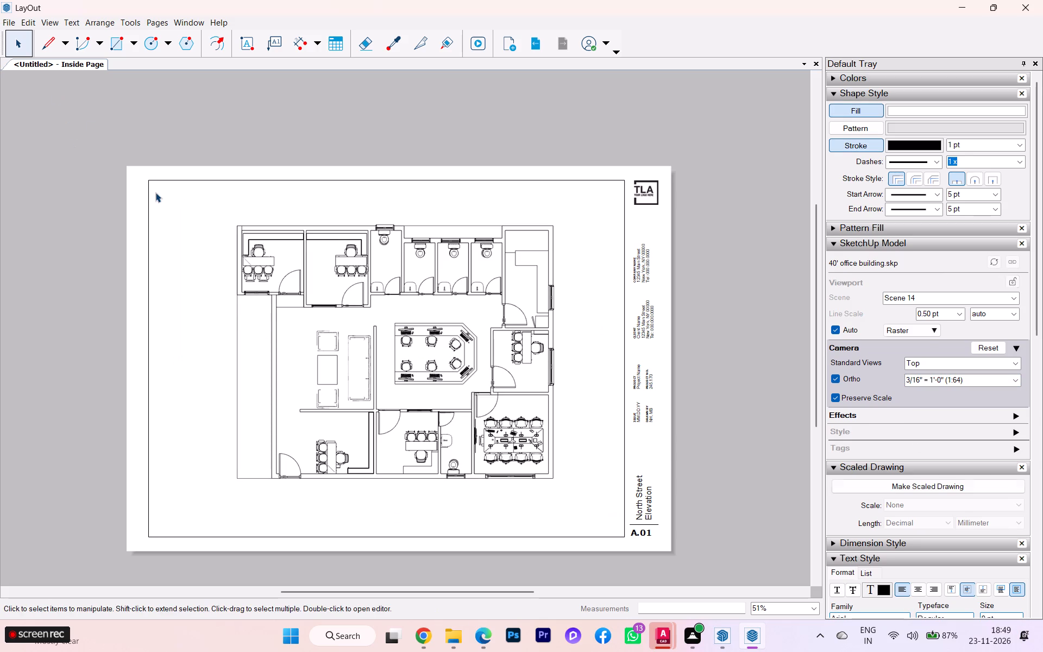
Crop all four sides of the viewport frame close to the floor plan's outer walls, keeping the 1:64 scale.
left_click(296, 236)
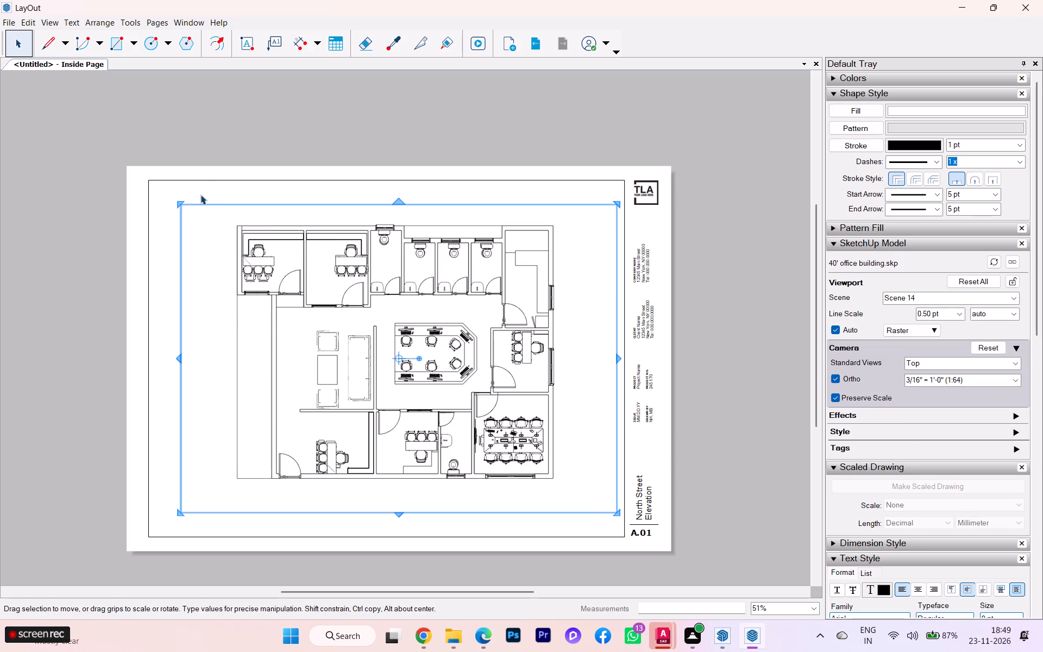
left_click_drag(178, 358, 223, 344)
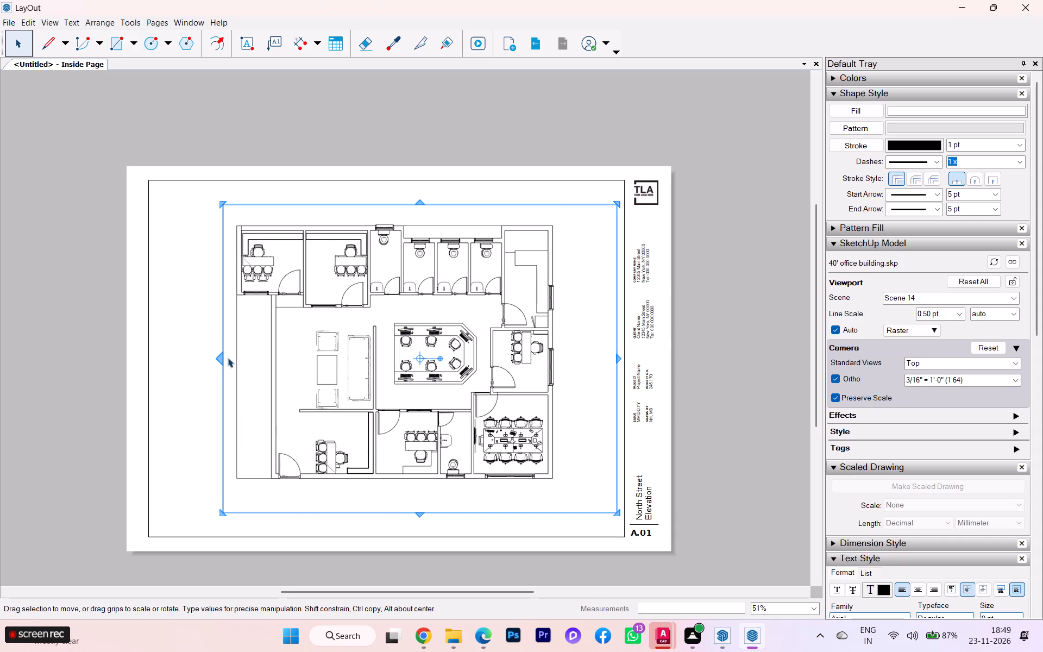
left_click_drag(417, 513, 407, 484)
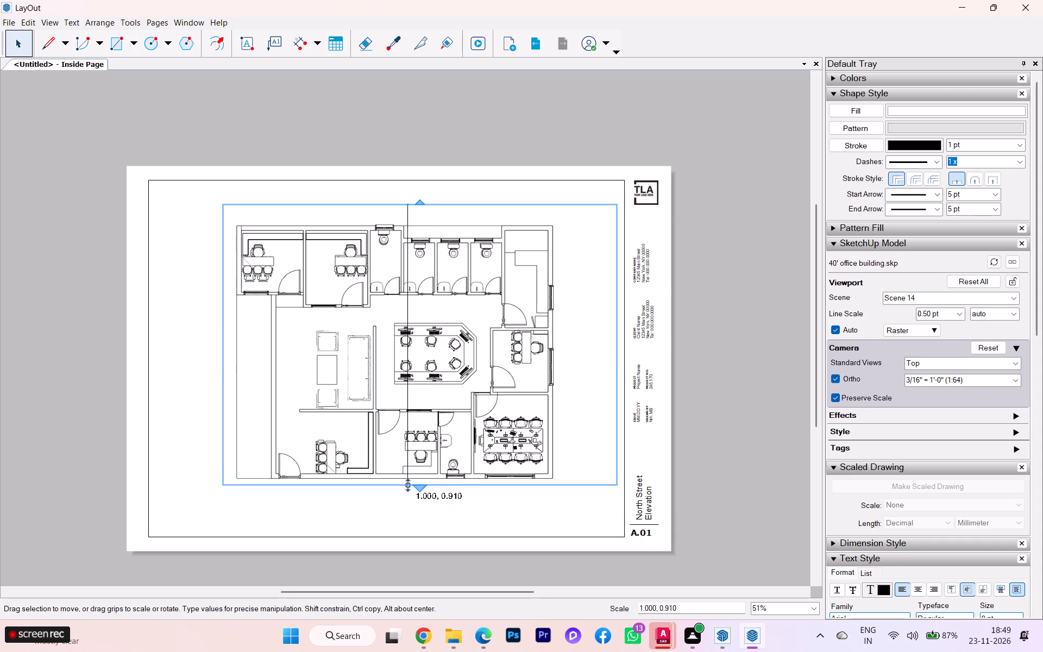
left_click_drag(407, 484, 396, 486)
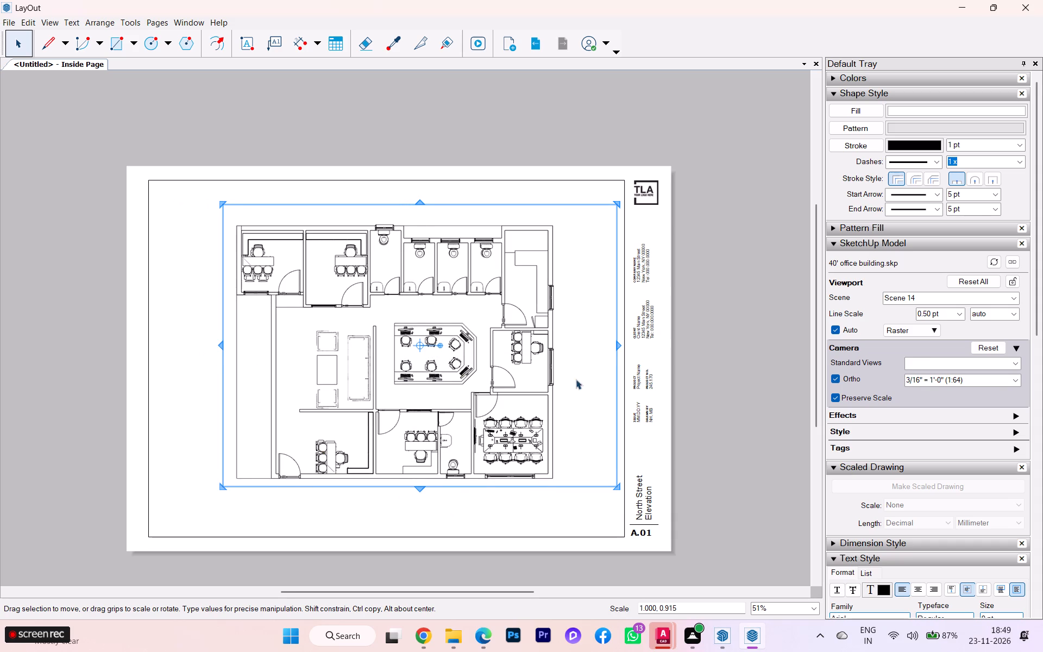
left_click_drag(617, 345, 580, 348)
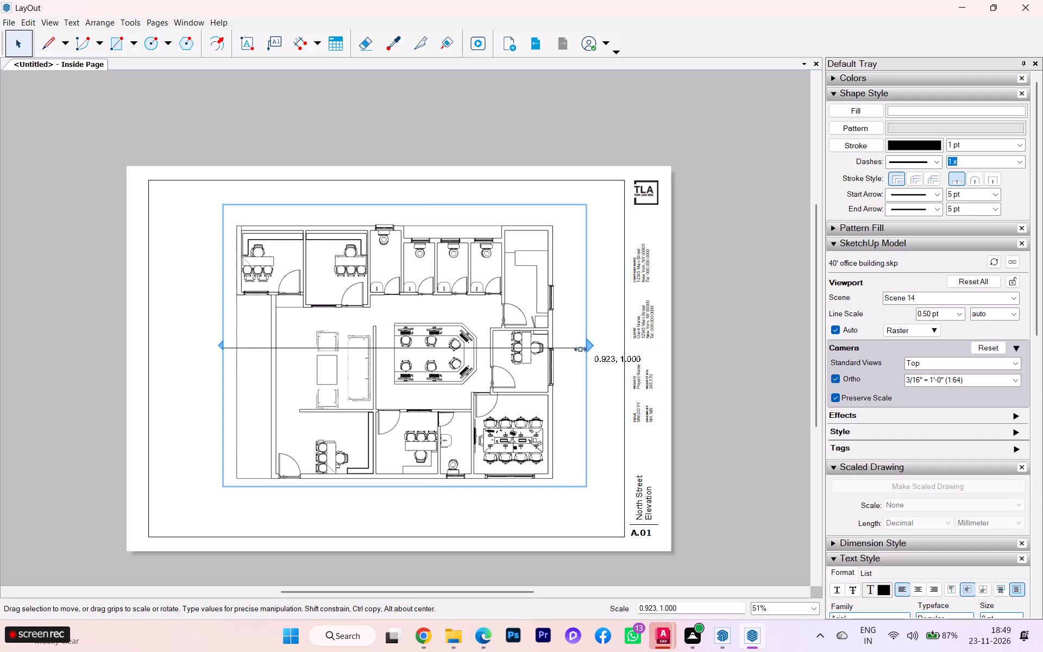
left_click_drag(580, 348, 566, 353)
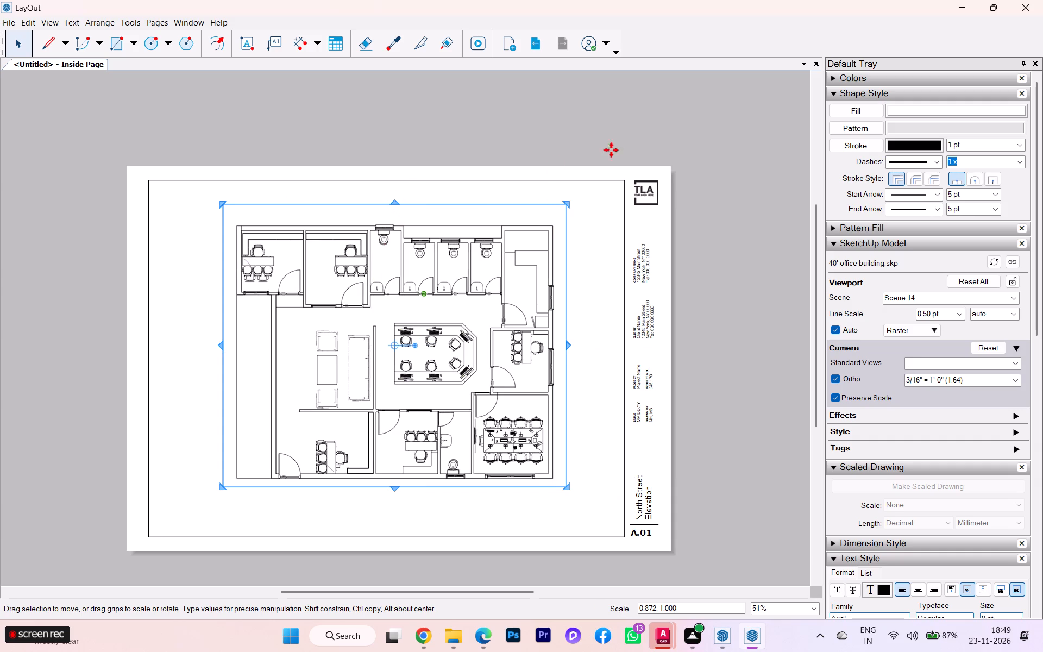
left_click_drag(393, 200, 393, 206)
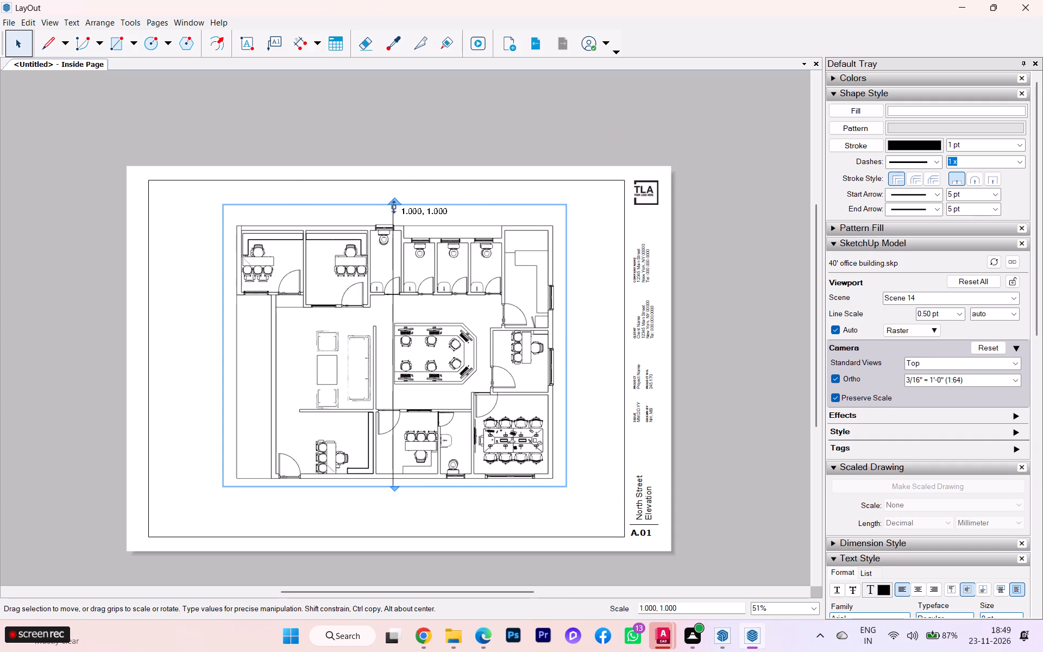
left_click_drag(393, 206, 393, 221)
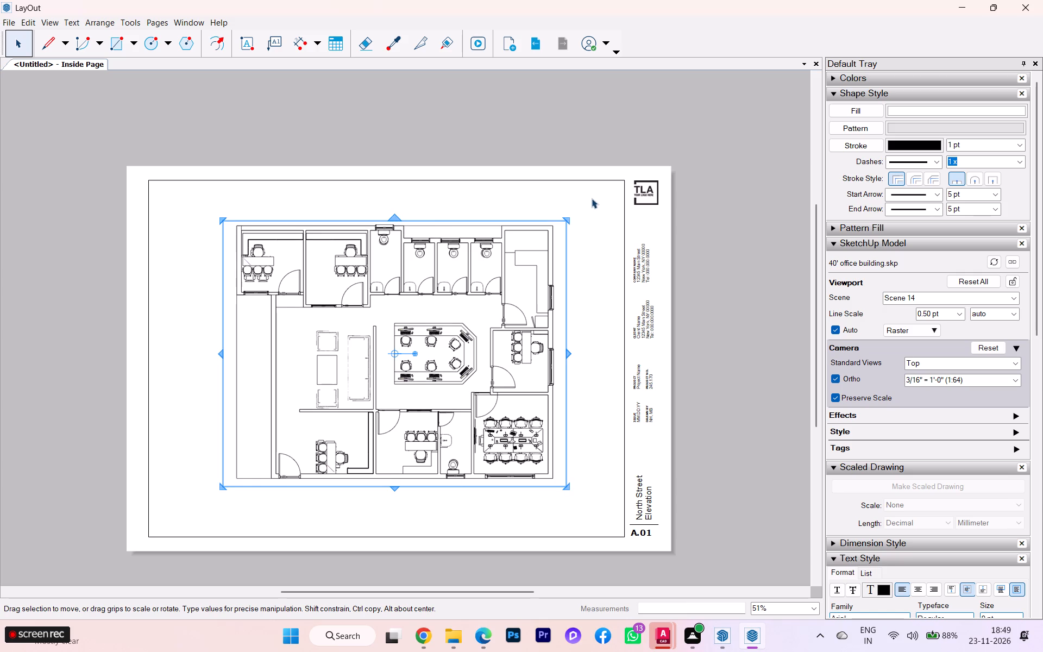
left_click(576, 213)
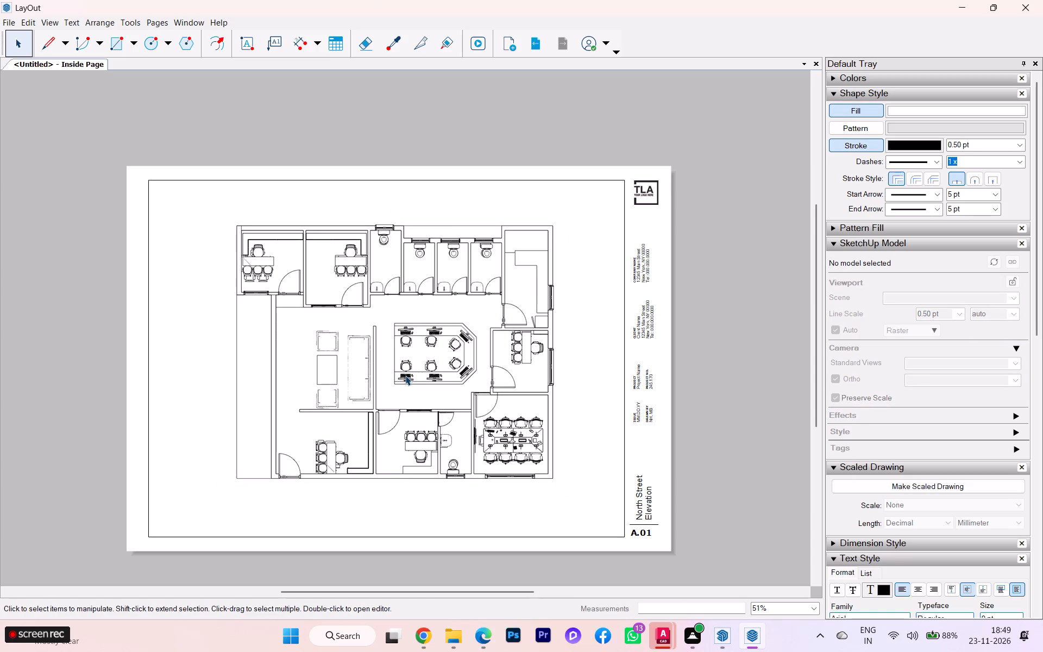
Dimension the overall width of the plan's upper-left office, placing the dimension line just above the top outer wall.
scroll(407, 377, "down", 1)
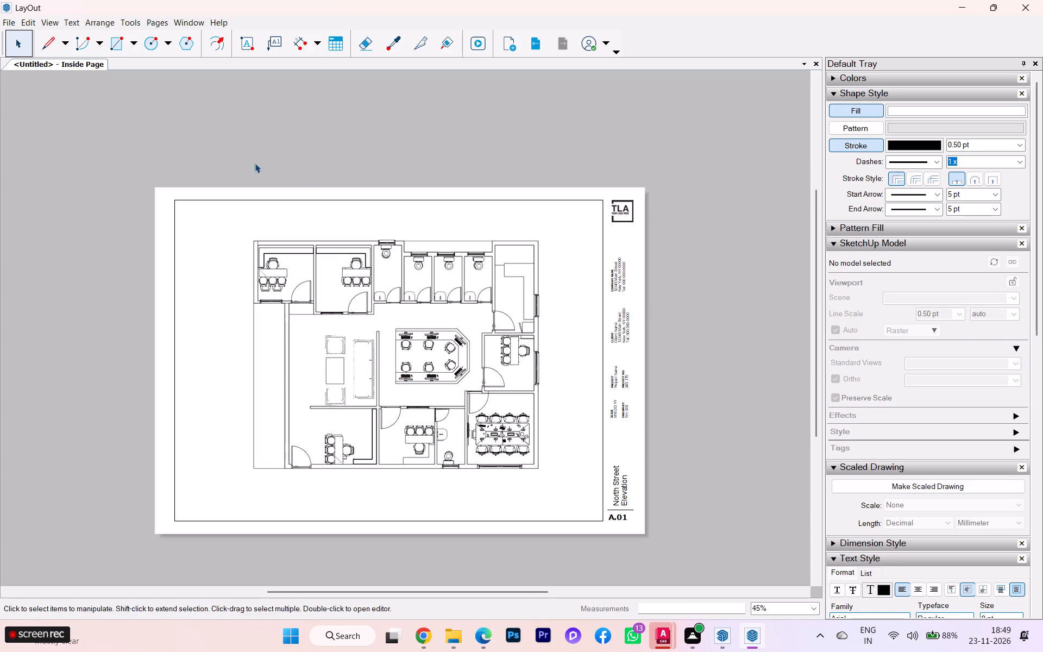
left_click(294, 45)
scroll(277, 257, "up", 4)
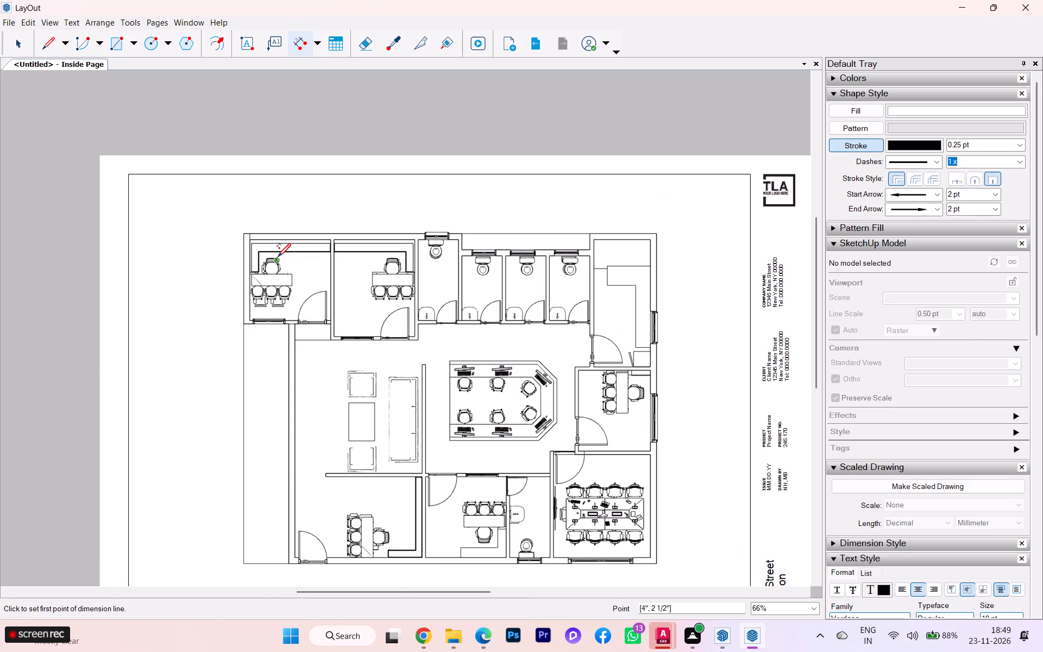
scroll(273, 243, "up", 1)
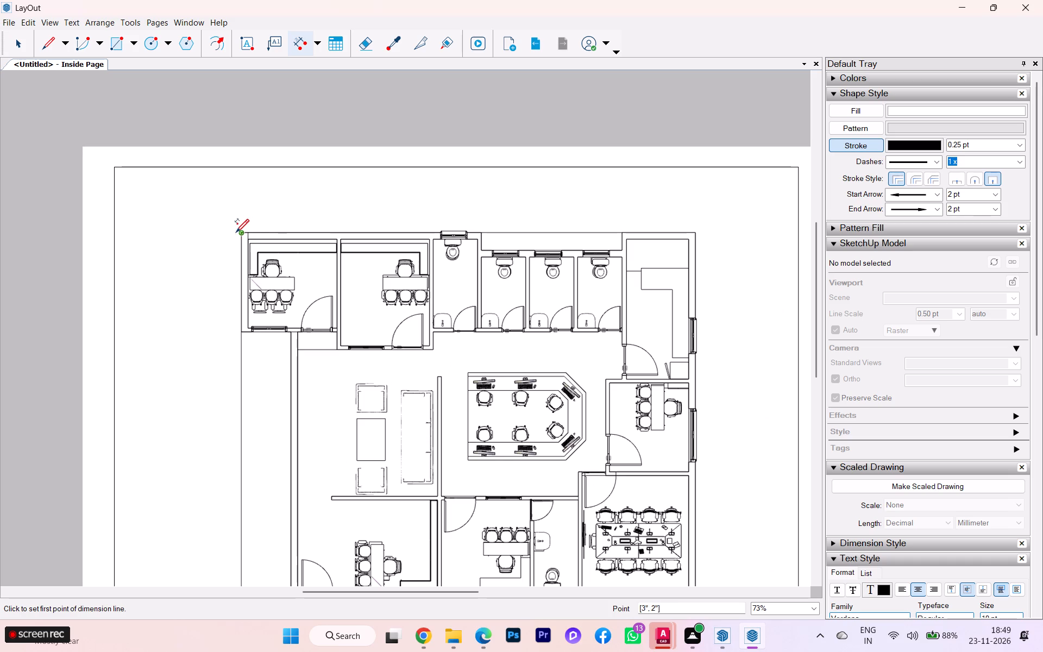
scroll(278, 228, "up", 5)
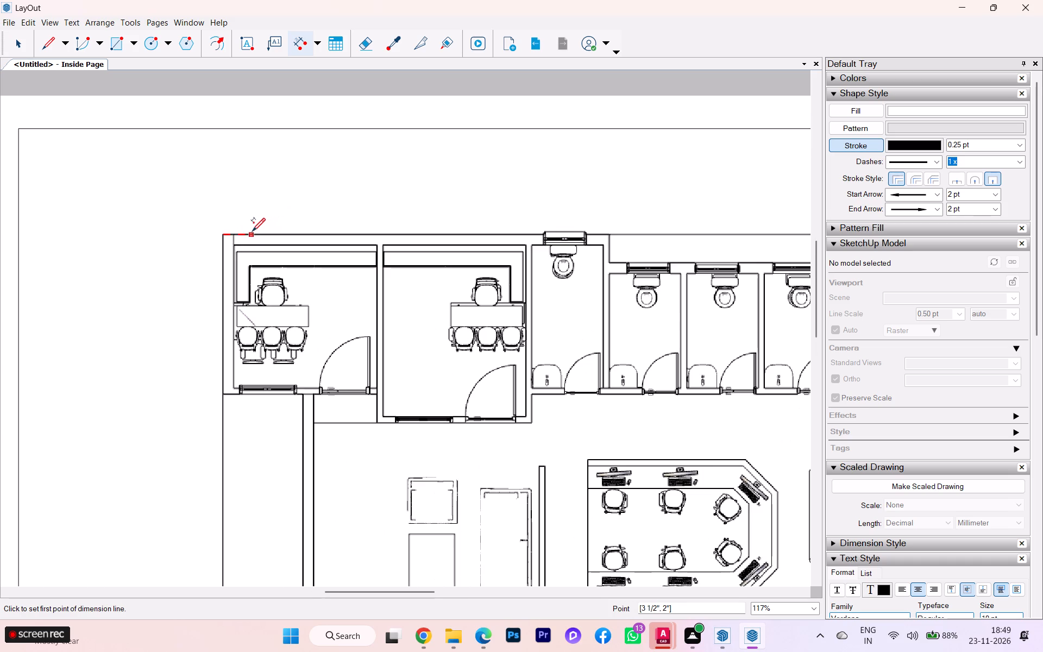
left_click(221, 396)
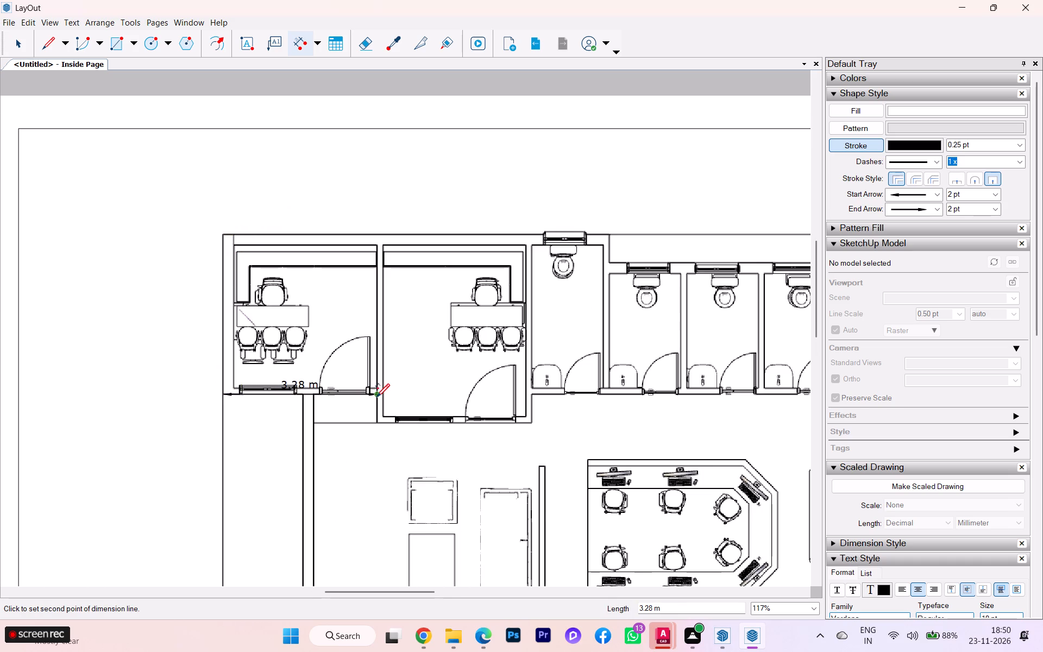
left_click(378, 396)
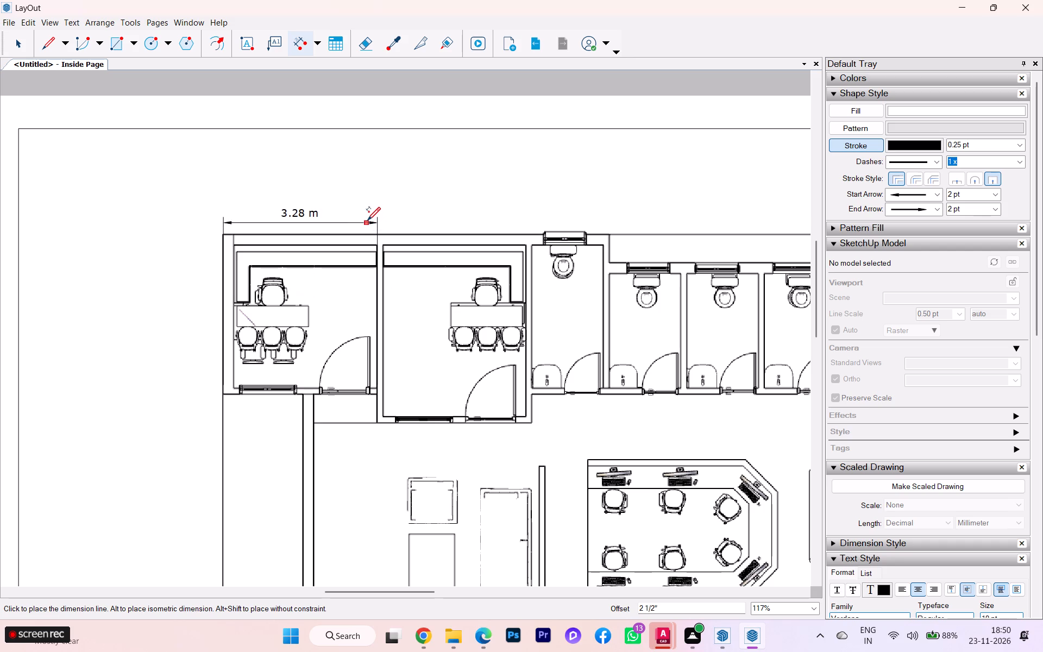
left_click(366, 218)
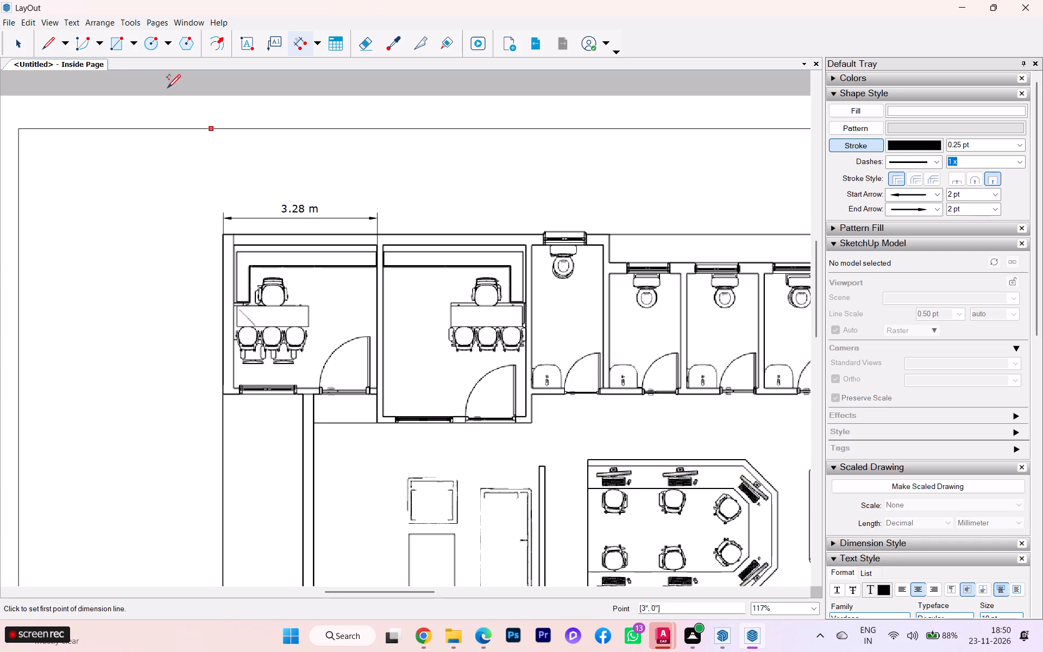
Check the document's length units in Document Setup and leave them as they are.
left_click(8, 19)
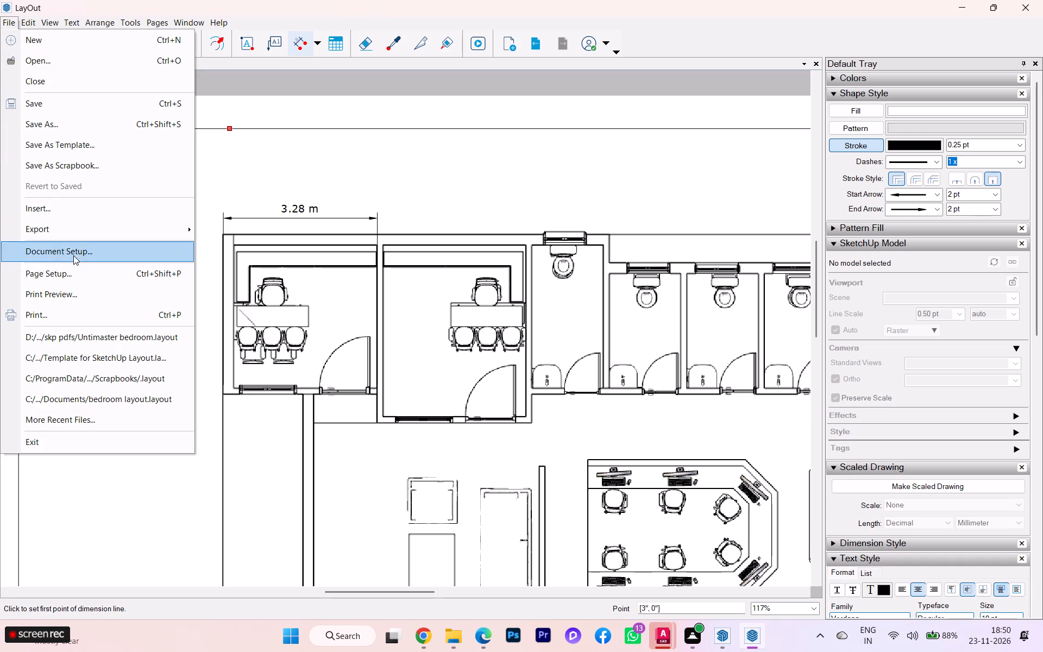
left_click(77, 250)
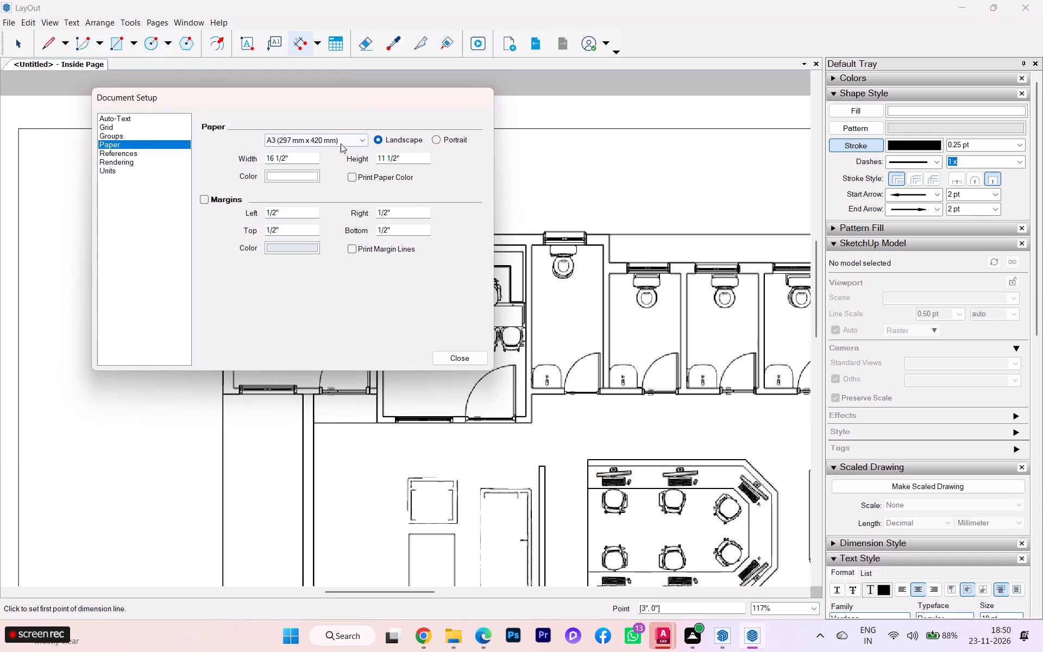
left_click(120, 171)
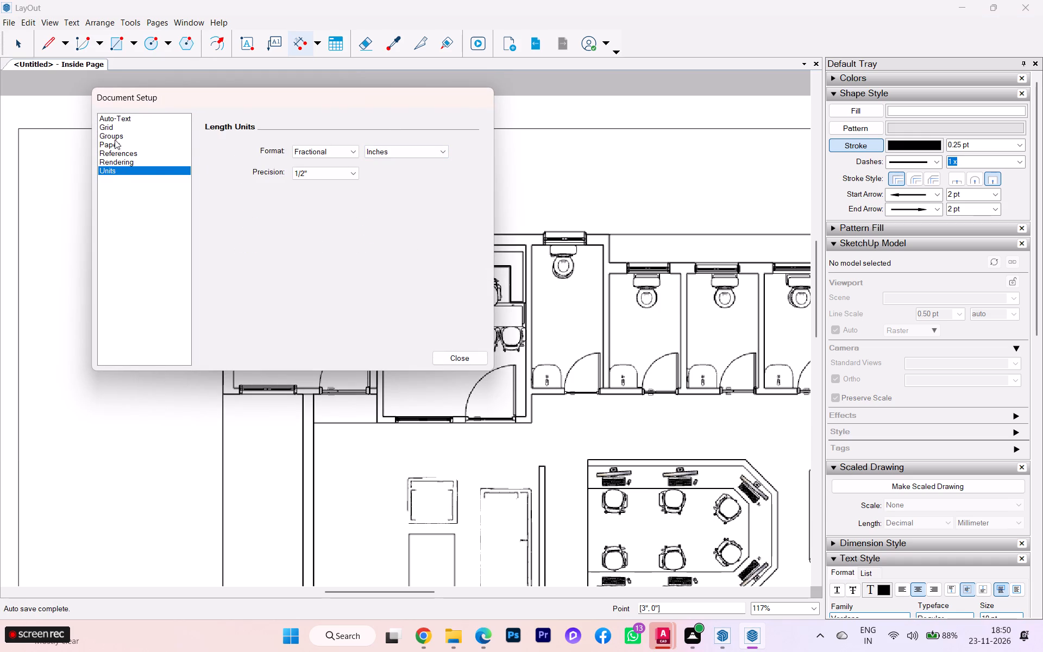
left_click(459, 355)
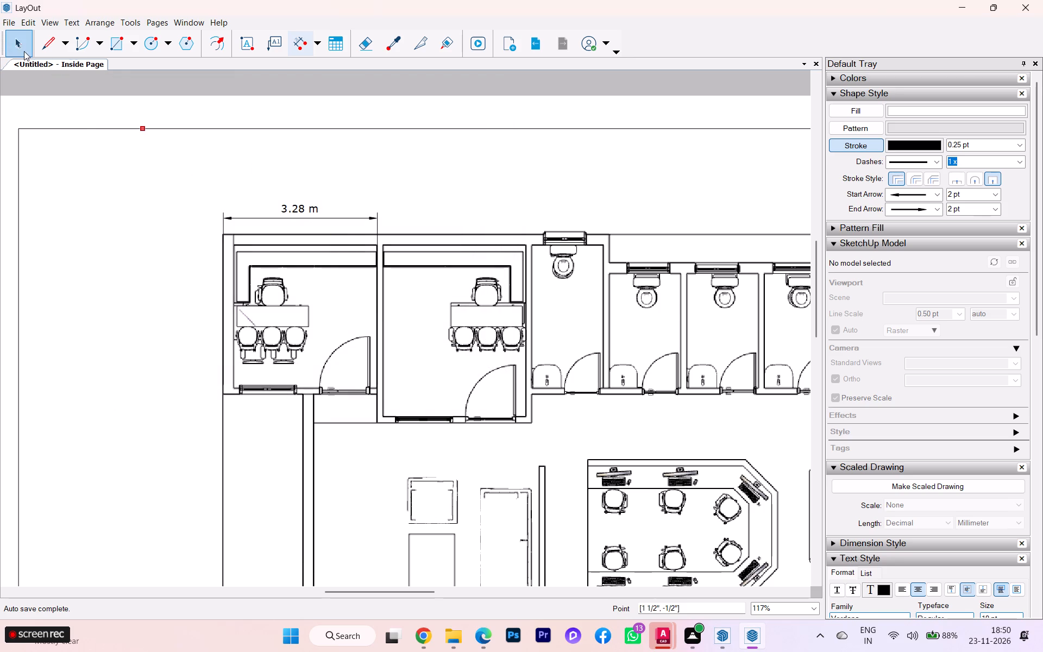
Set the upper-left office width dimension's length format to Architectural with a precision of 1".
left_click(24, 51)
left_click(284, 216)
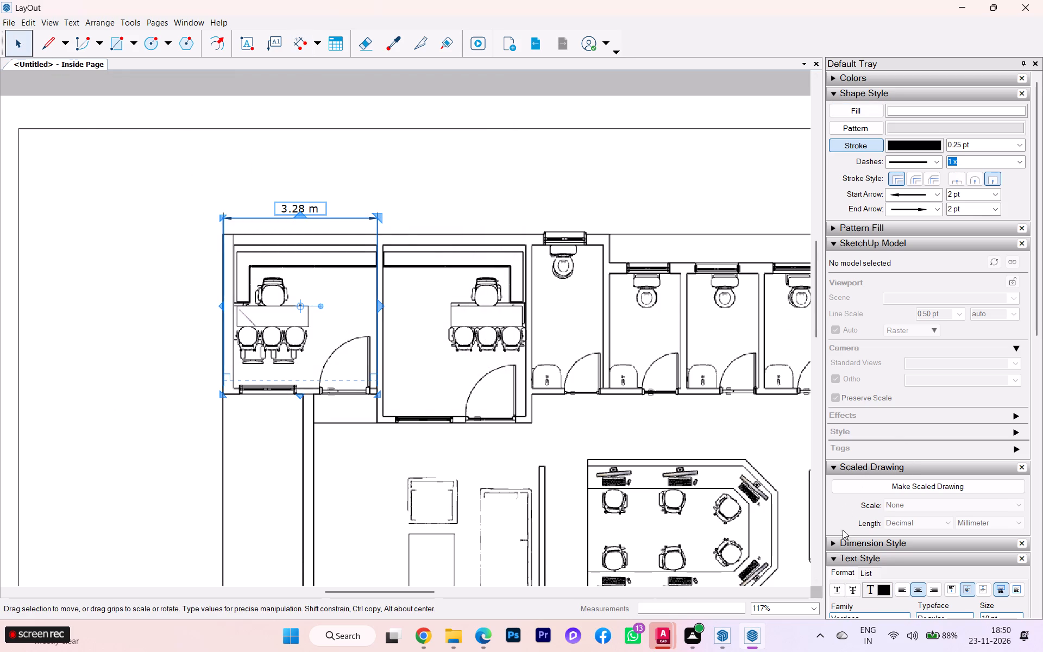
left_click(834, 544)
scroll(878, 390, "down", 1)
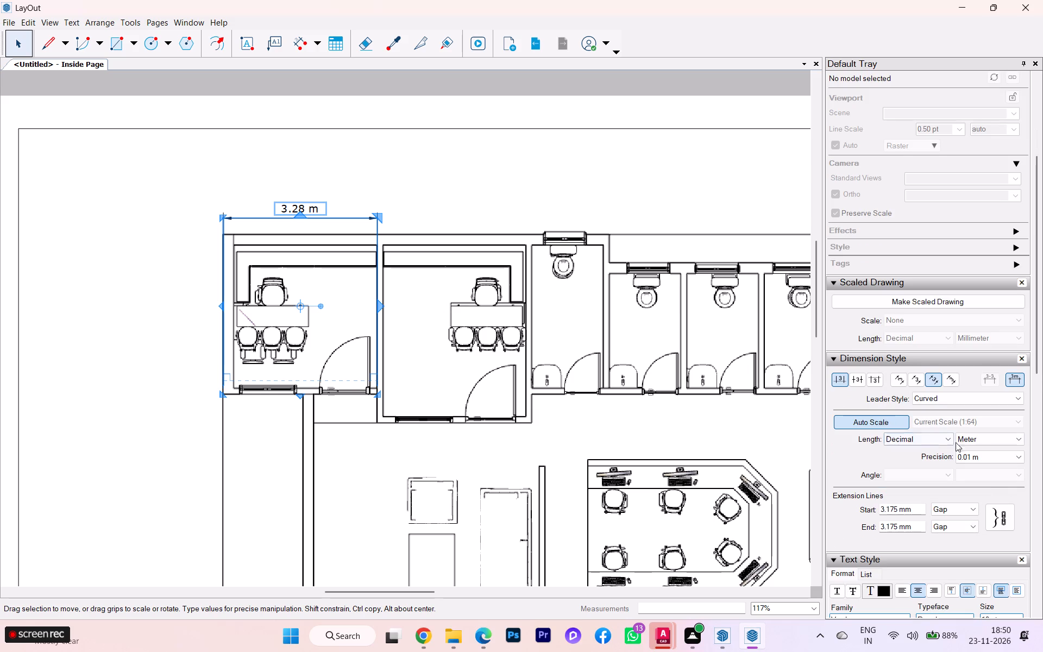
left_click(1002, 435)
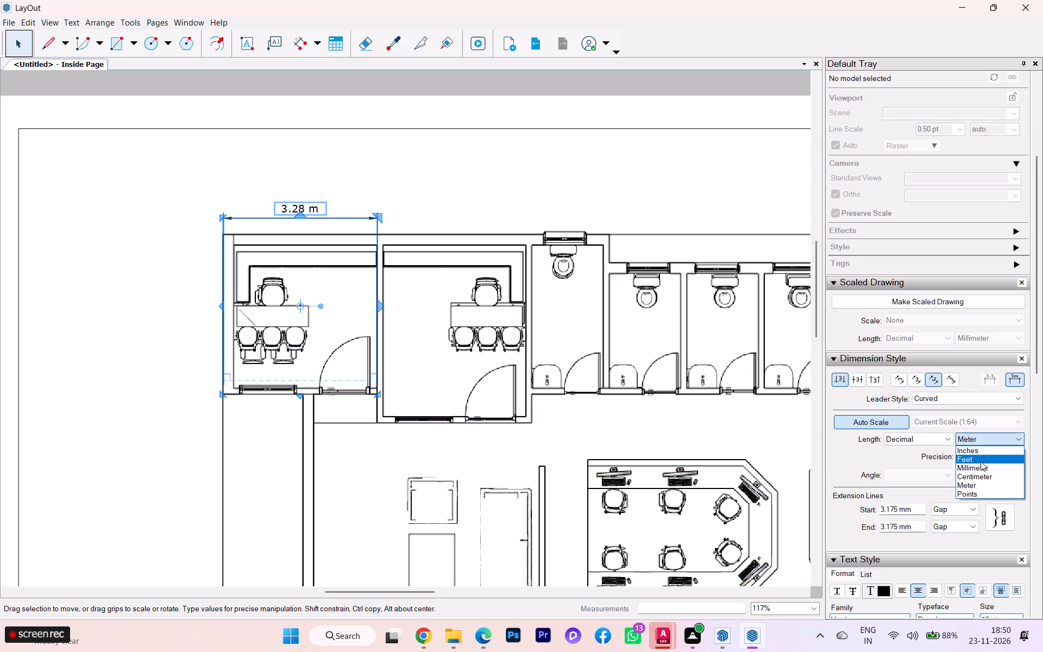
left_click(973, 452)
left_click(944, 442)
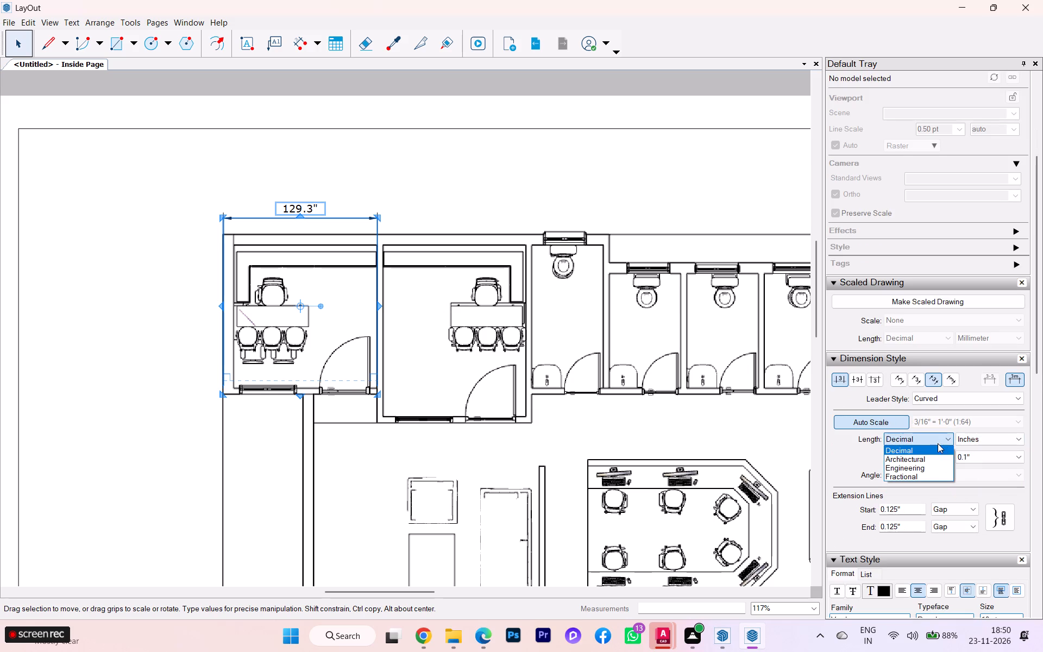
left_click(893, 467)
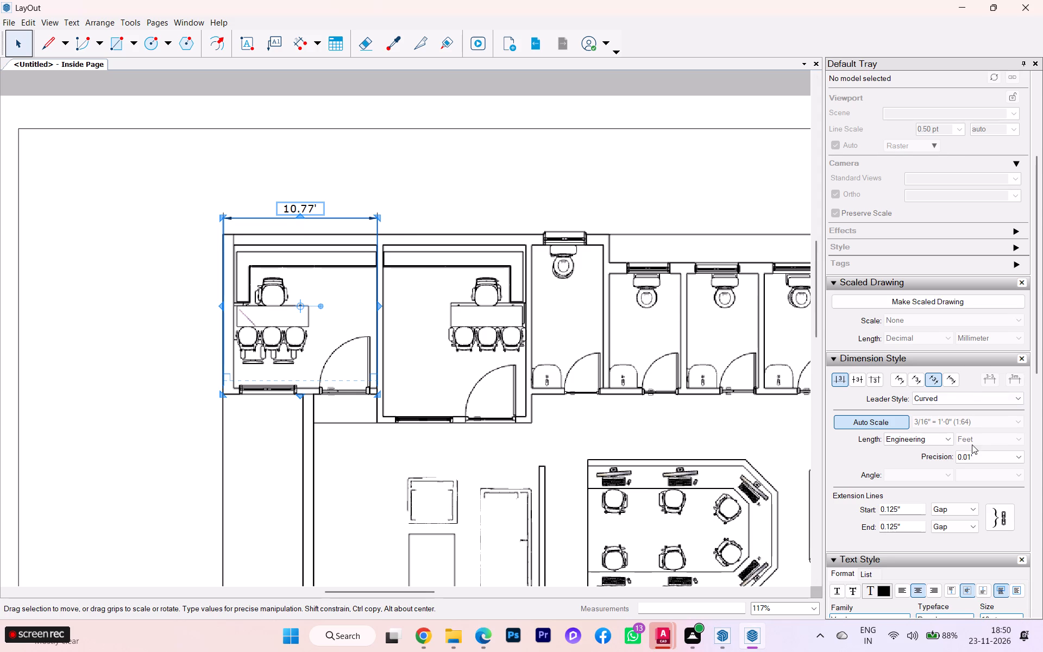
left_click(985, 443)
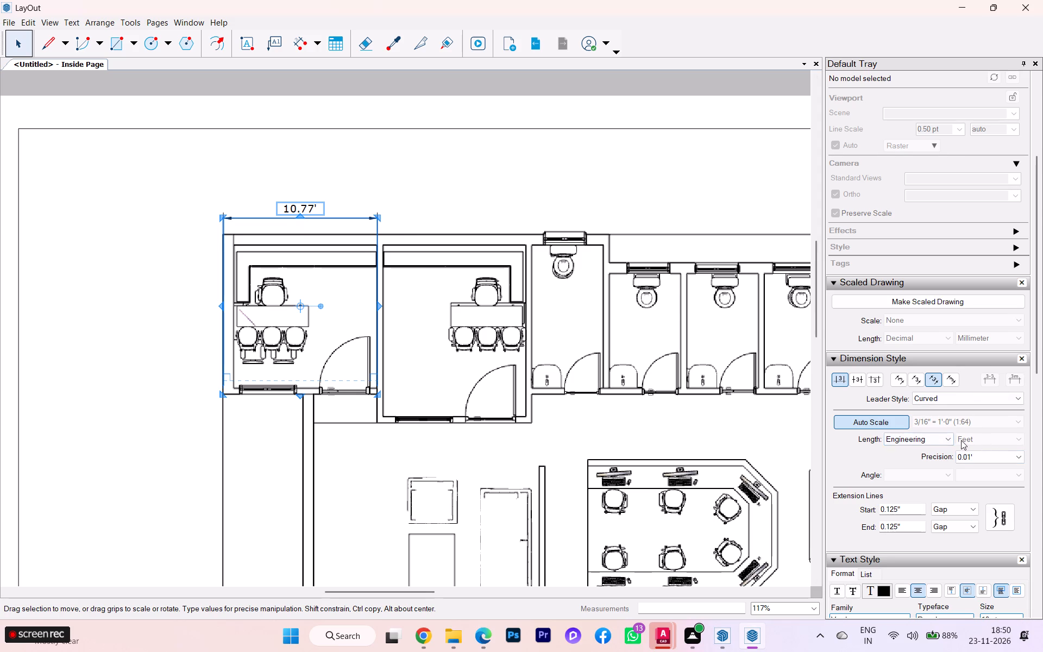
left_click(948, 440)
left_click(909, 463)
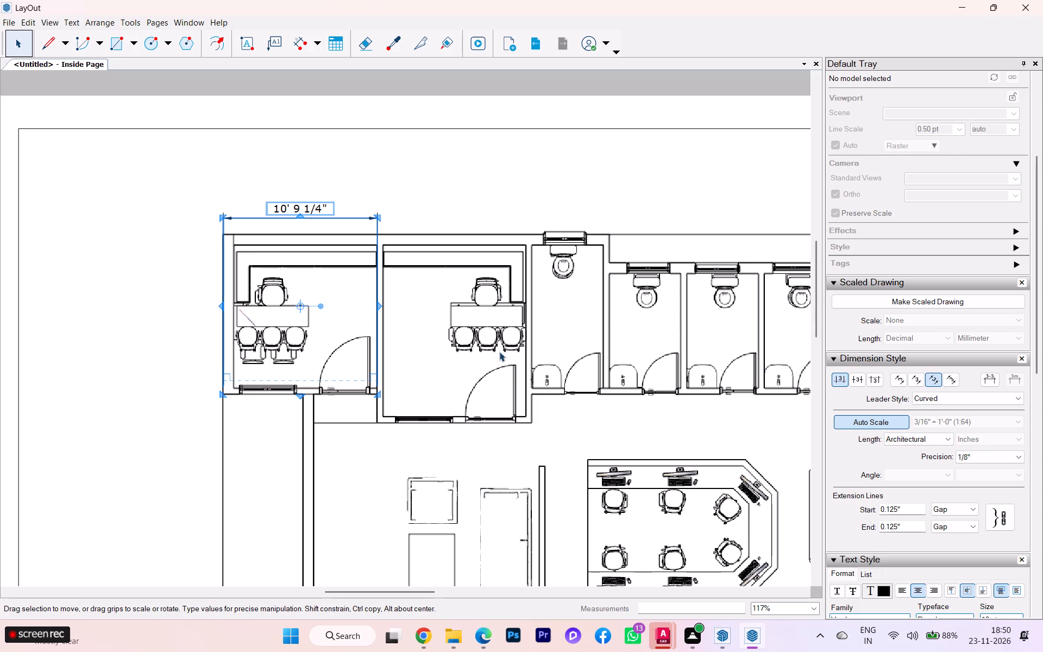
left_click(998, 457)
left_click(975, 468)
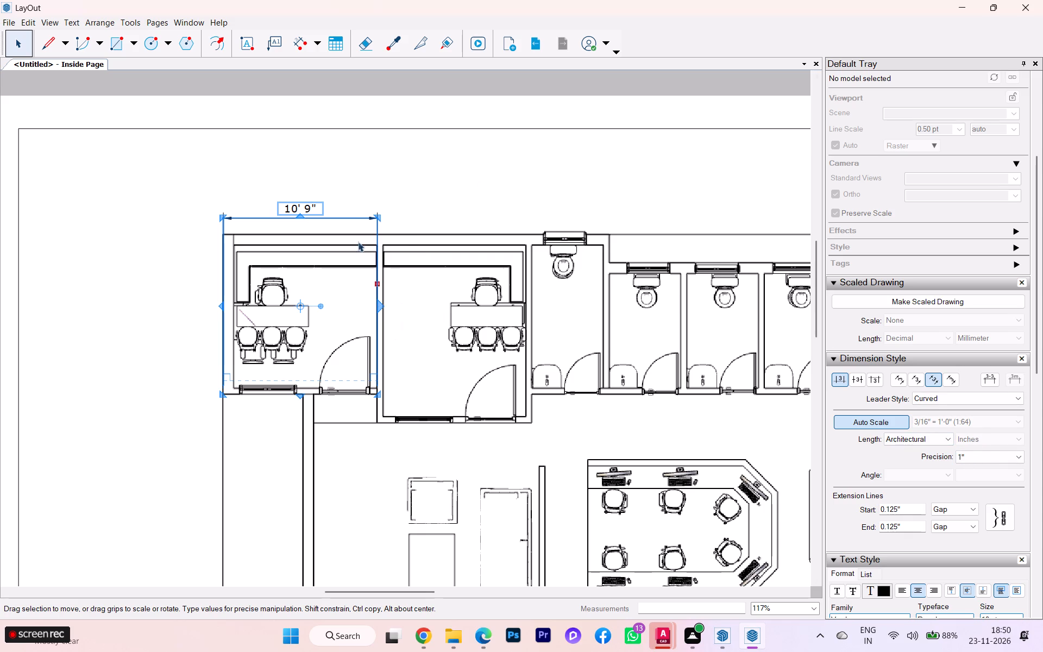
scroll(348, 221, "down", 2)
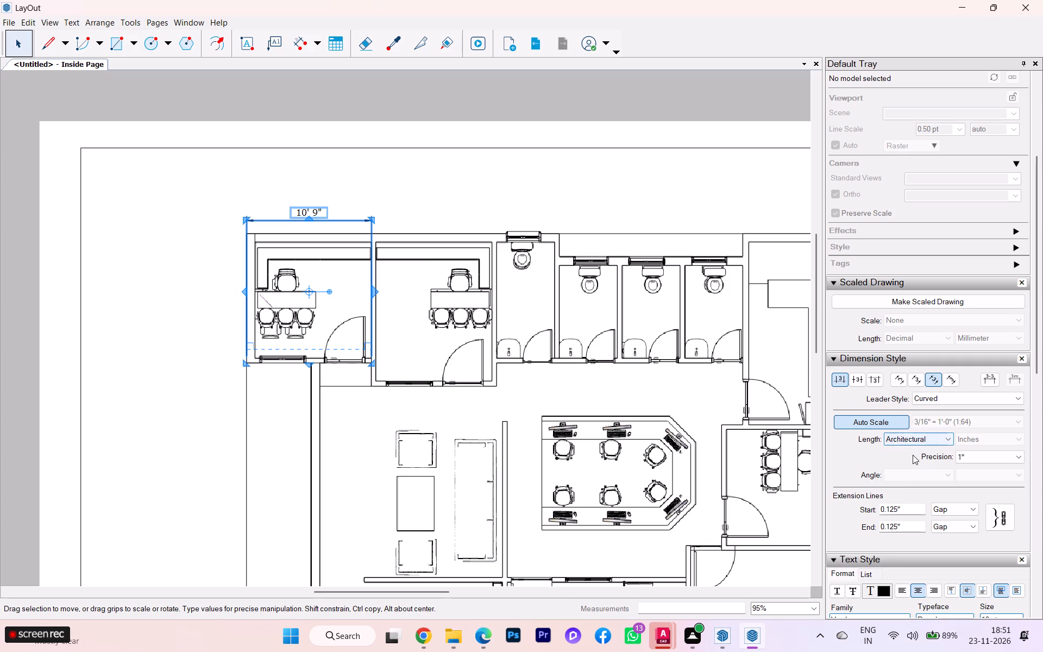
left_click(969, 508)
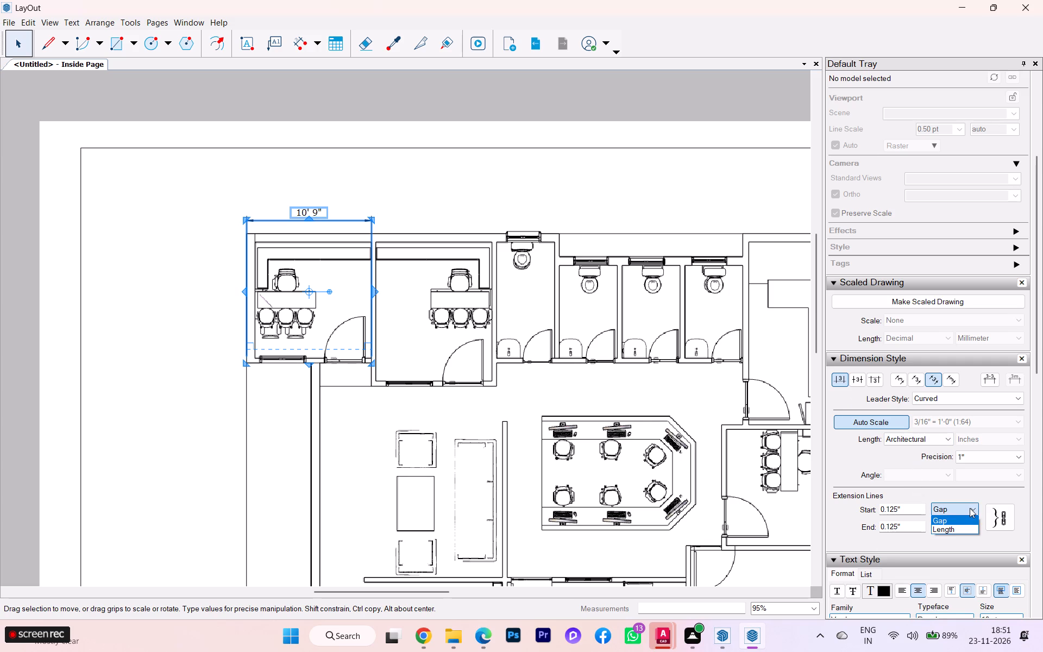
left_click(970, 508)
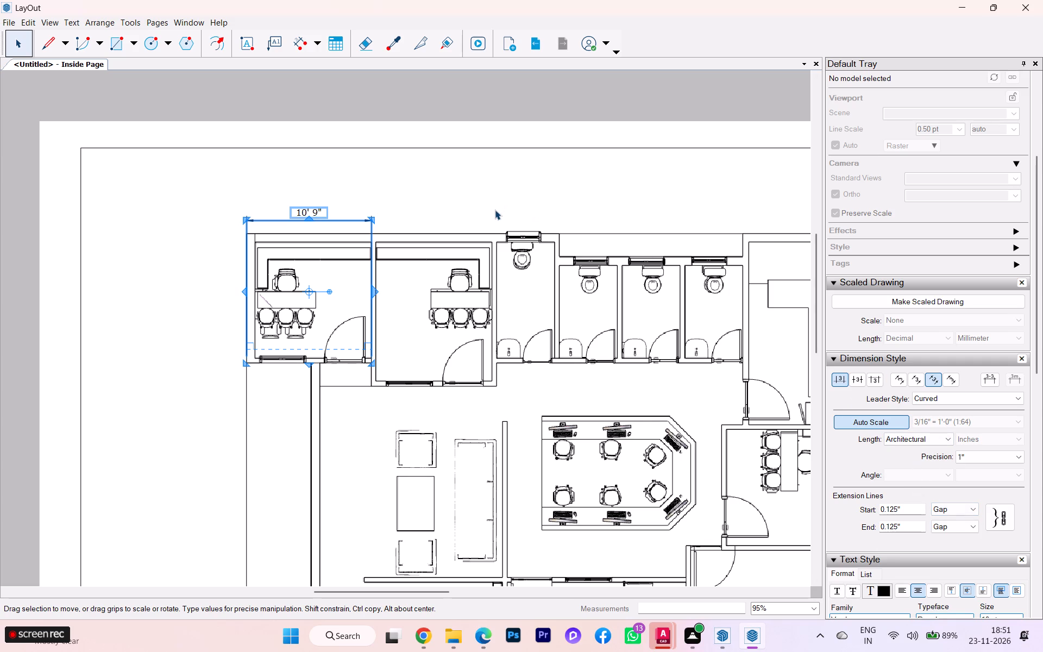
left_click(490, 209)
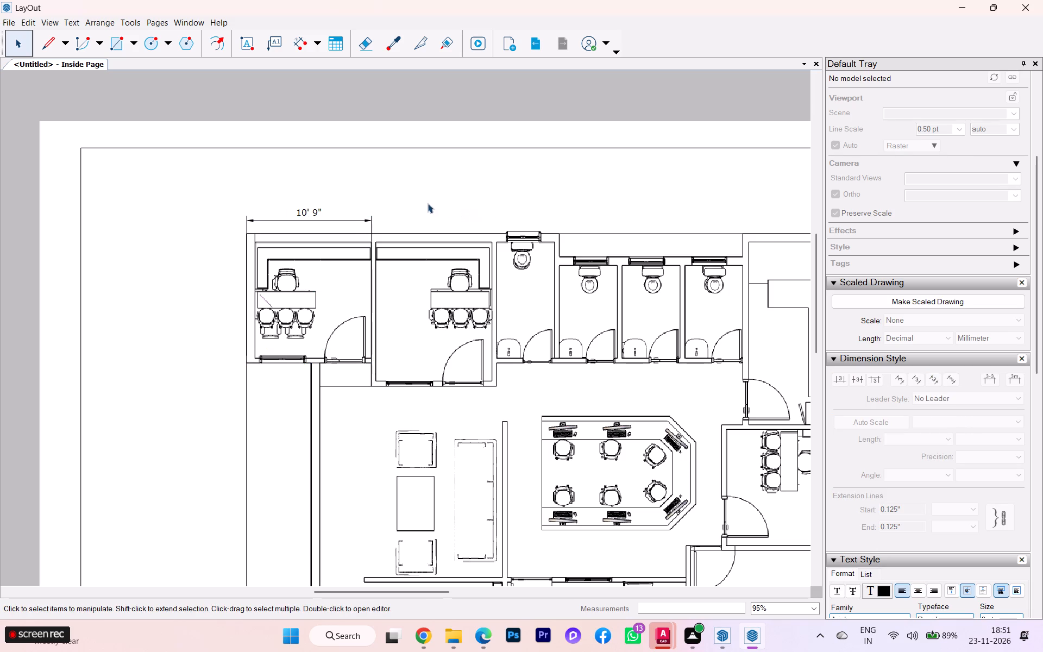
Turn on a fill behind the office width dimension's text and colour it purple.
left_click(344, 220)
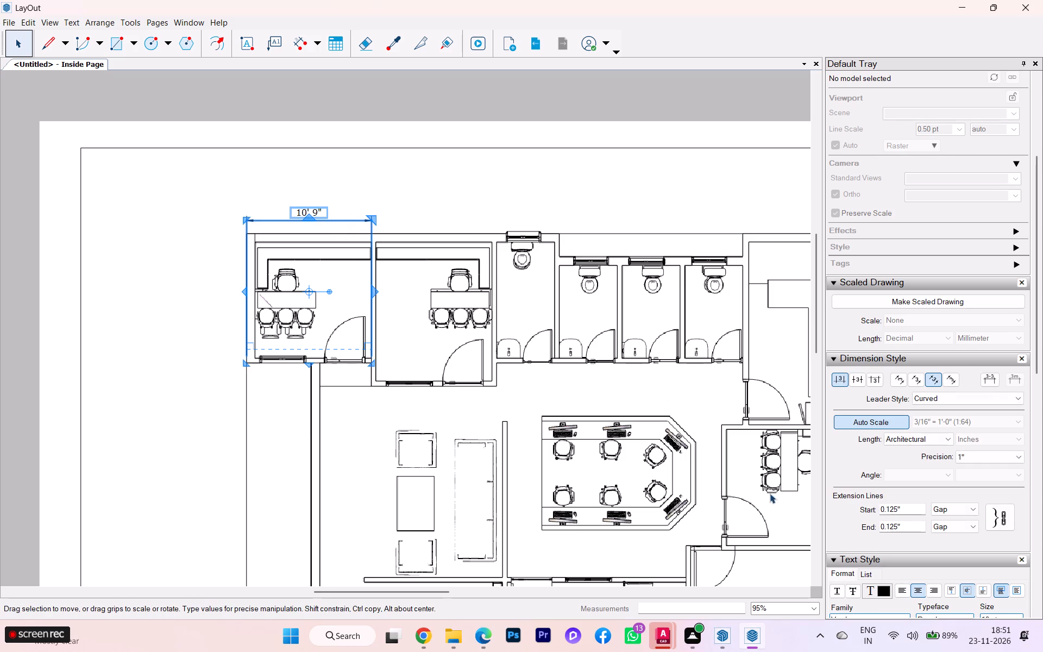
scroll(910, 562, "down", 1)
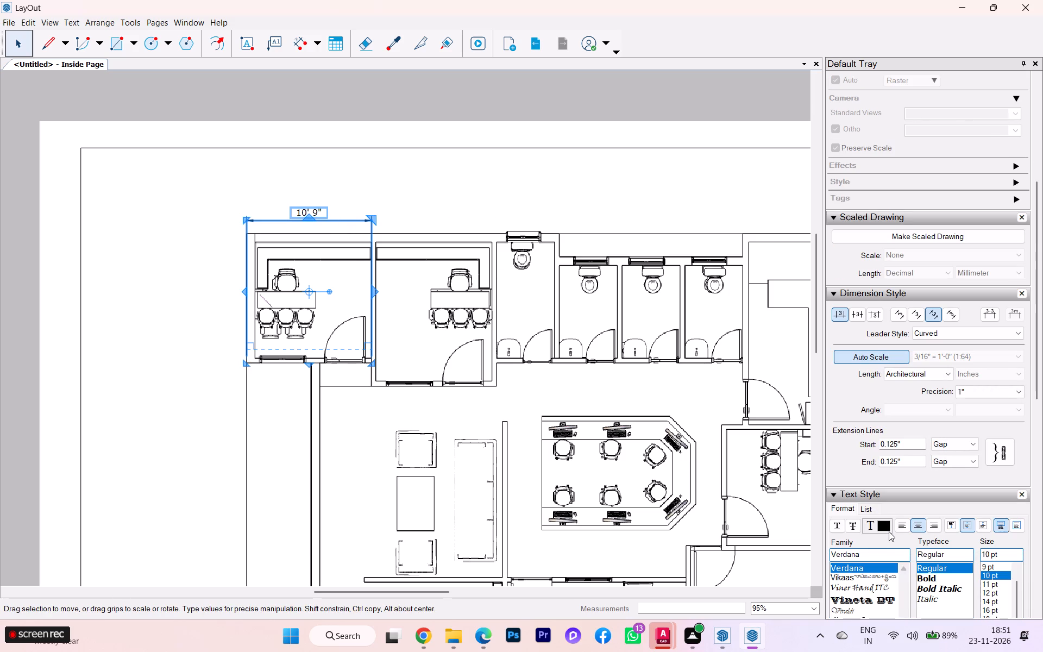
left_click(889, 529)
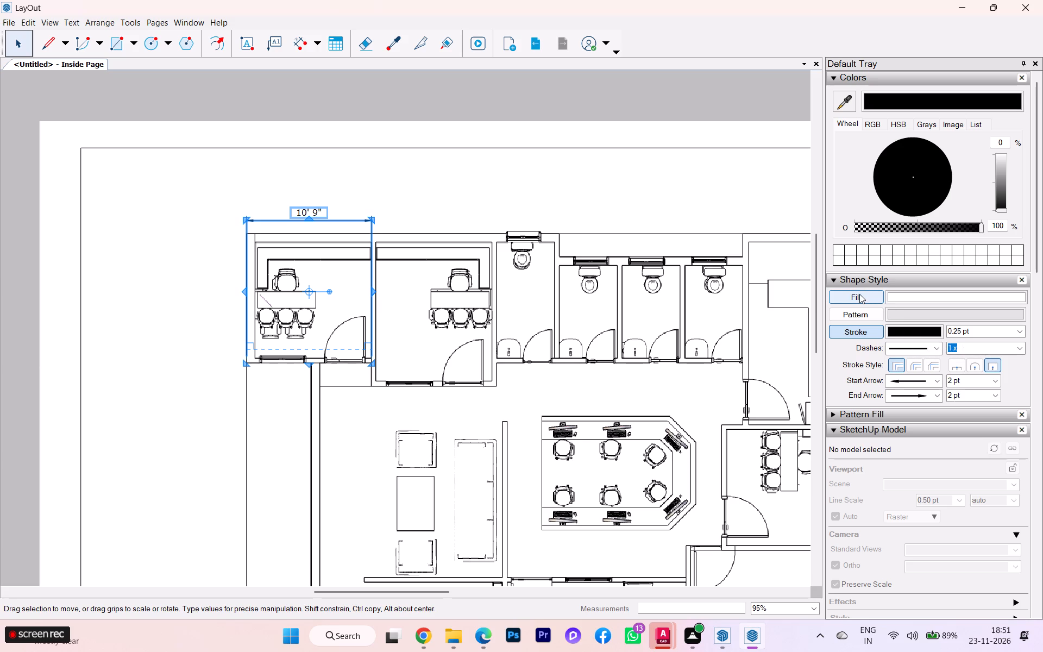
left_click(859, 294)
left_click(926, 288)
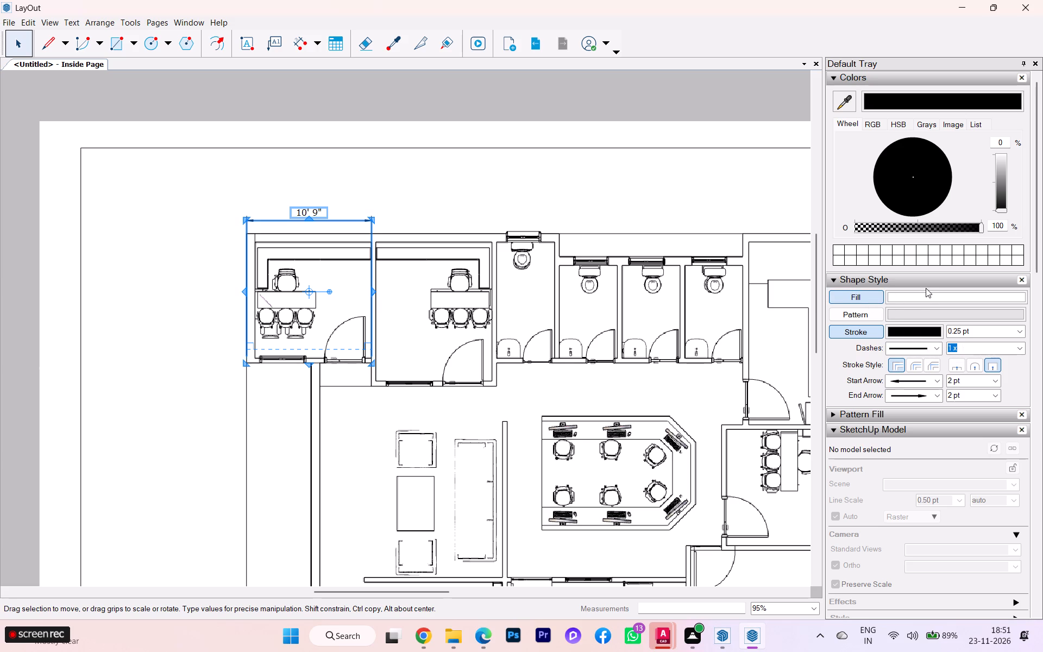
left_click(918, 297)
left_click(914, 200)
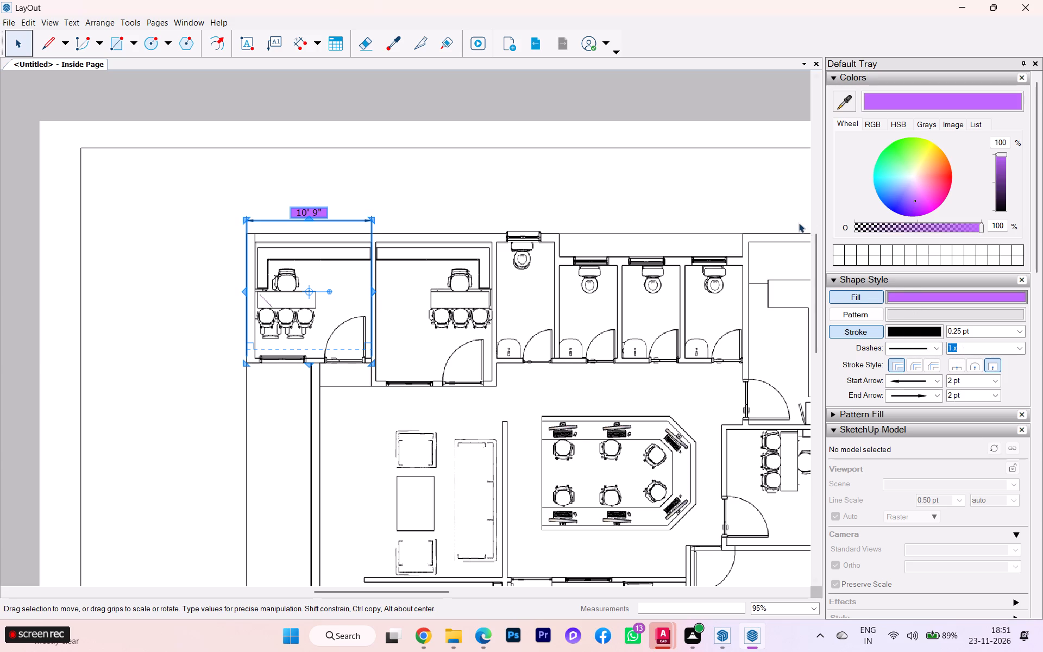
Change the fill behind the office width dimension's text to white.
left_click(906, 294)
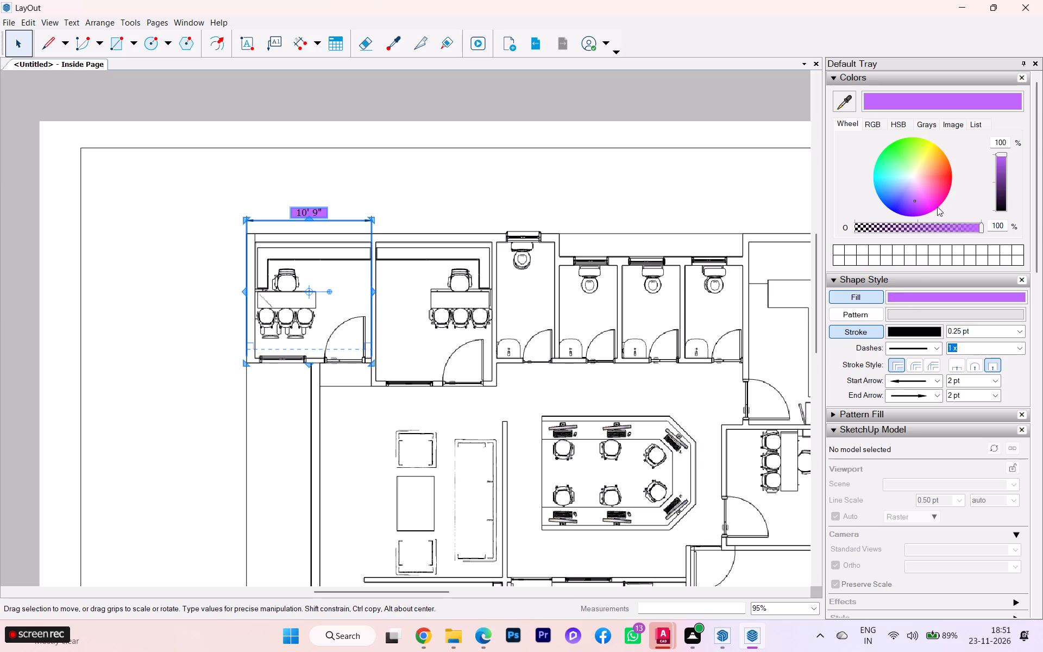
left_click(910, 177)
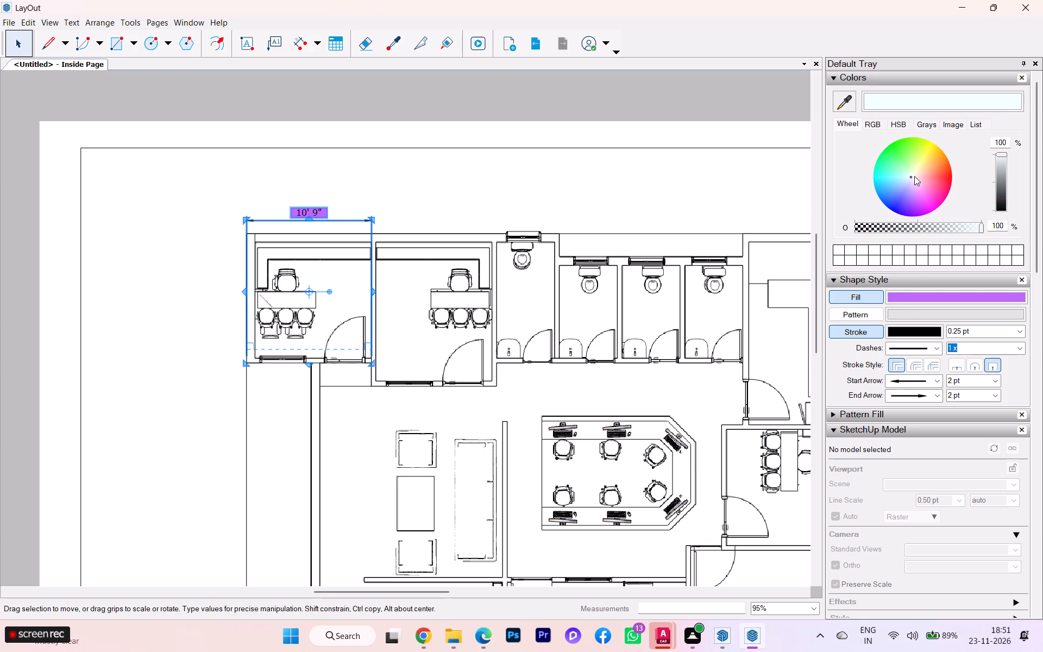
left_click(914, 176)
left_click(912, 175)
left_click(912, 175)
left_click(867, 301)
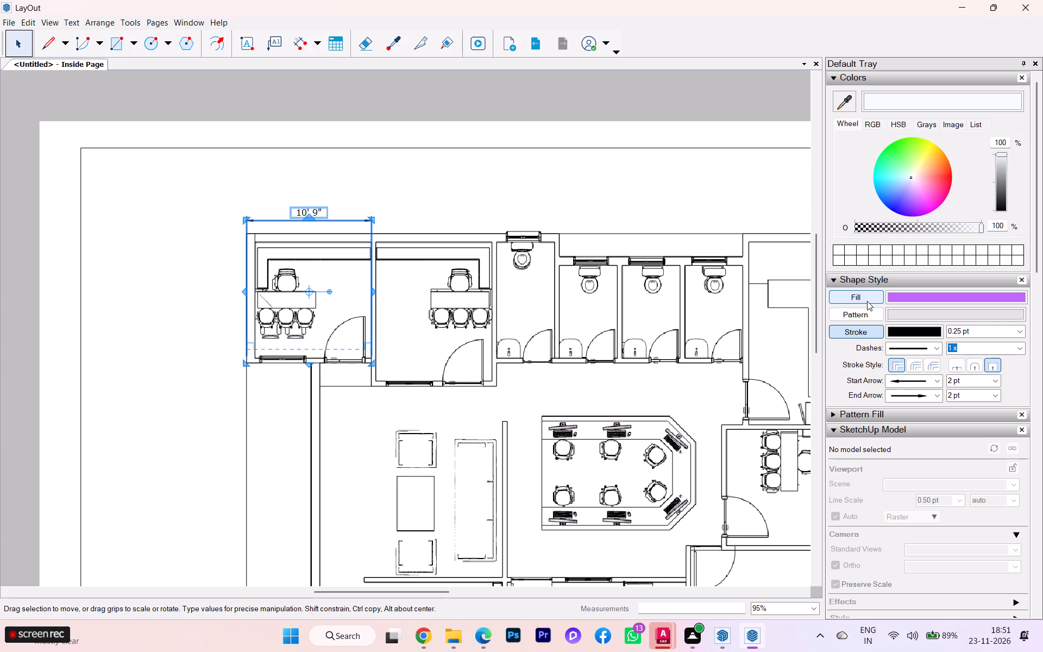
left_click(897, 297)
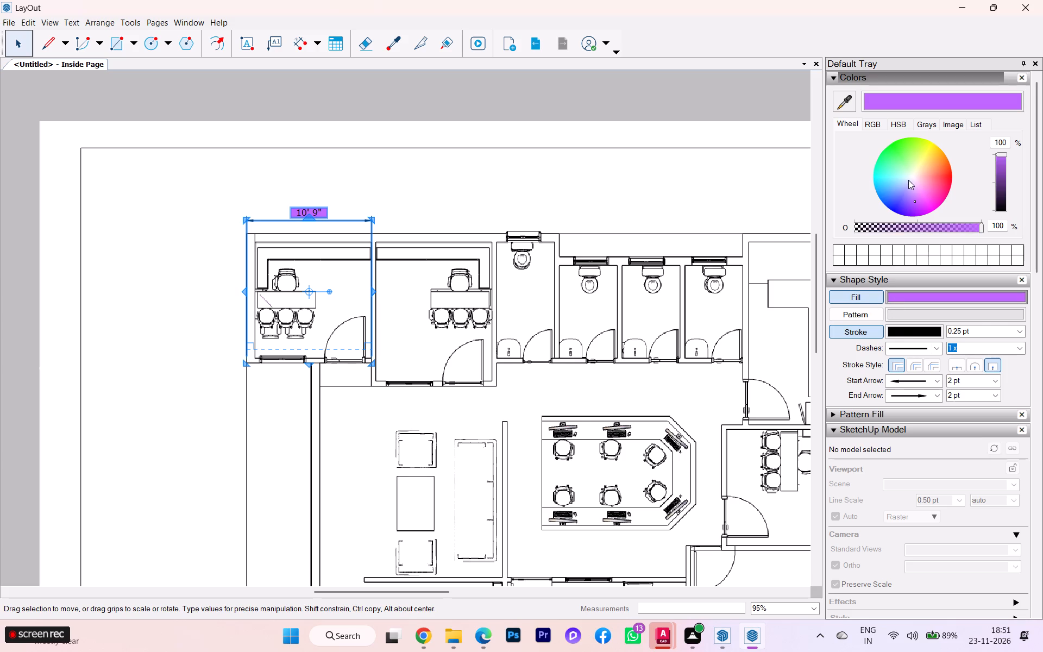
left_click(912, 177)
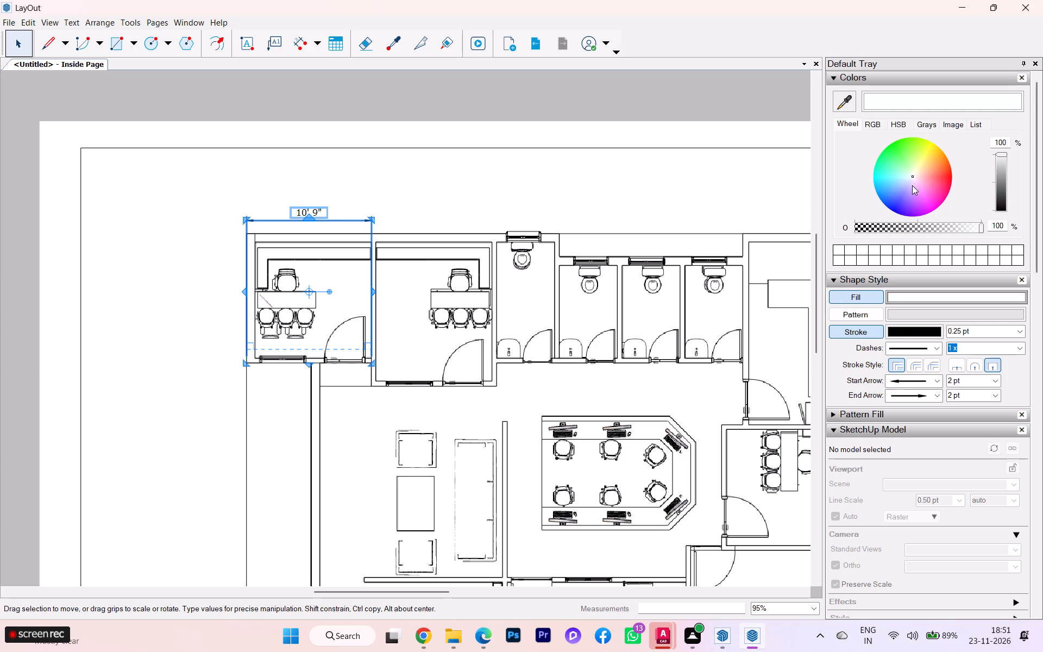
left_click_drag(1003, 155, 1007, 136)
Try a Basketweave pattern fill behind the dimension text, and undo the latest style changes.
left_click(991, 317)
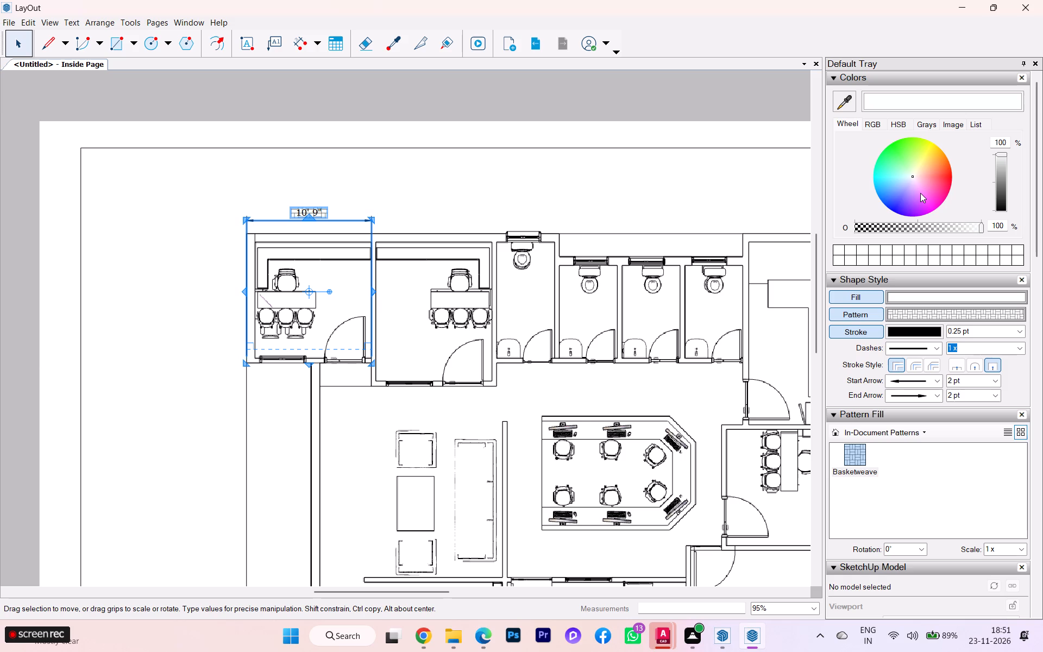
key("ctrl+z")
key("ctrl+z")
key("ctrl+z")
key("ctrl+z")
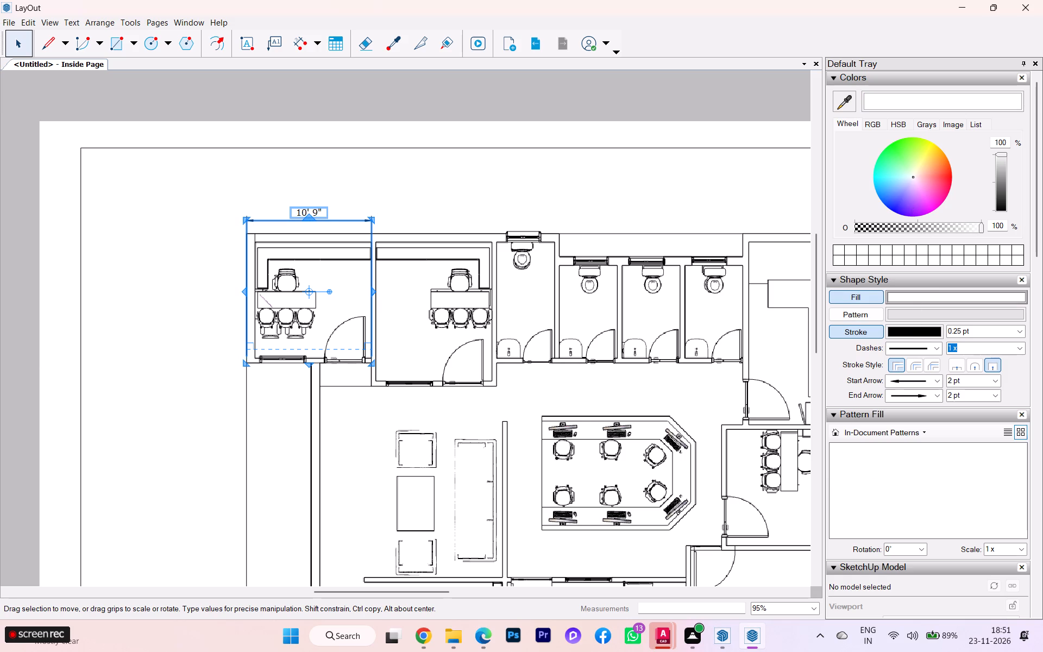
Set the office width dimension's stroke colour to dark red, RGB 67, 0, 0.
left_click(932, 329)
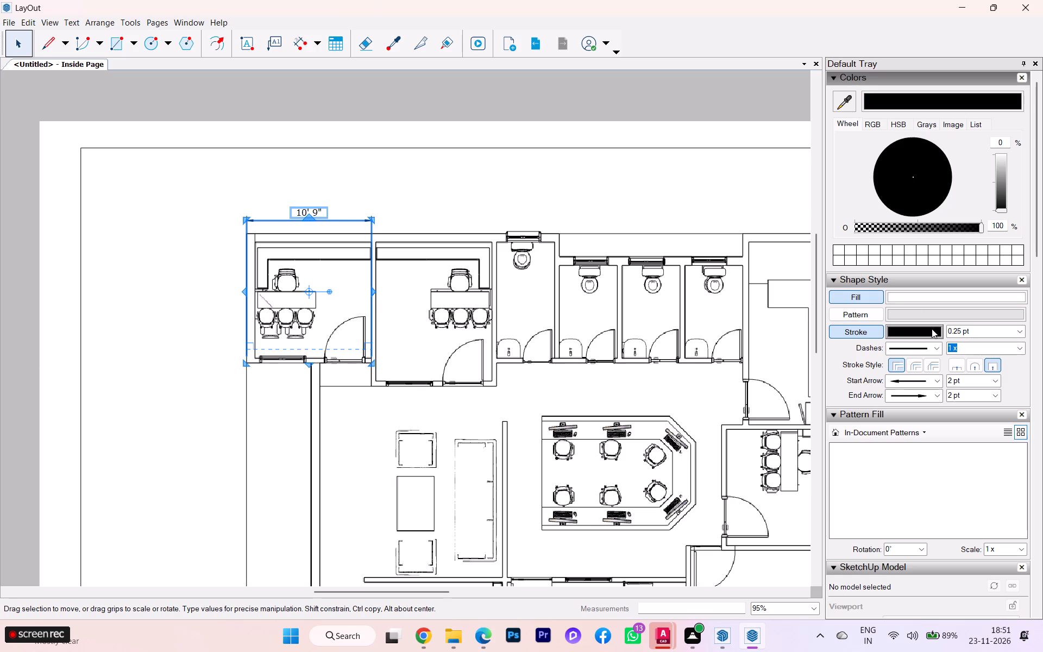
left_click(877, 126)
left_click(879, 149)
left_click(927, 144)
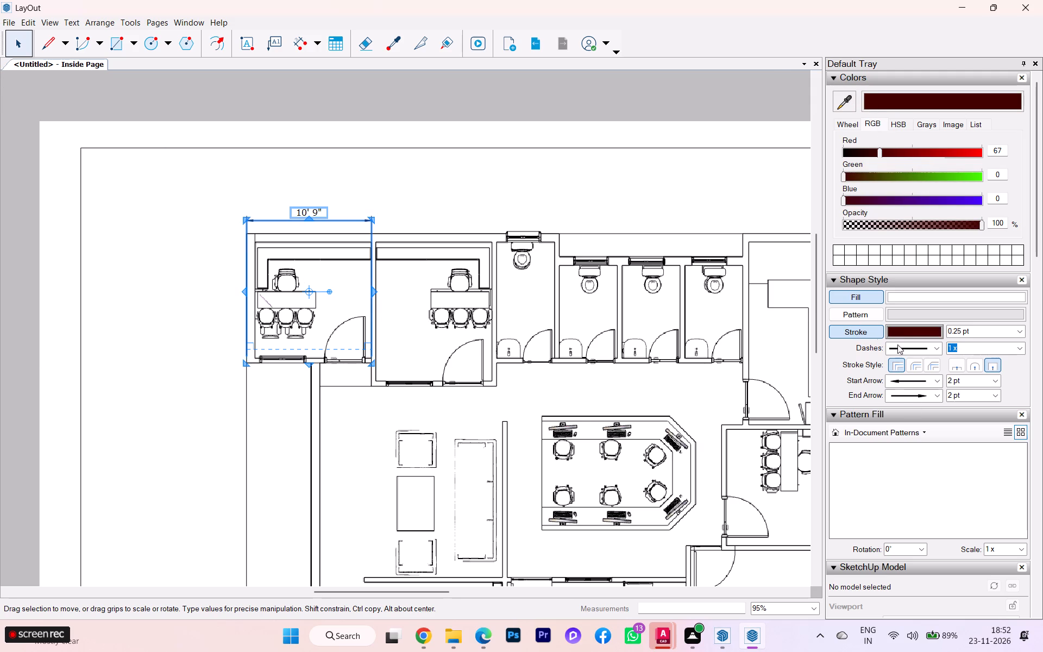
left_click(871, 363)
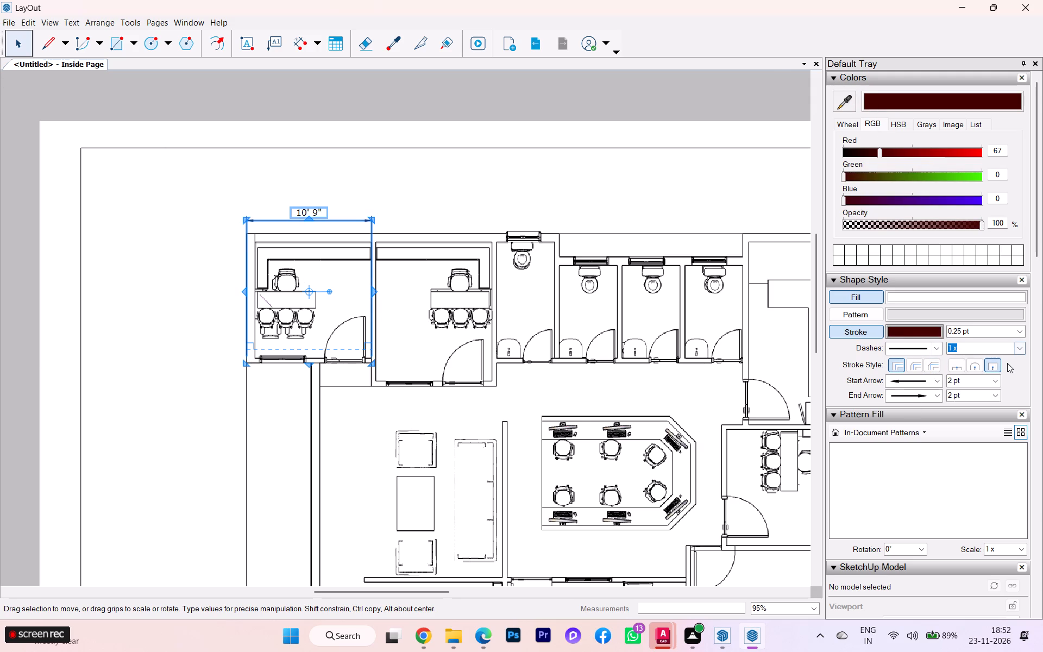
left_click(1007, 363)
left_click(1011, 387)
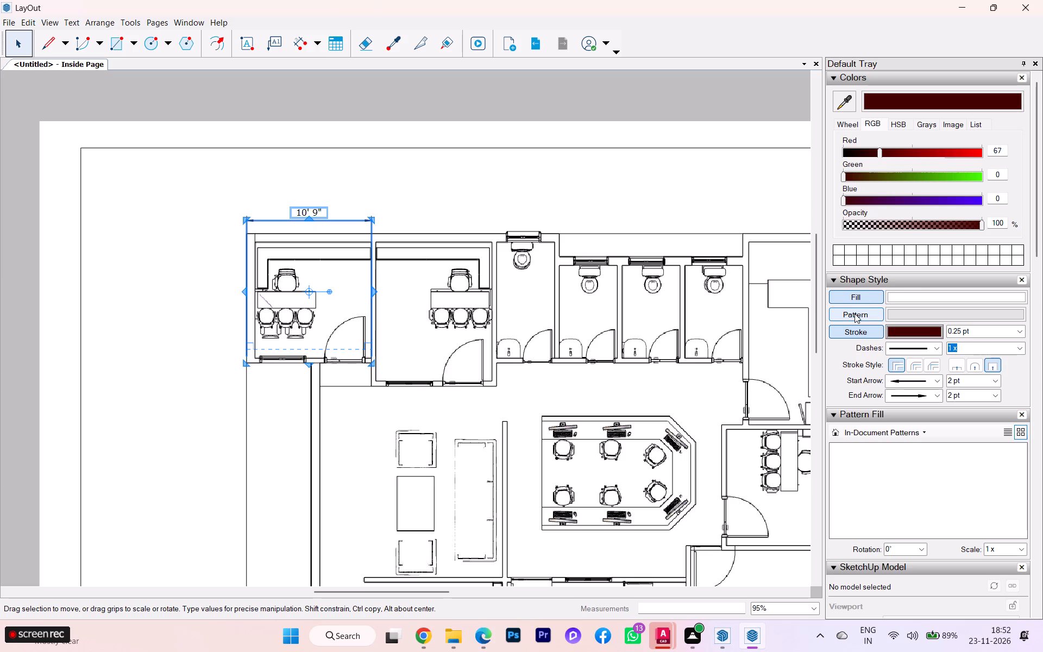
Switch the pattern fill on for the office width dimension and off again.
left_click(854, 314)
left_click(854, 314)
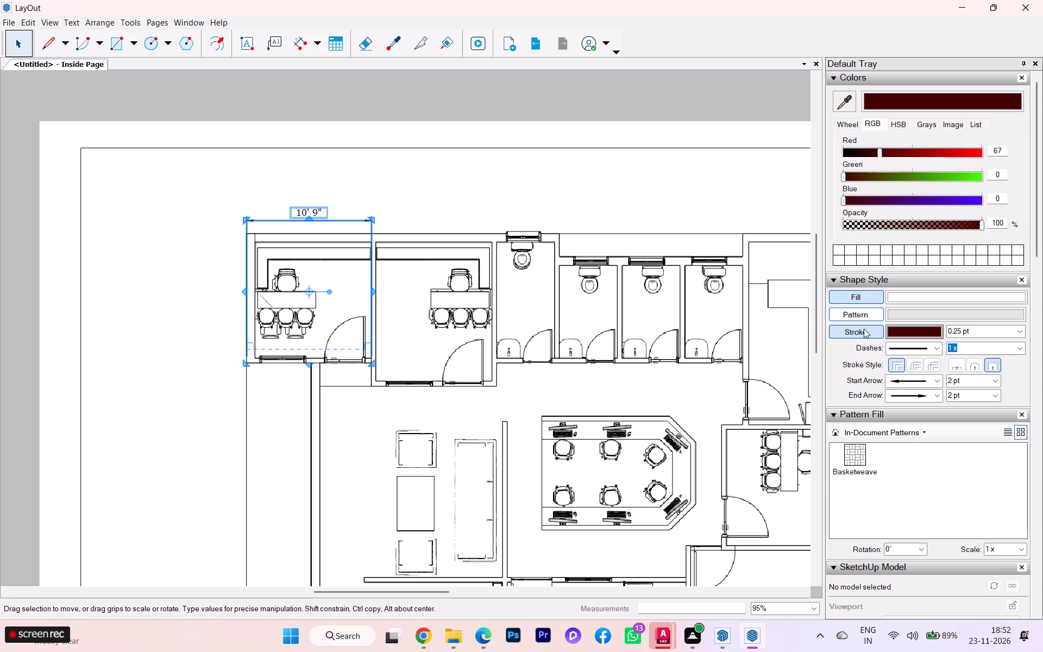
With no object selected, set the default start and end arrow styles to hollow arrowheads.
scroll(875, 366, "down", 1)
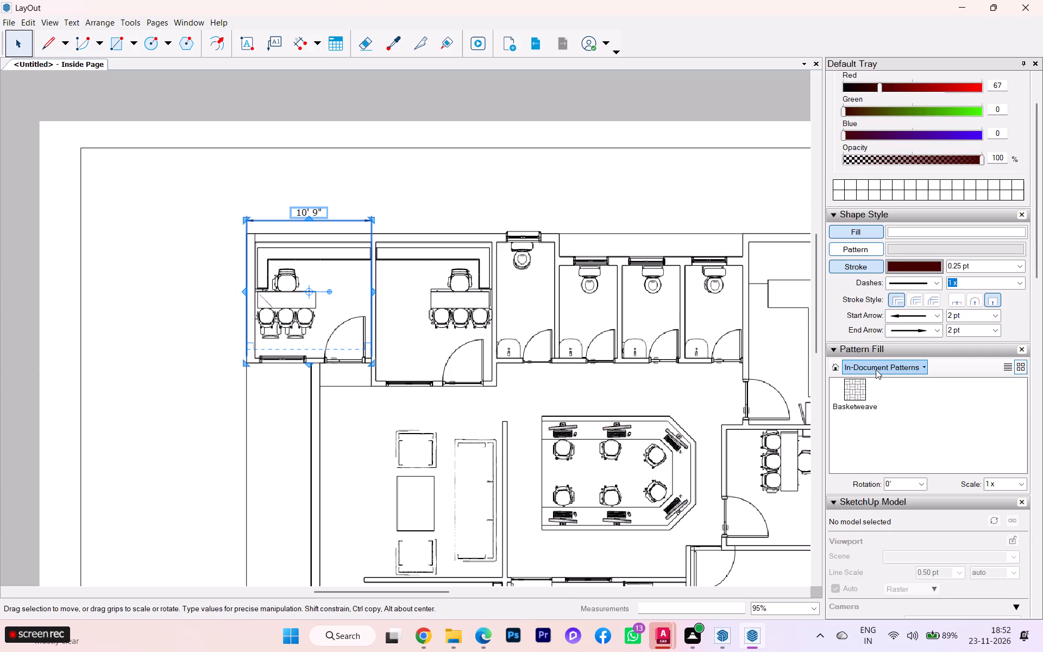
left_click(794, 208)
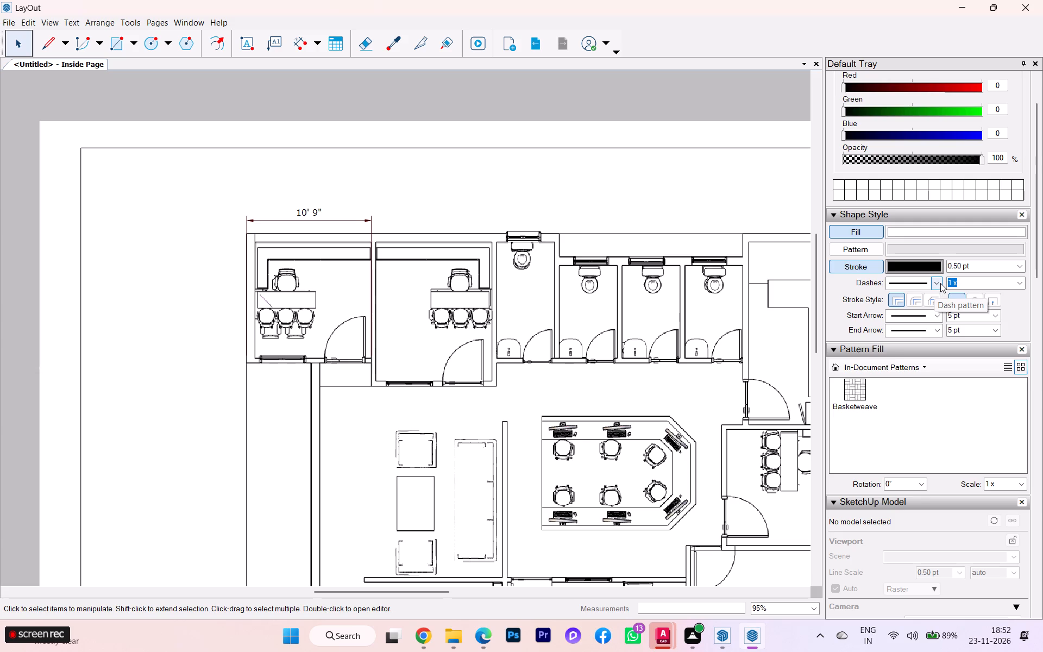
left_click(937, 328)
left_click(937, 328)
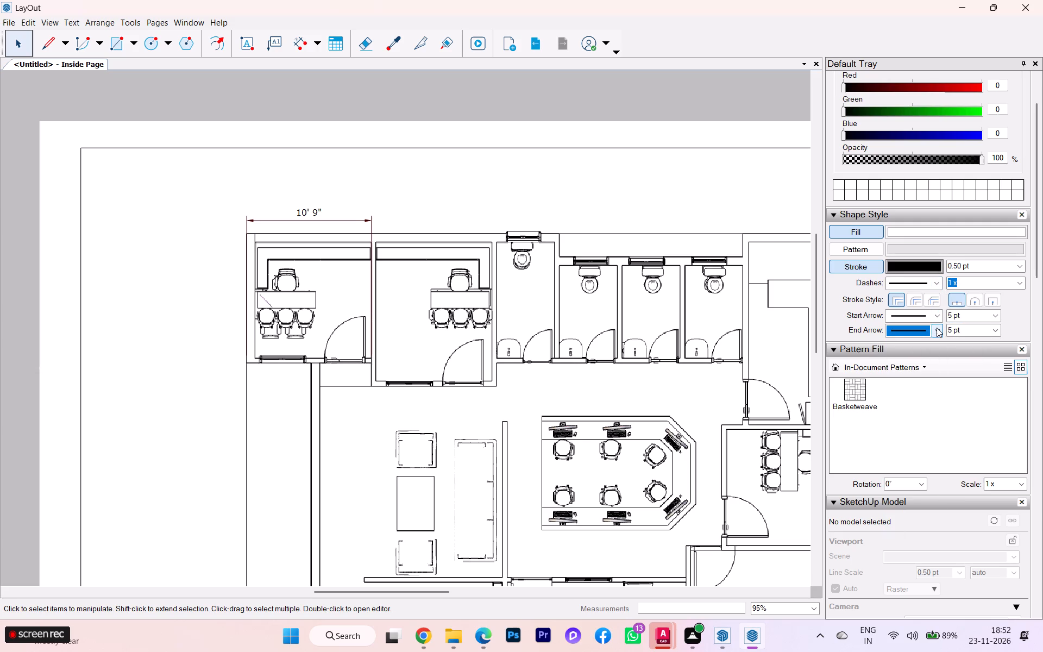
left_click(936, 315)
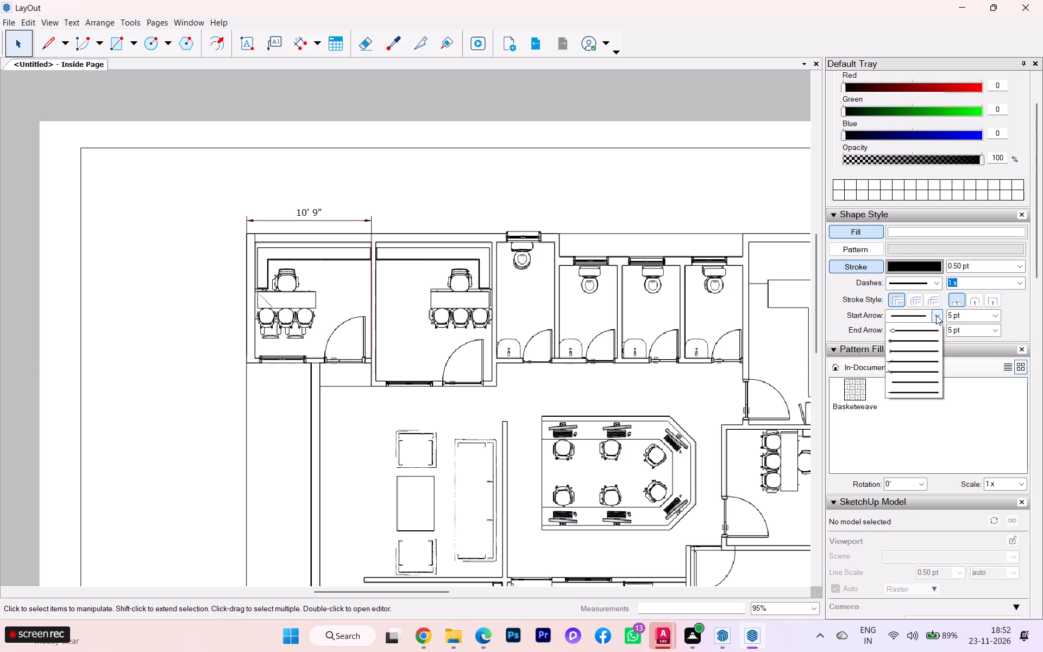
left_click(911, 337)
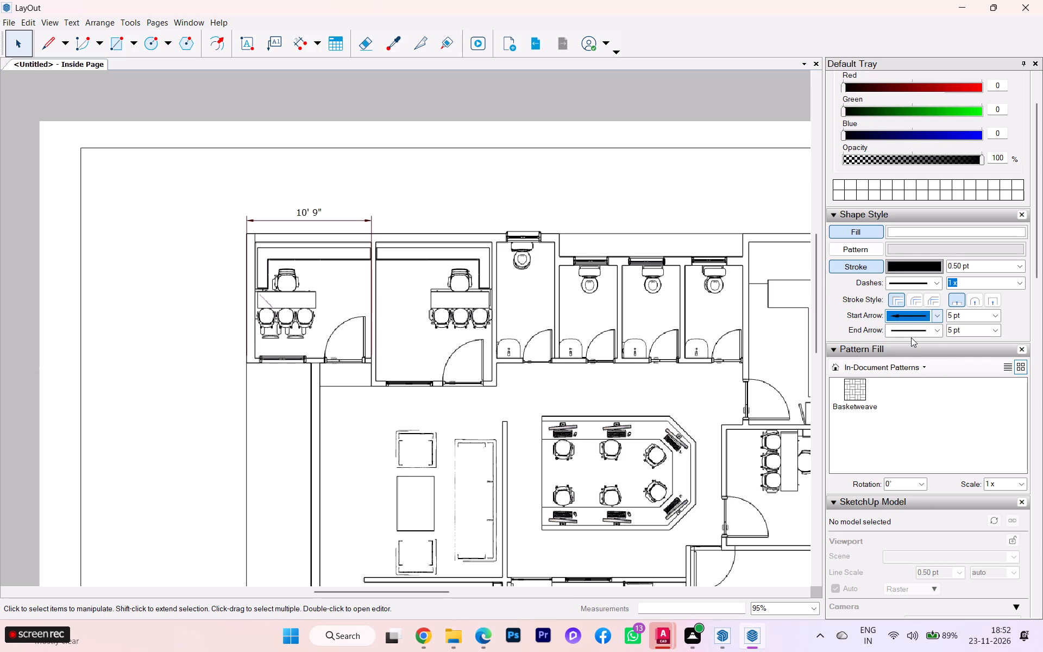
left_click(937, 318)
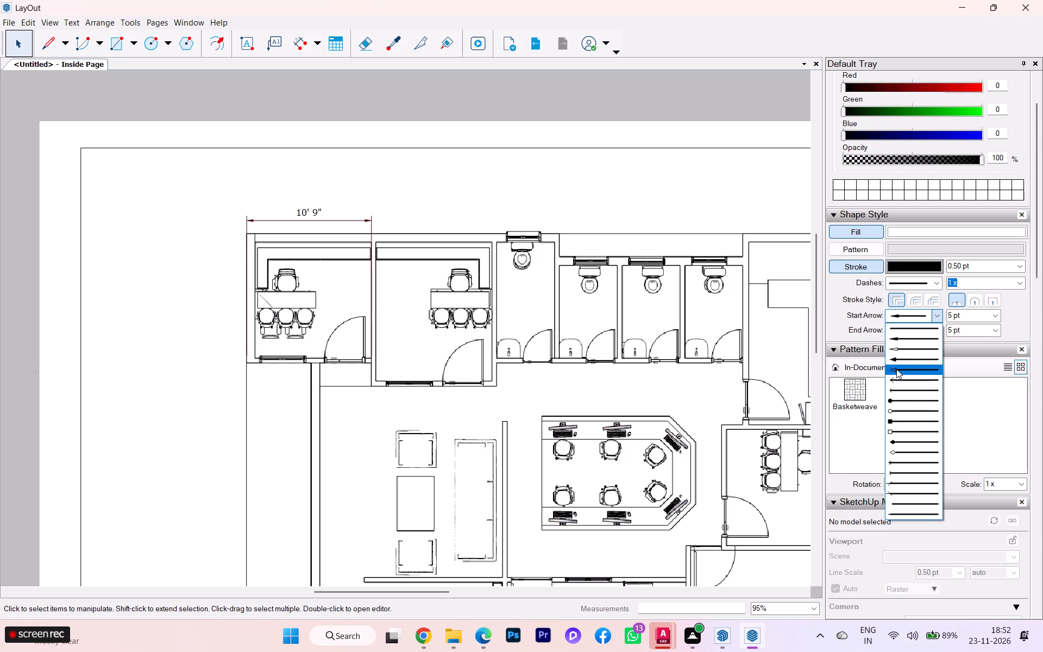
left_click(896, 369)
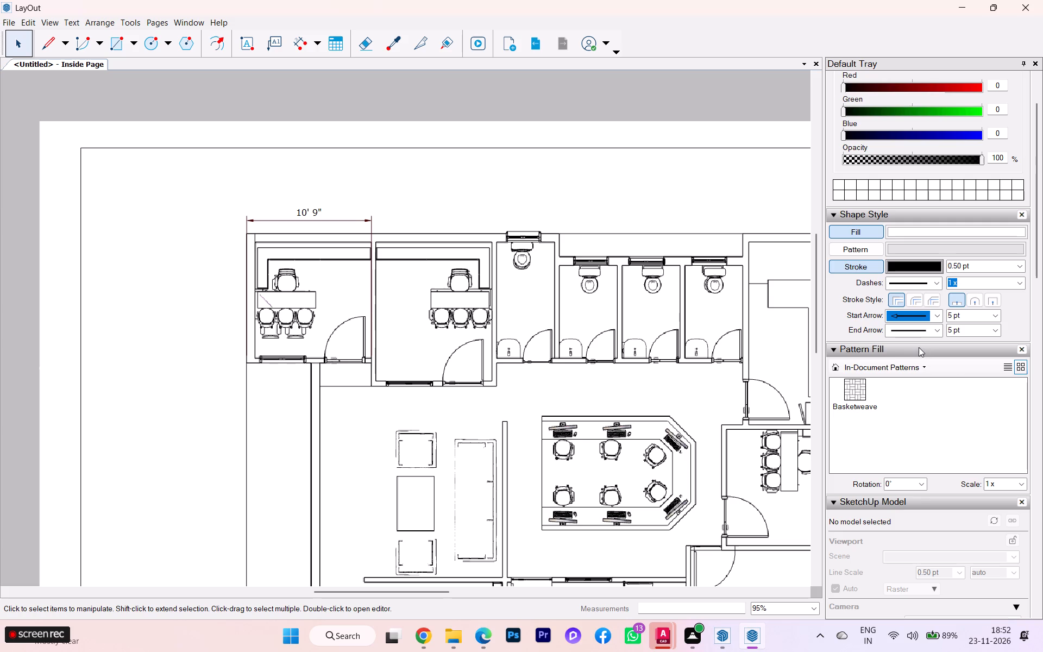
left_click(940, 332)
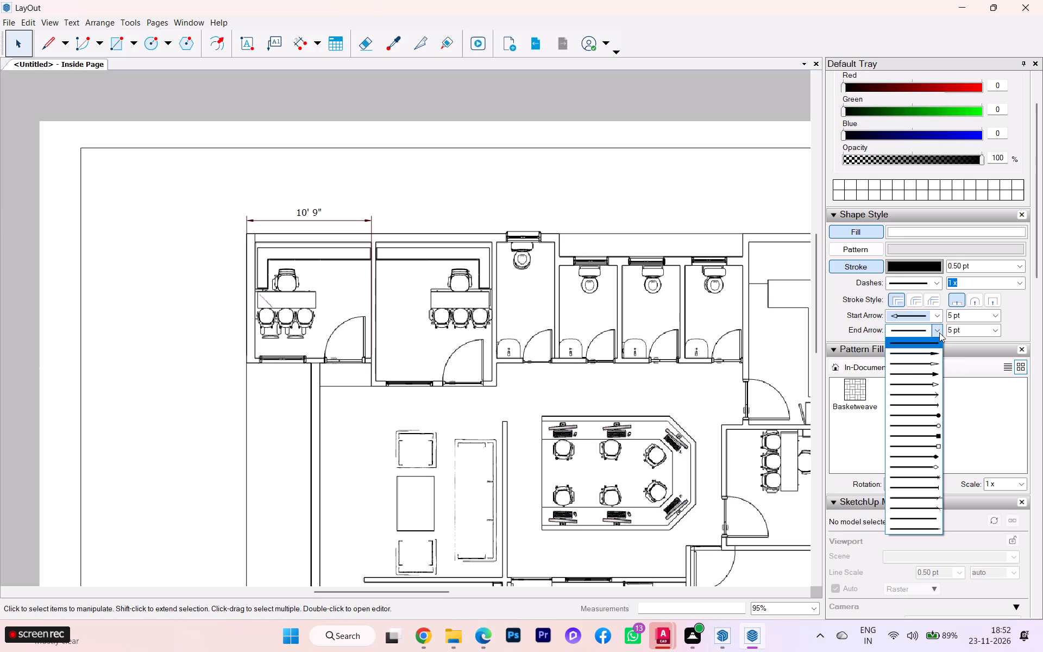
left_click(925, 362)
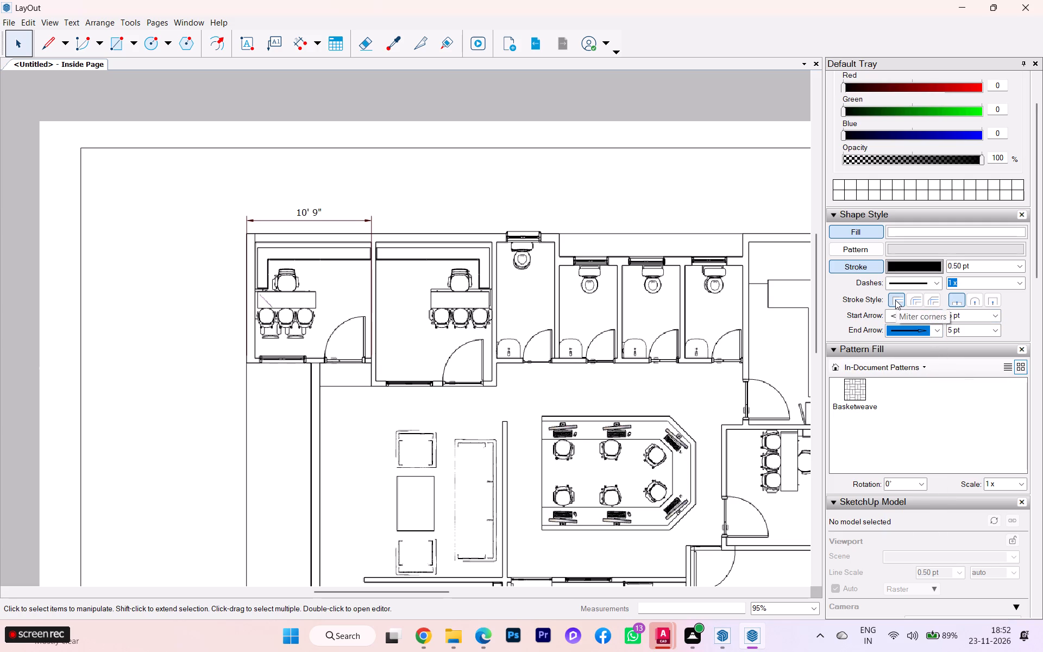
Set the default stroke to bevelled corners with a 1.50x dash scale.
left_click(915, 298)
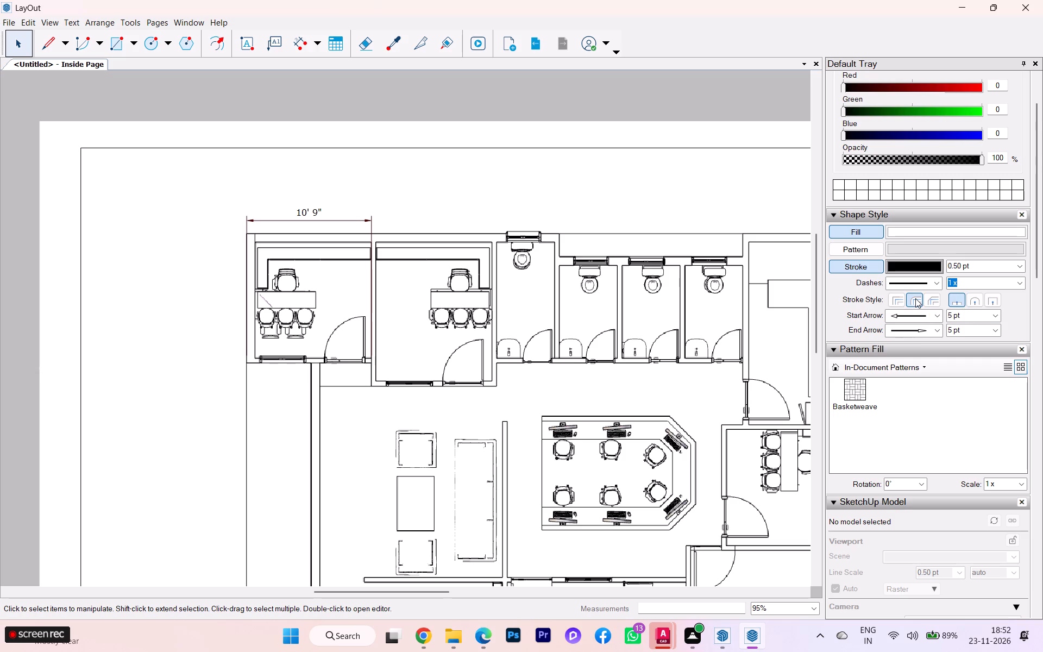
left_click(926, 298)
left_click(1019, 283)
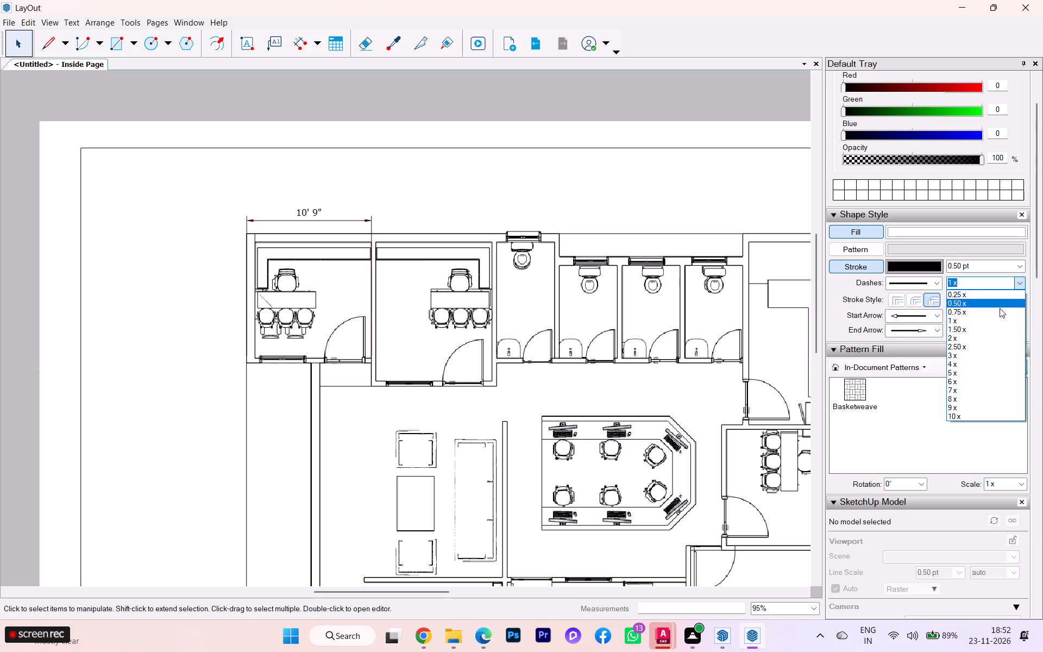
left_click(975, 329)
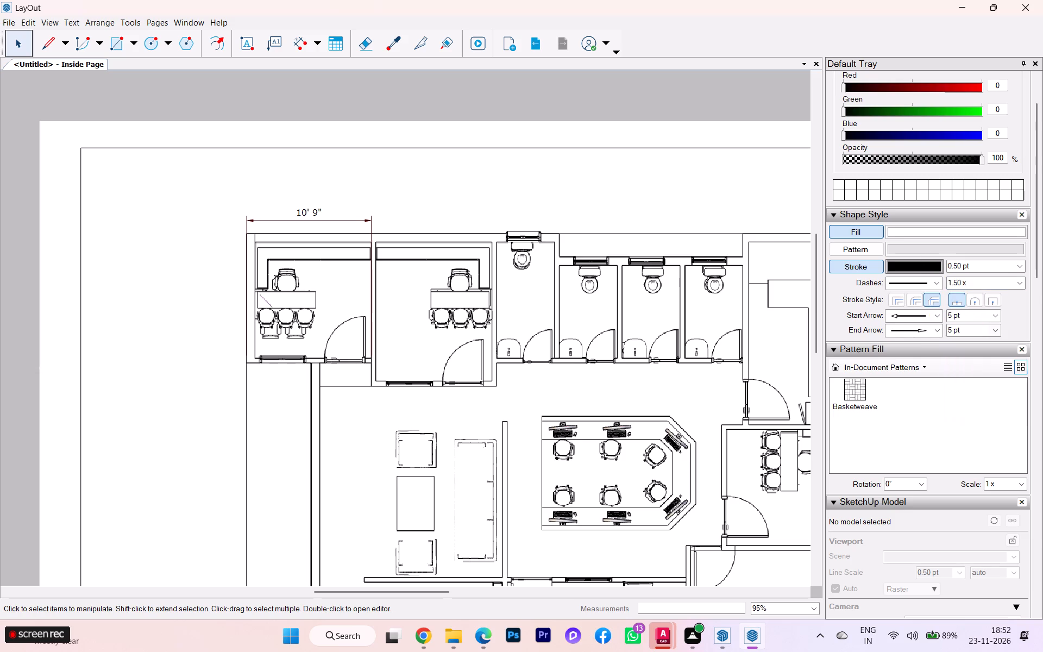
left_click(712, 176)
Collapse the Colors, SketchUp Model and Scaled Drawing tray sections and select the first office's width dimension.
scroll(989, 82, "up", 5)
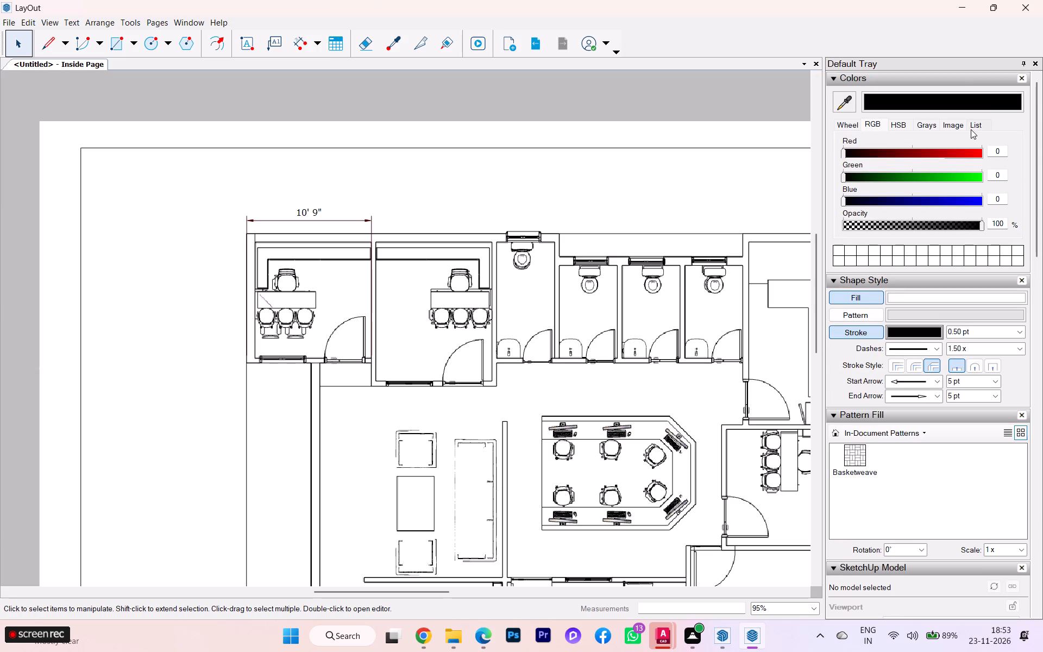
scroll(876, 112, "up", 1)
left_click(837, 80)
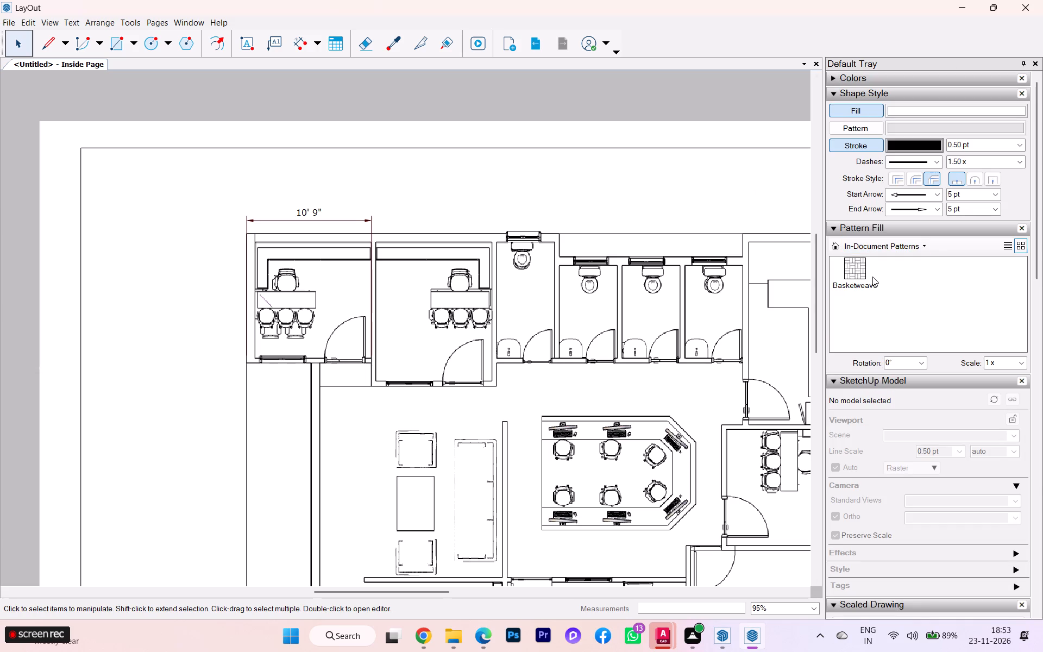
scroll(873, 343, "down", 2)
left_click(833, 374)
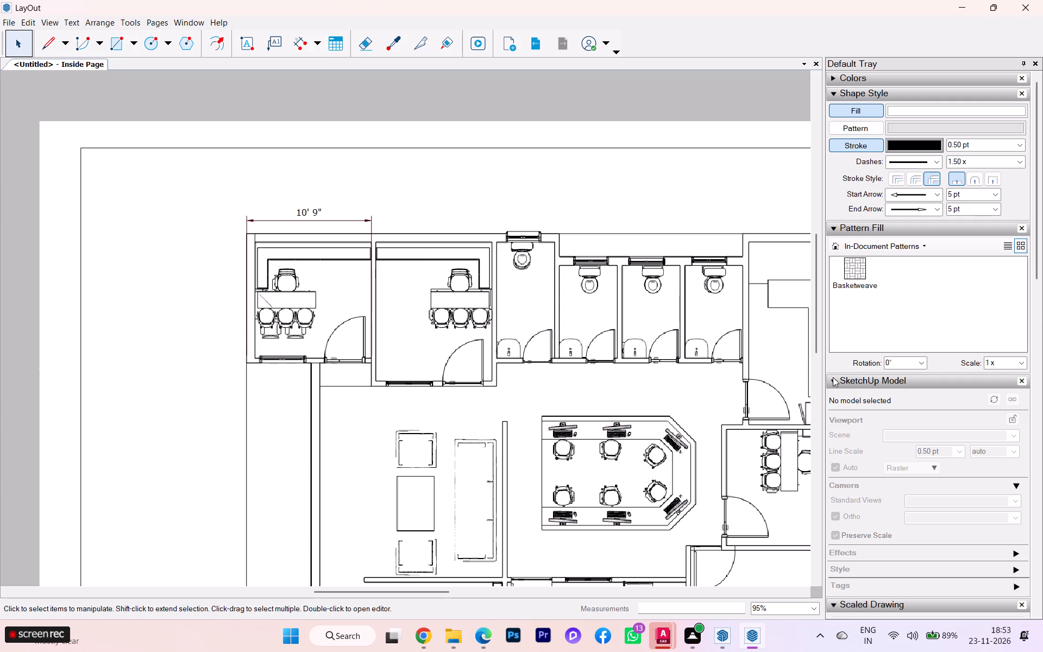
left_click(833, 379)
scroll(869, 485, "down", 1)
left_click(367, 220)
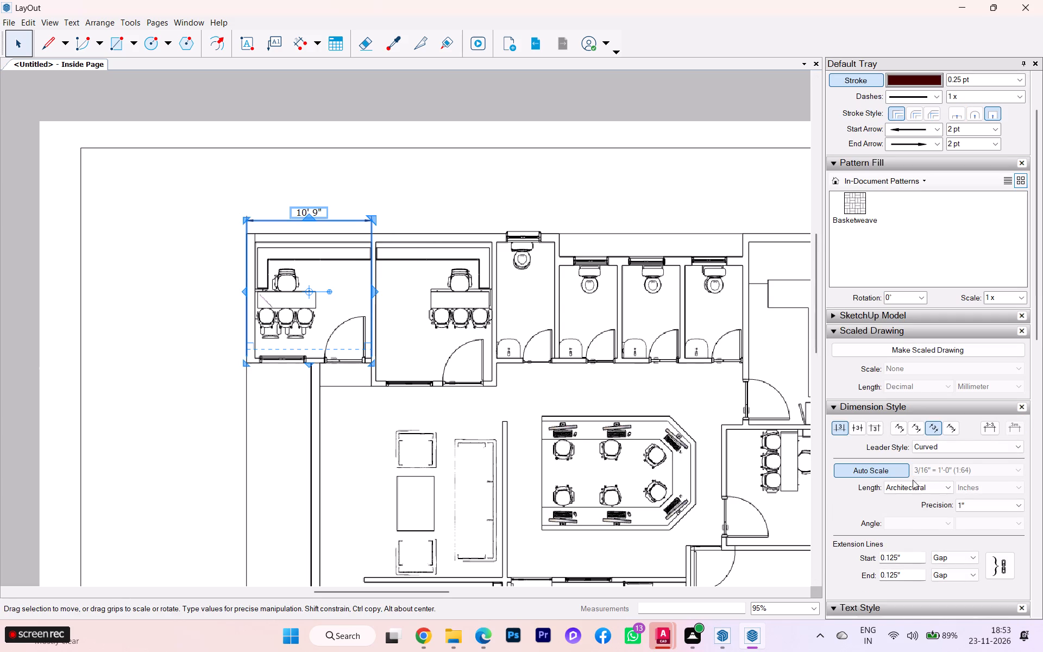
scroll(913, 484, "down", 1)
left_click(834, 331)
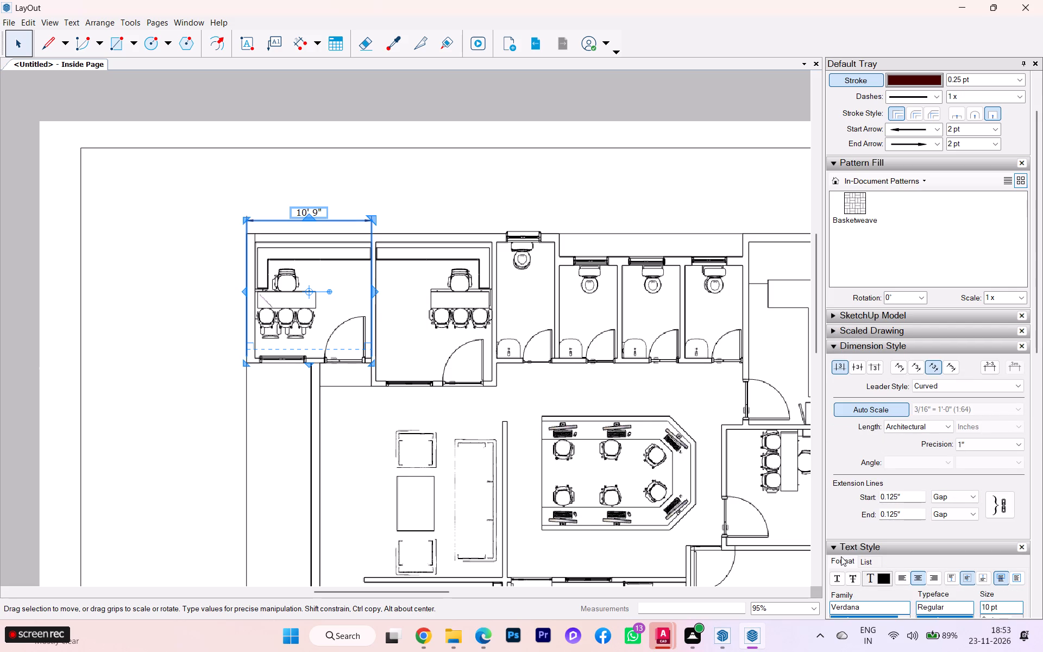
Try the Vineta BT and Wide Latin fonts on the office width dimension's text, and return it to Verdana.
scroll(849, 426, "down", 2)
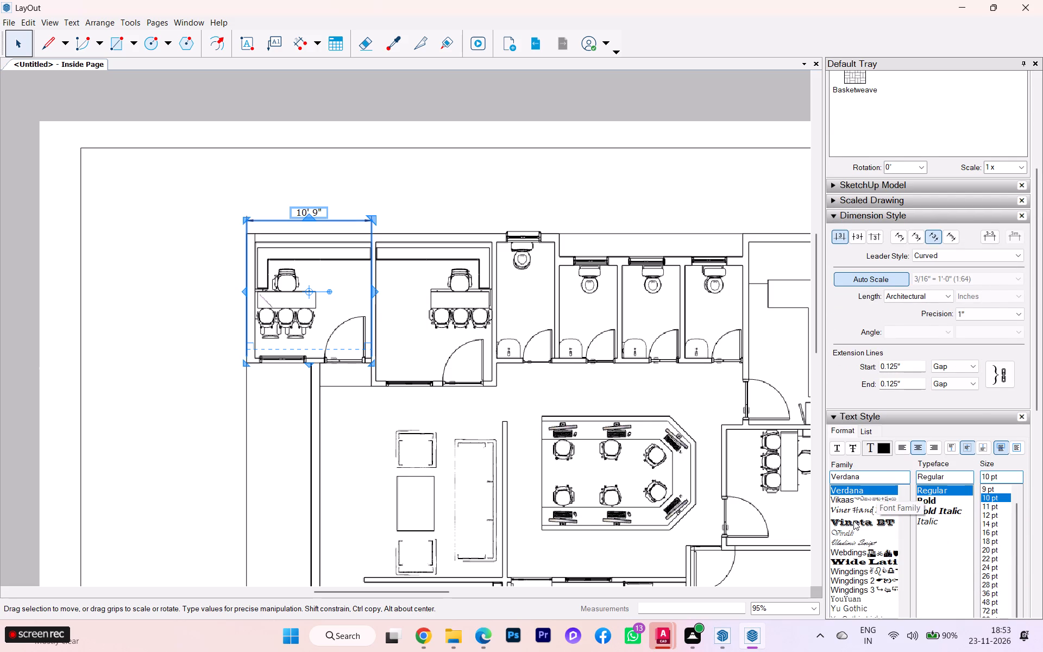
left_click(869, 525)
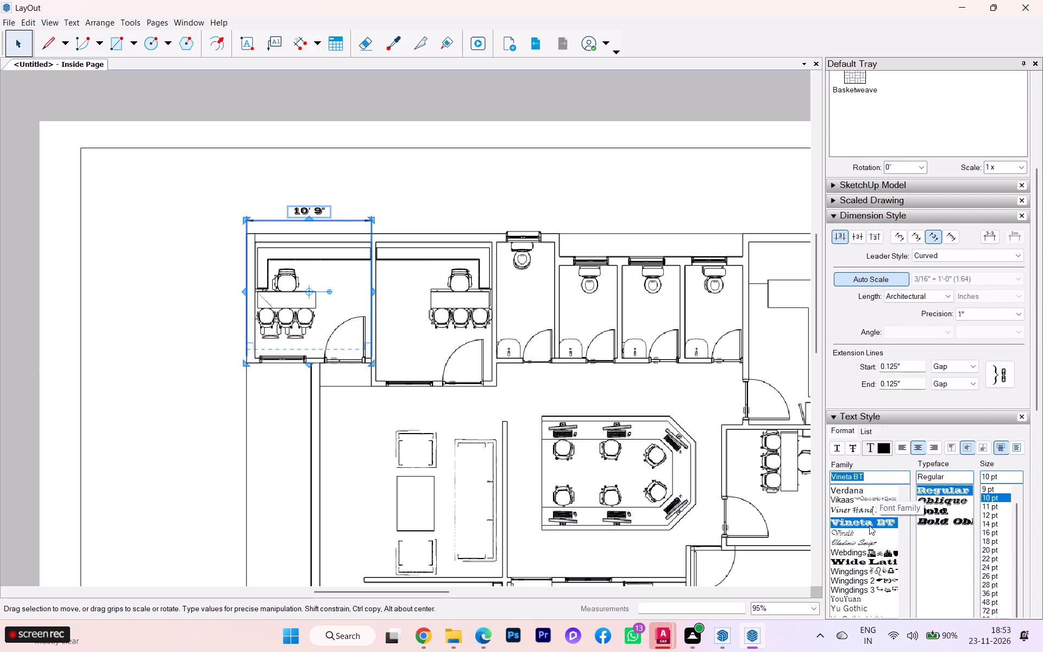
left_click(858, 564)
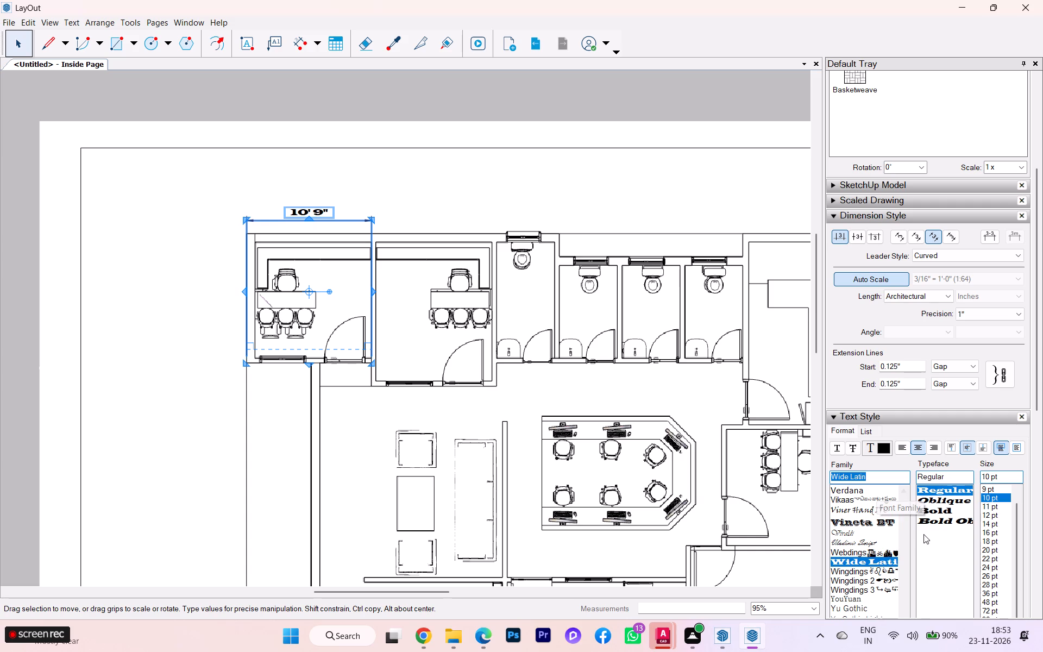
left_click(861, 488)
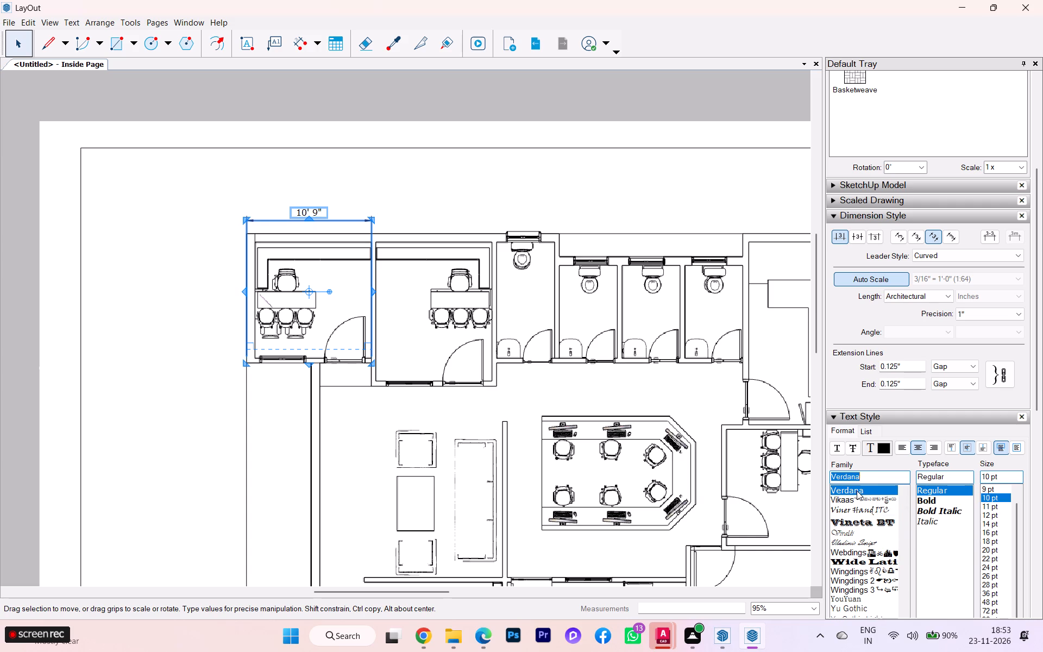
Set the text size of the office width dimension to 12 pt.
left_click(992, 506)
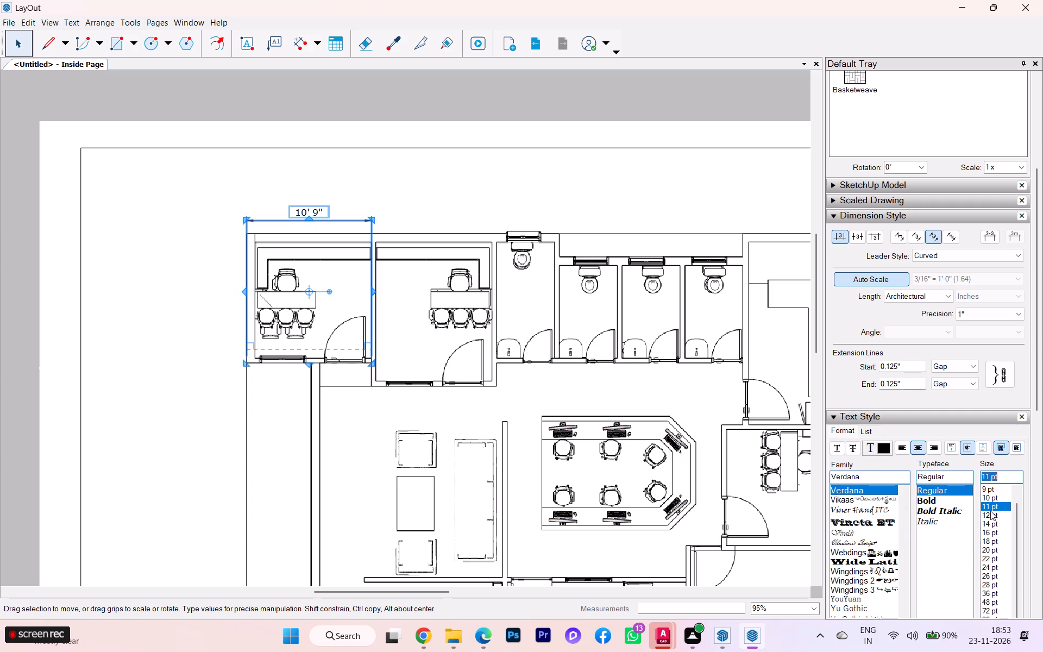
left_click(990, 515)
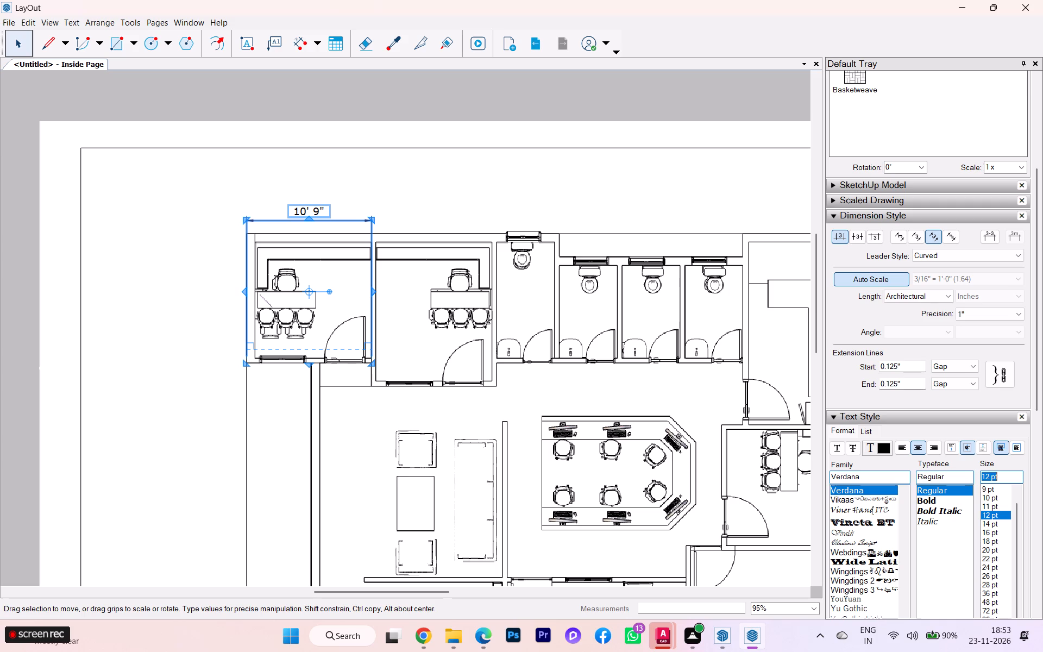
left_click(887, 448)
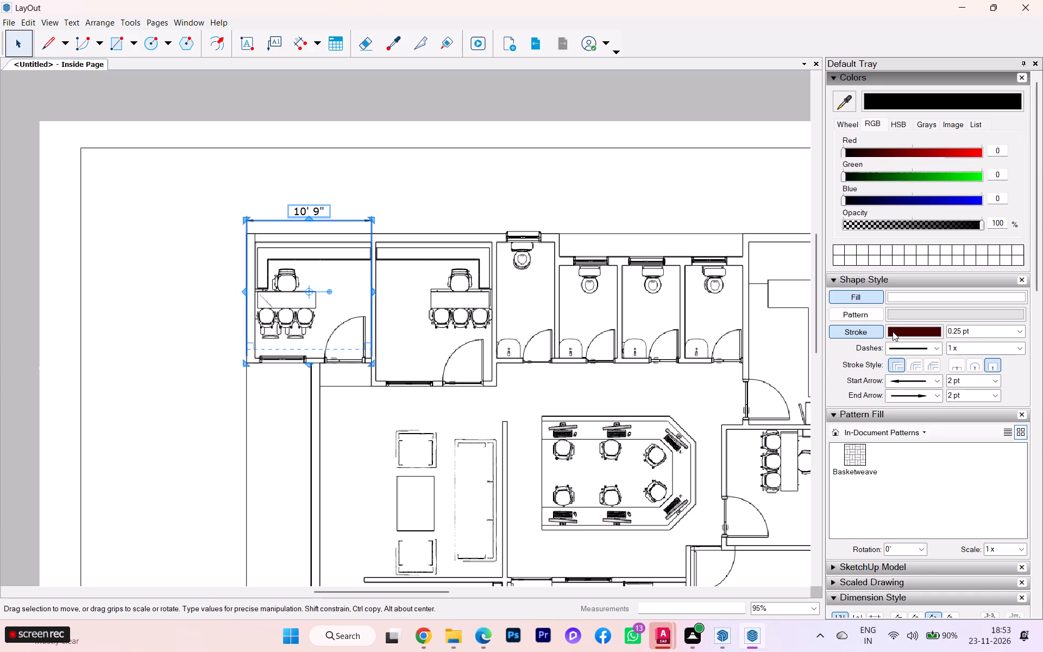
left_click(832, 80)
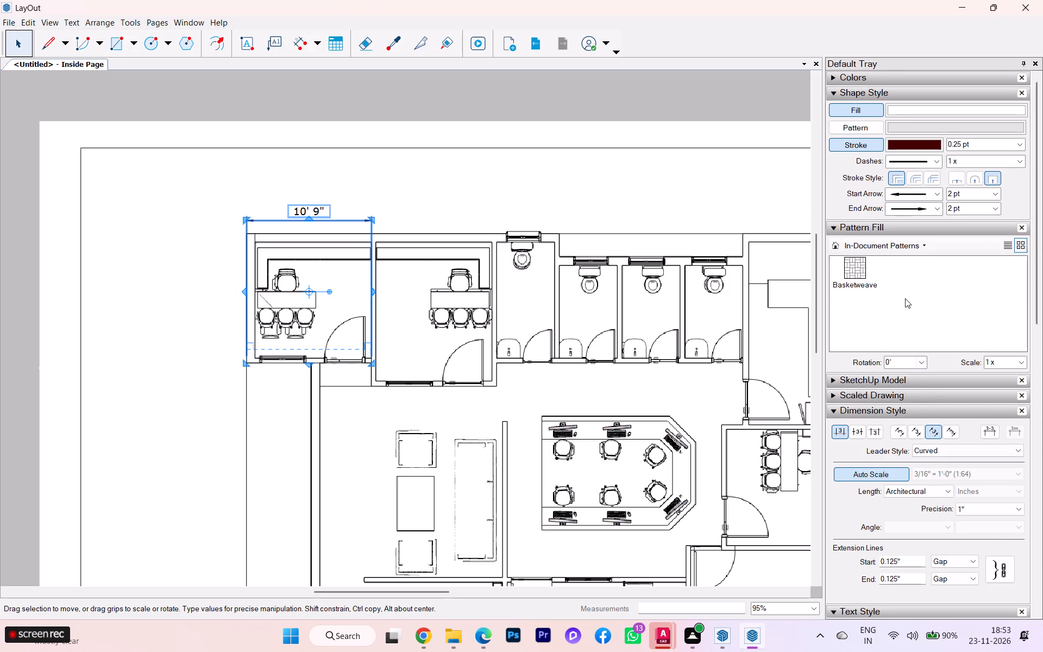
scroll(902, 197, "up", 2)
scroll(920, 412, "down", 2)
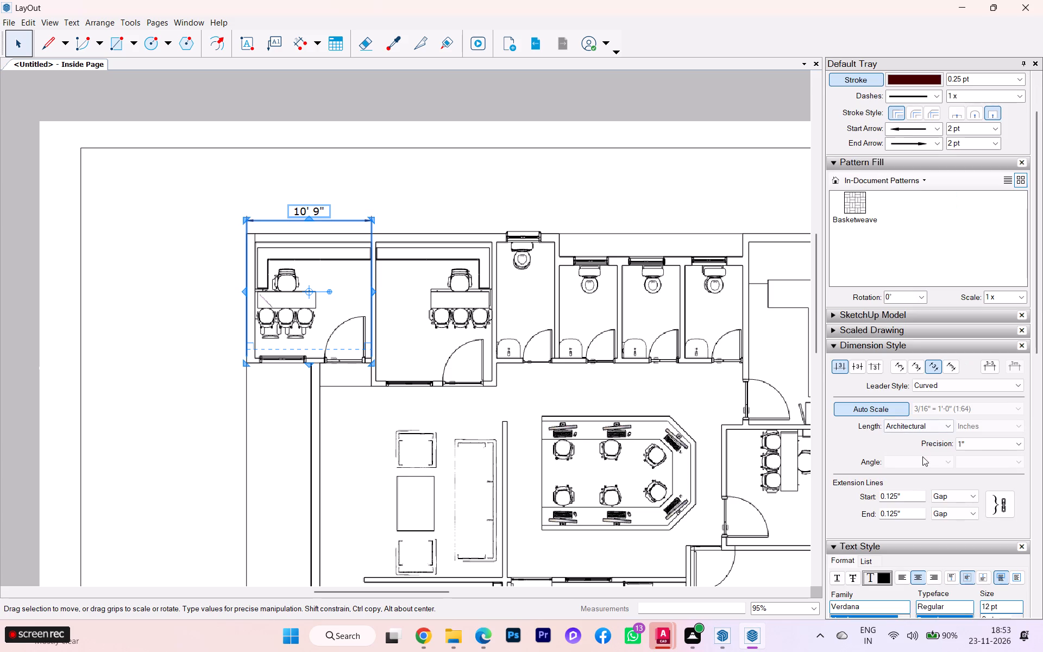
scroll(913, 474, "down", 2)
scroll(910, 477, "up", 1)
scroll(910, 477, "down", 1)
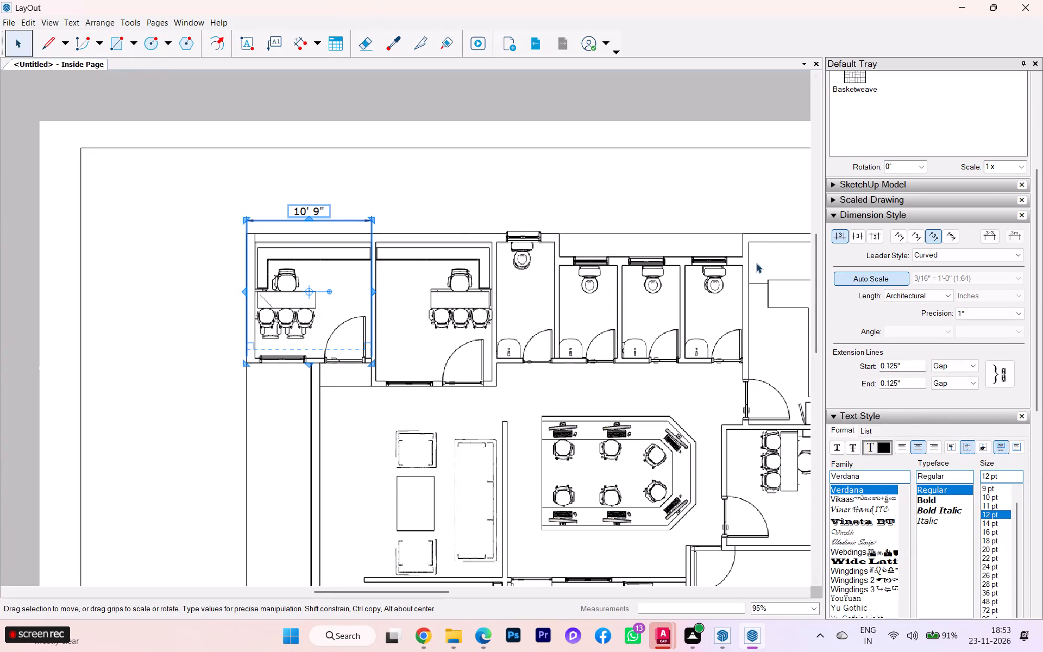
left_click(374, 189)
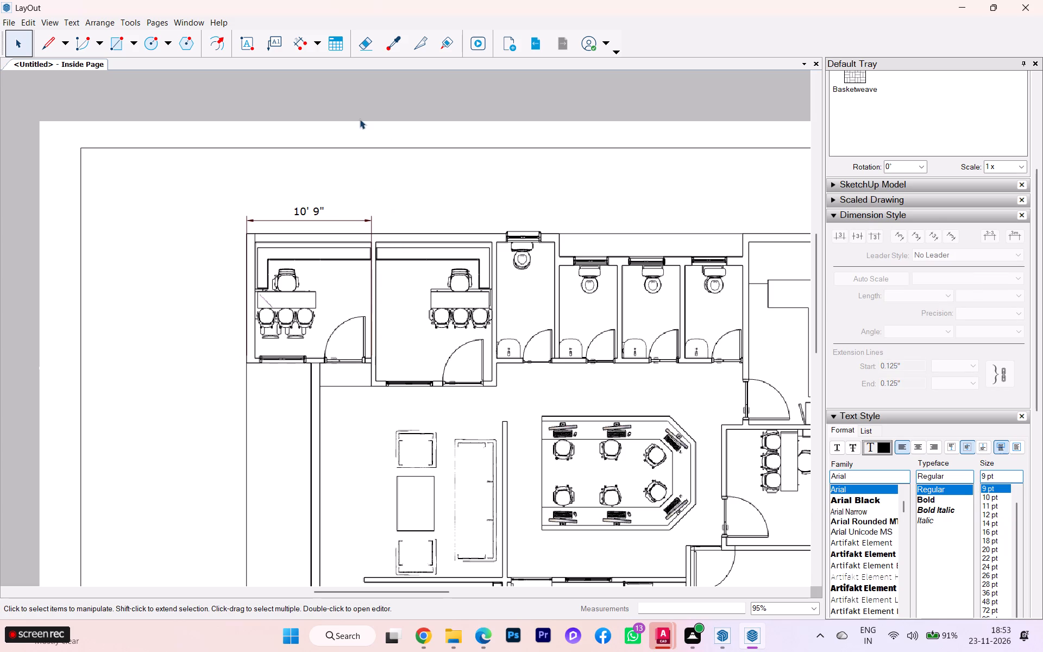
Add a linear dimension across the inner width of the second office, level with the first office's dimension line.
left_click(294, 46)
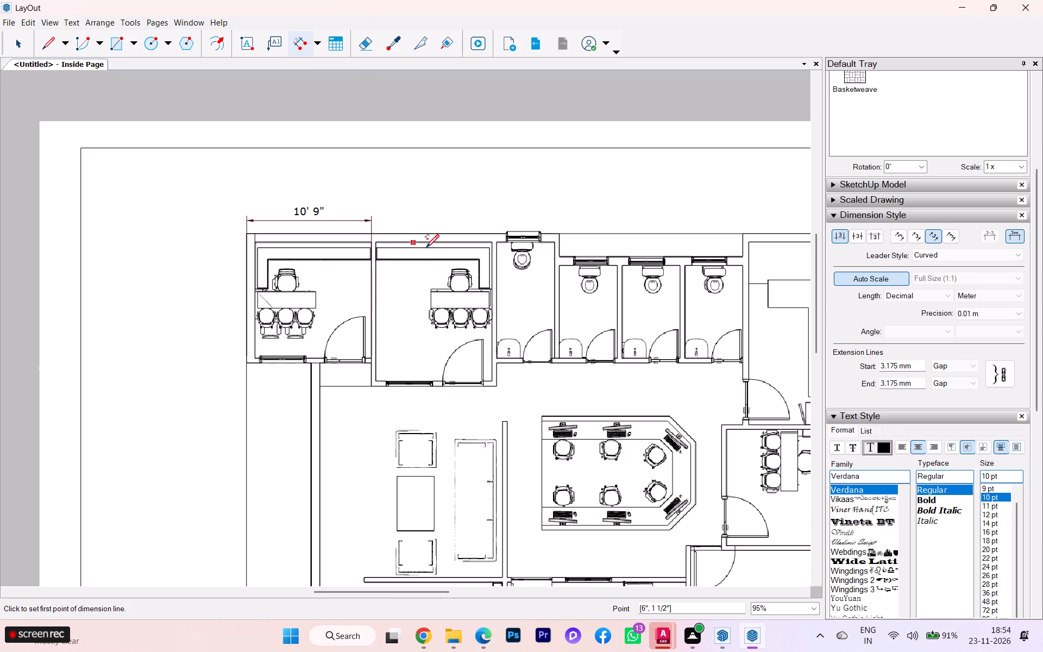
scroll(403, 233, "up", 1)
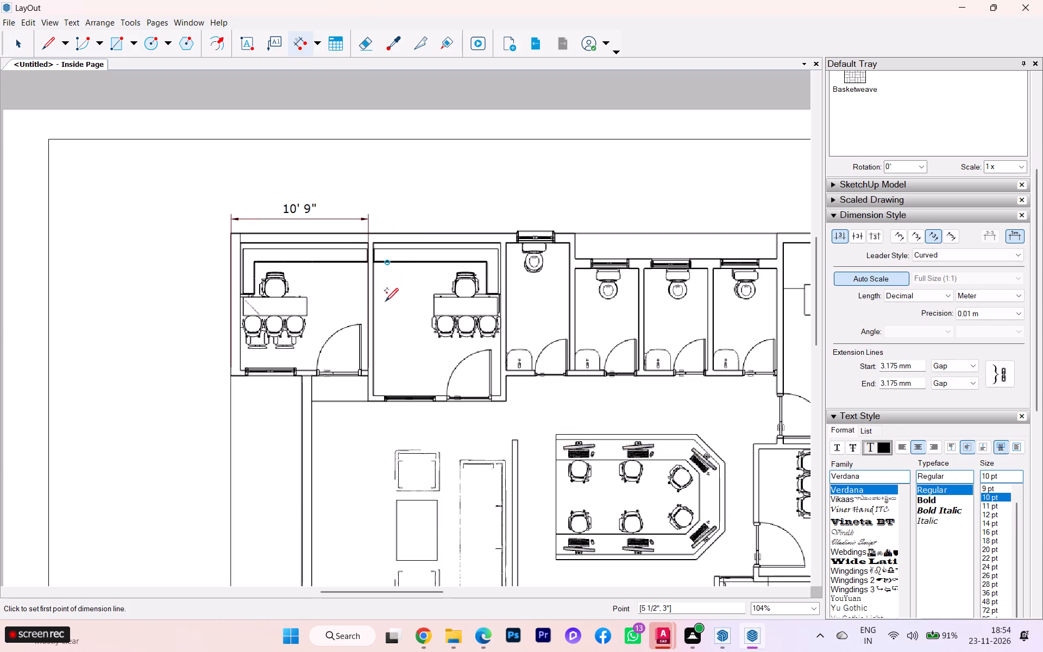
left_click(373, 240)
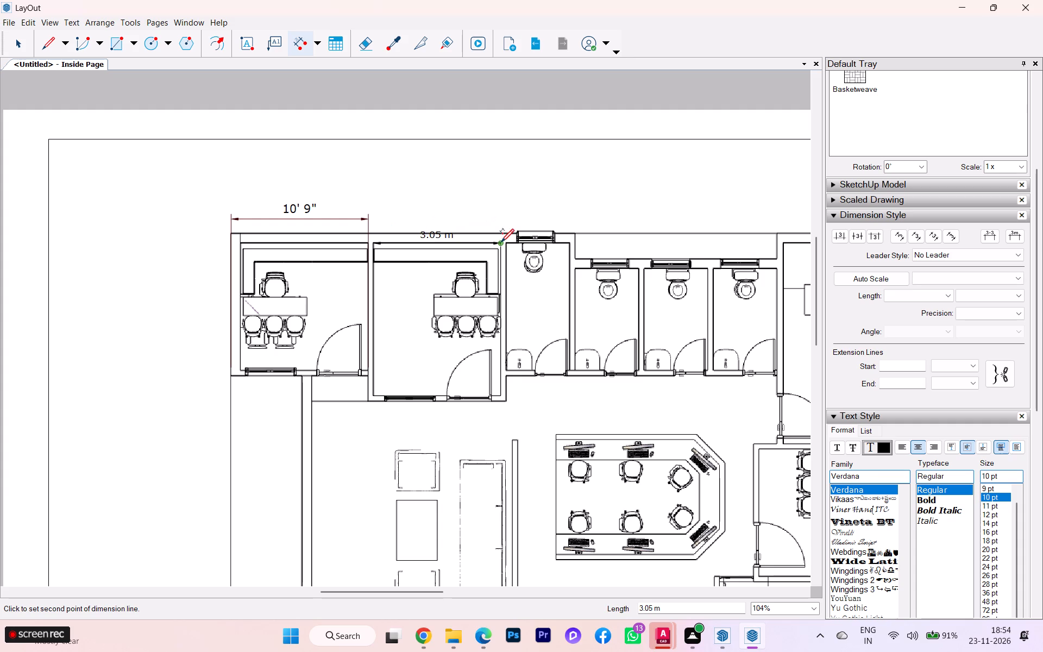
left_click(500, 242)
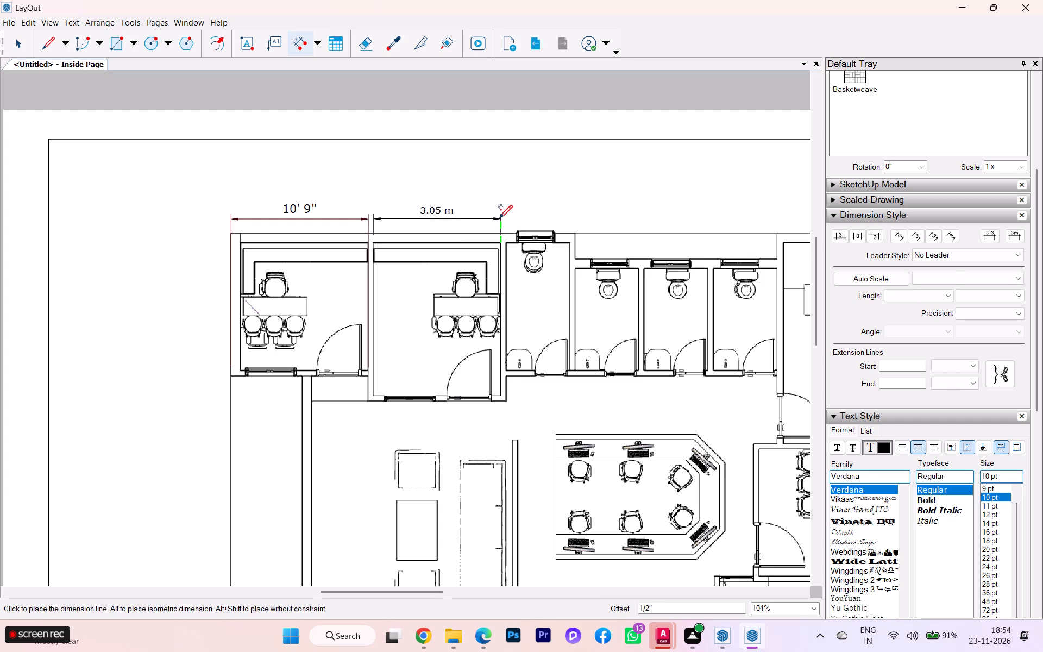
left_click(498, 218)
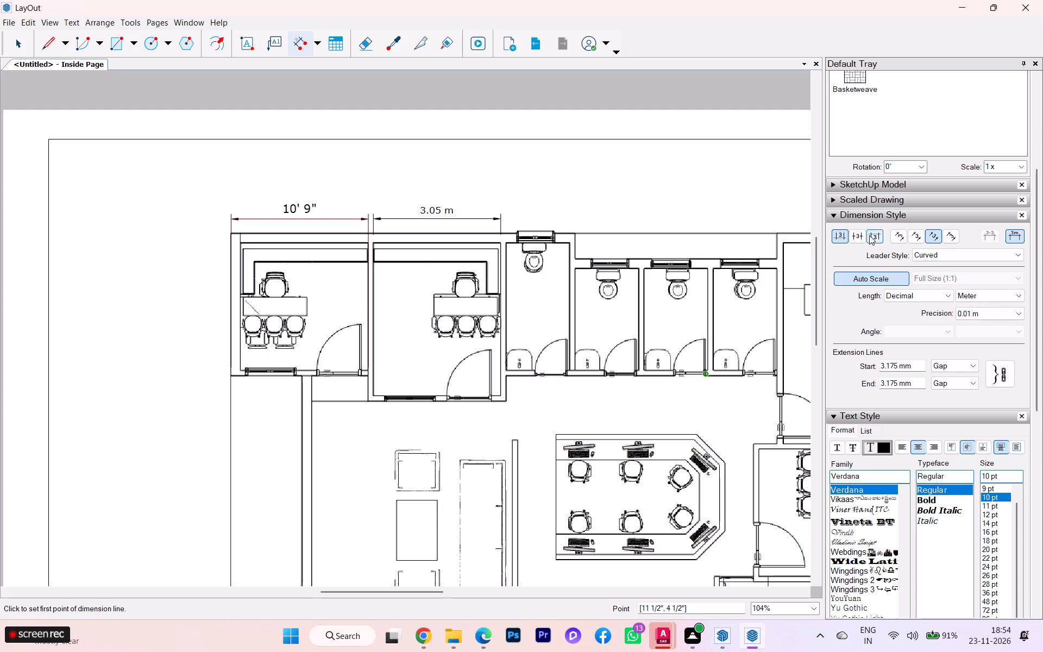
Turn off Auto Scale and set the style for new dimensions to Architectural length with 1" precision.
left_click(874, 277)
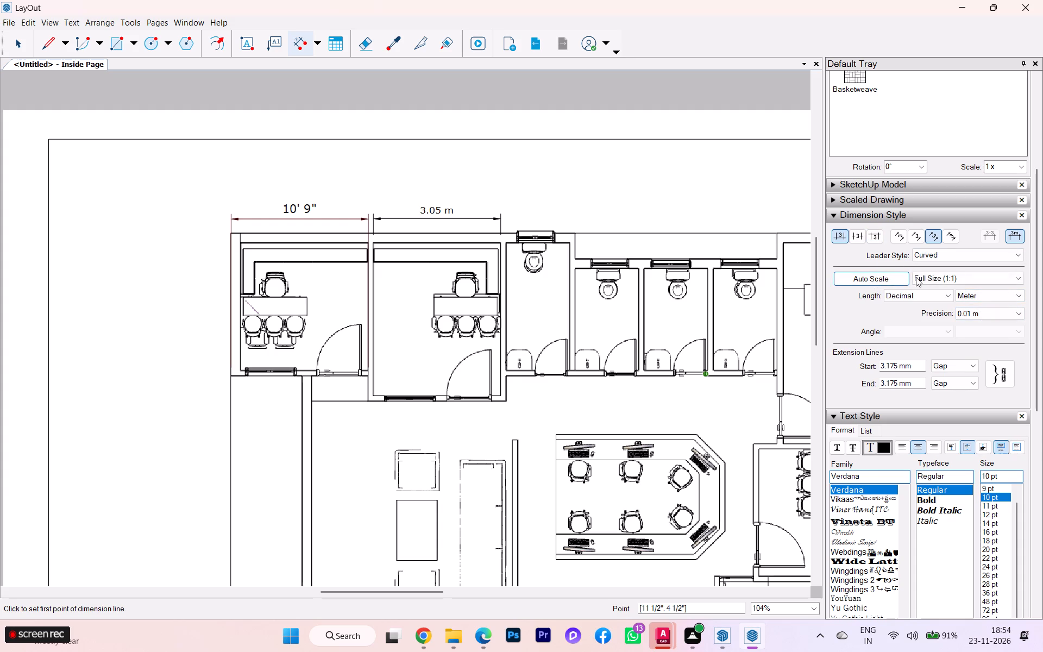
left_click(921, 277)
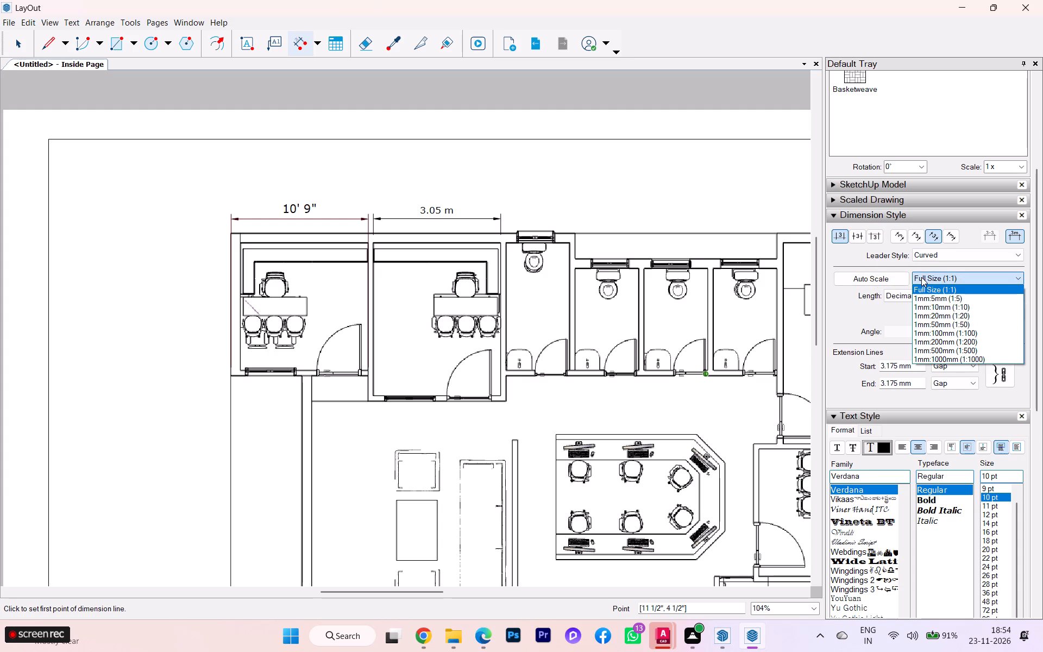
left_click(921, 277)
left_click(939, 292)
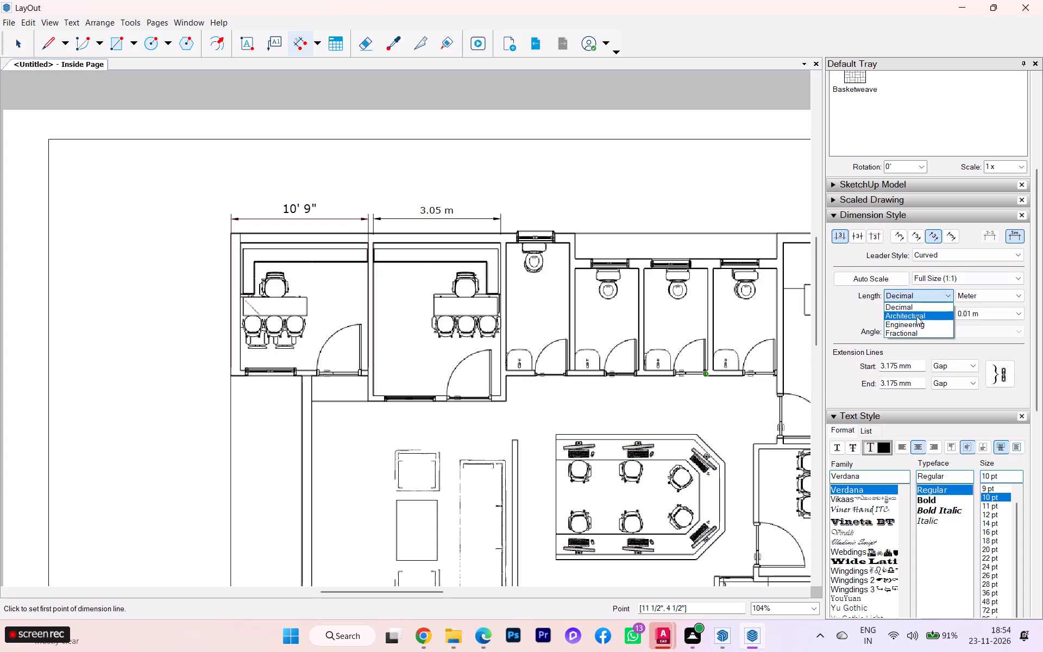
left_click(916, 316)
left_click(995, 314)
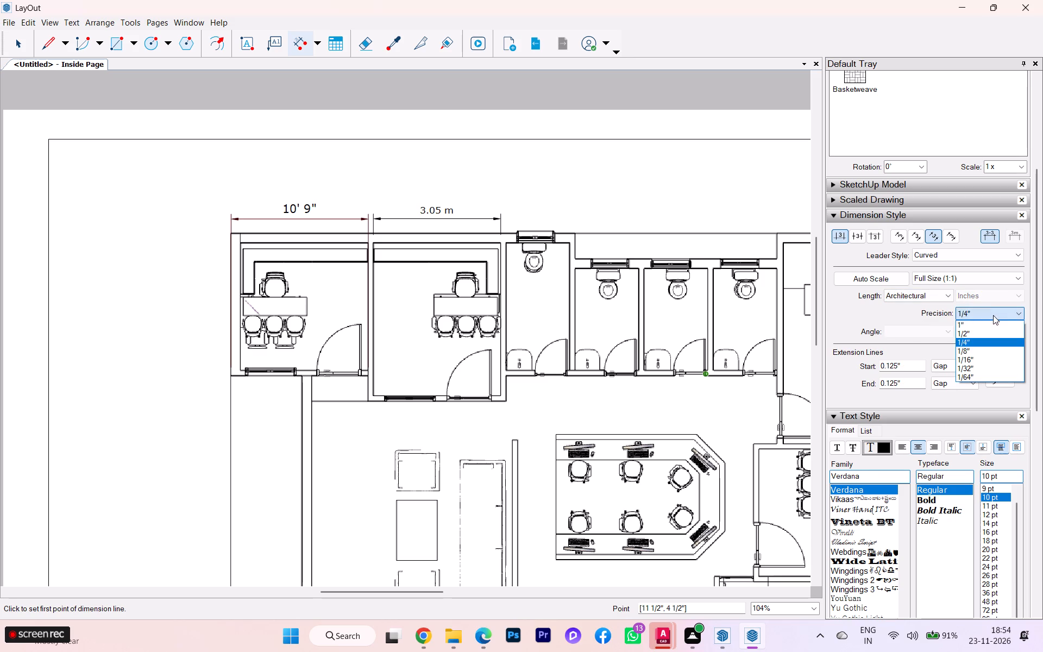
left_click(978, 323)
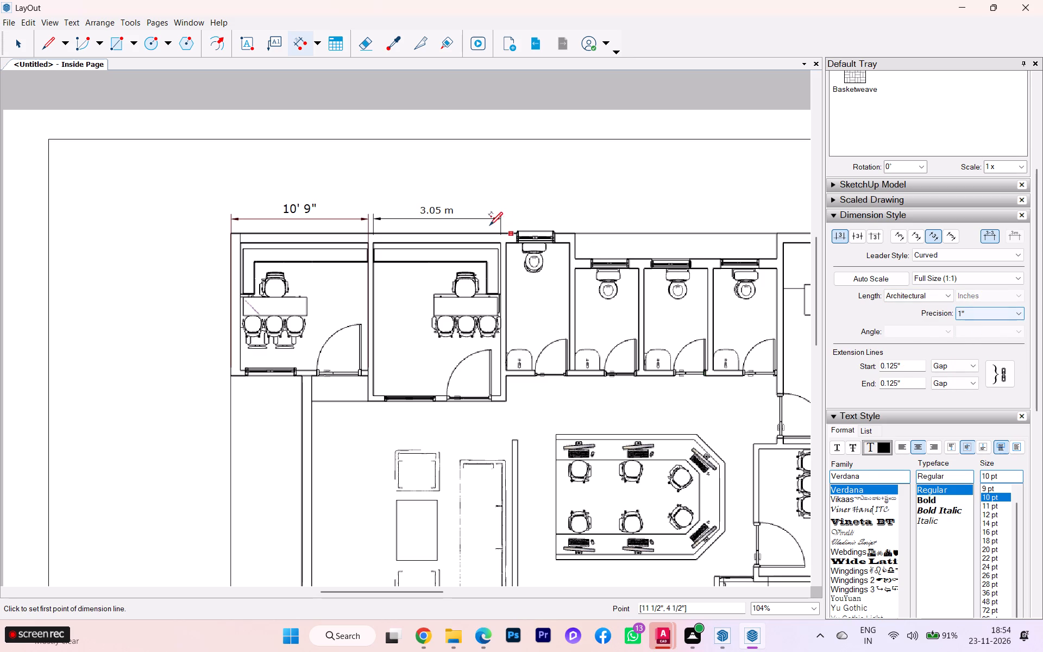
Change the second office's width dimension from decimal metres to Architectural length units.
left_click(14, 34)
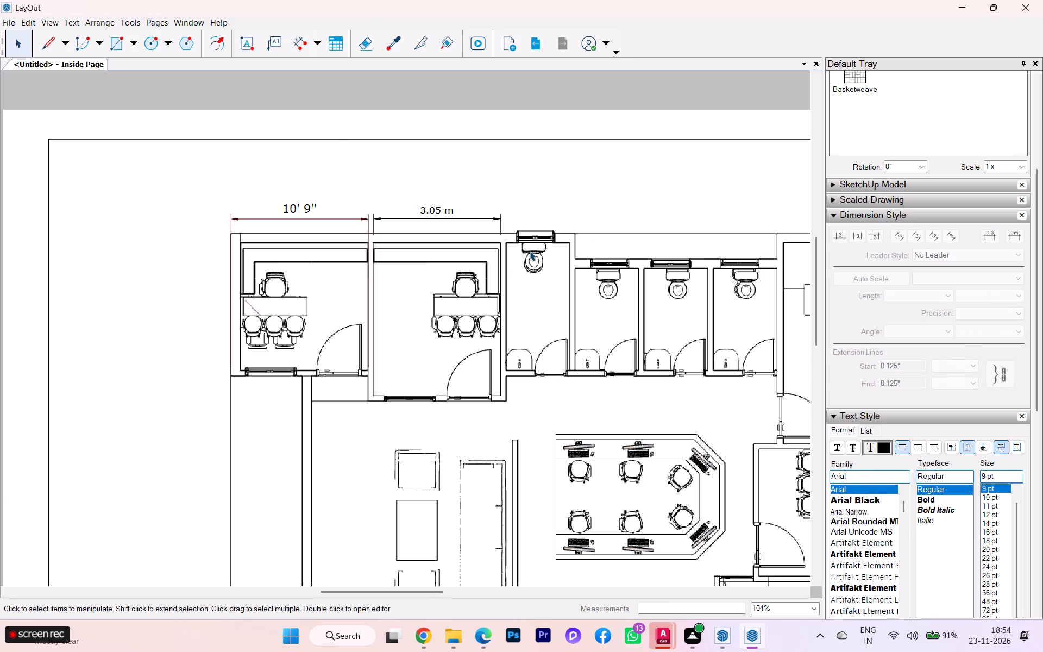
left_click(488, 210)
left_click(483, 217)
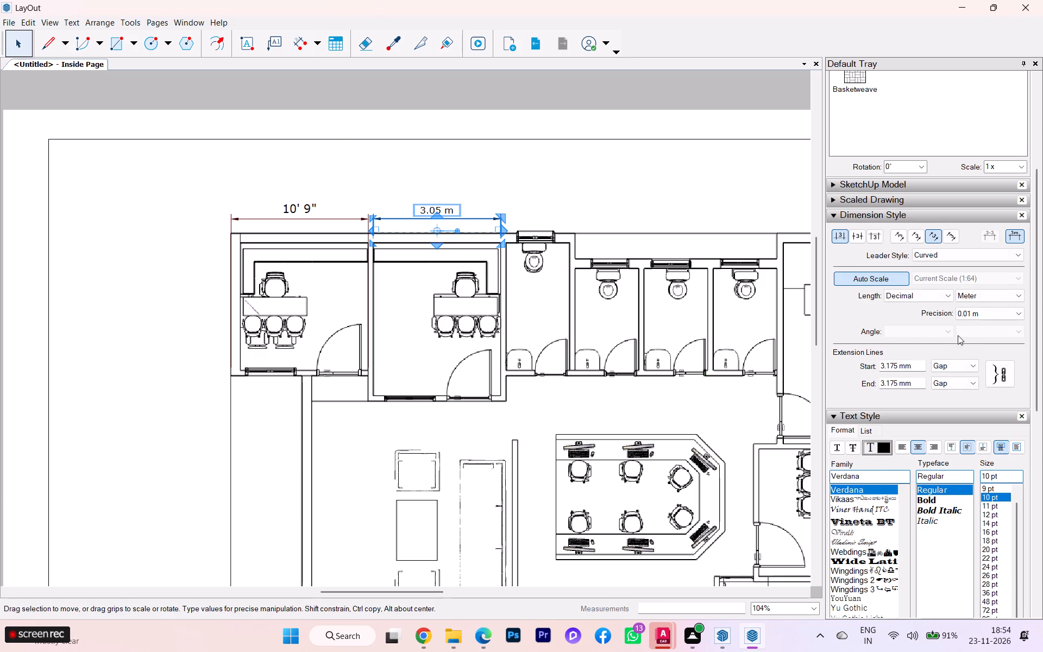
left_click(985, 295)
left_click(973, 310)
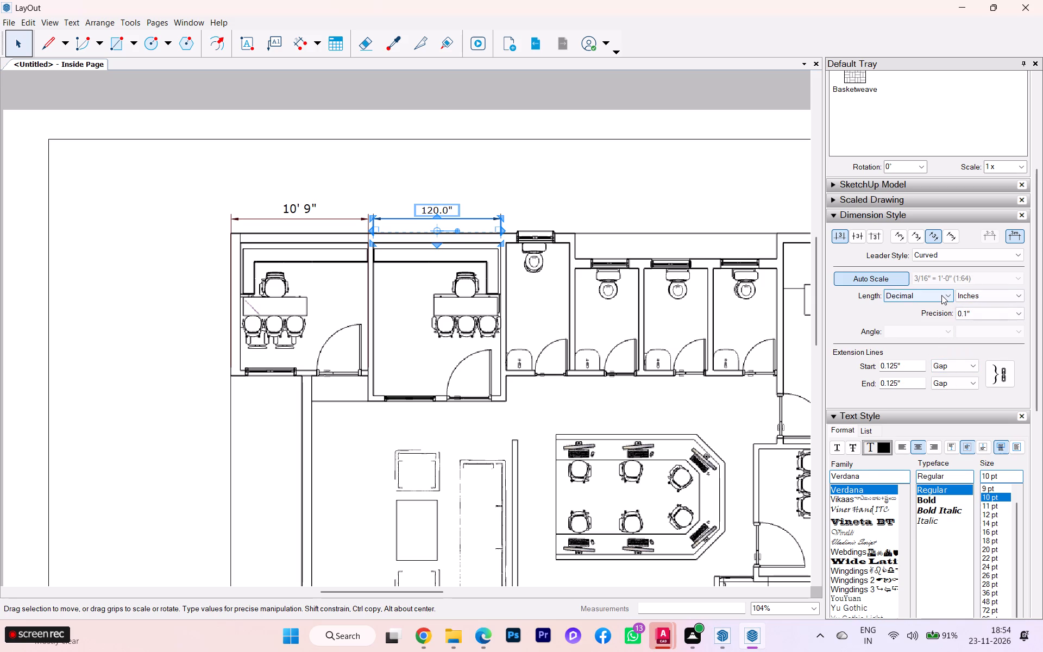
left_click(935, 291)
left_click(903, 314)
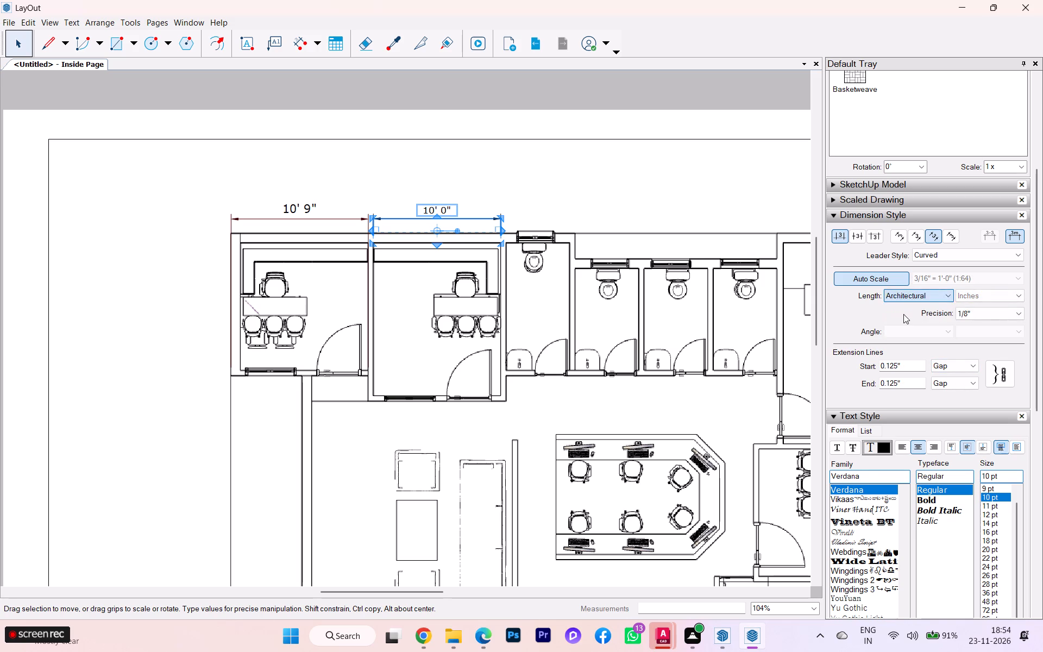
left_click(596, 214)
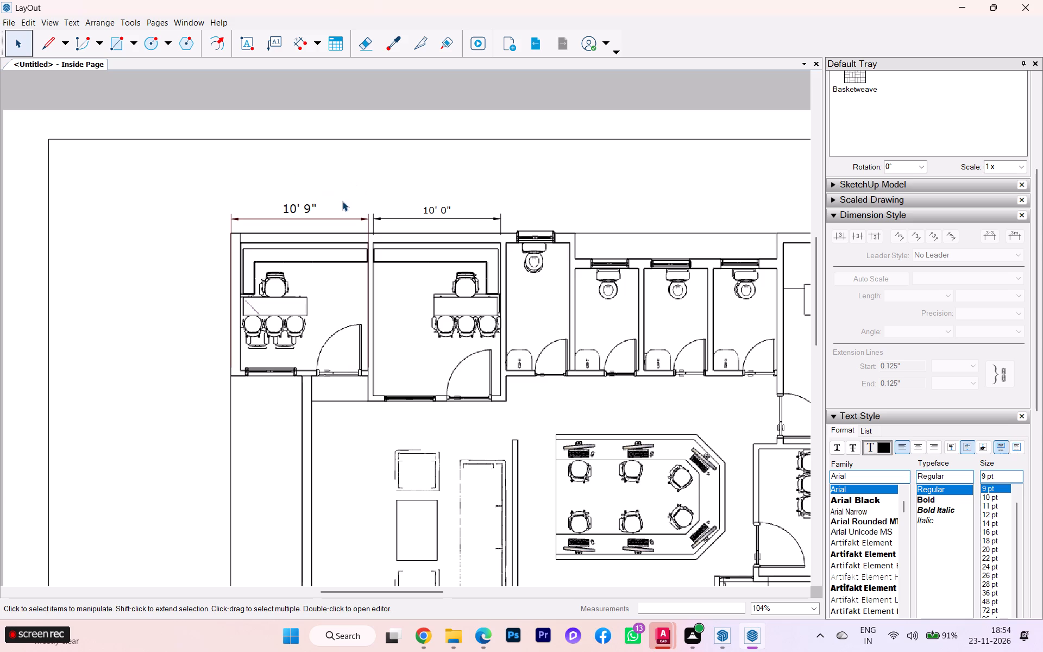
key("space")
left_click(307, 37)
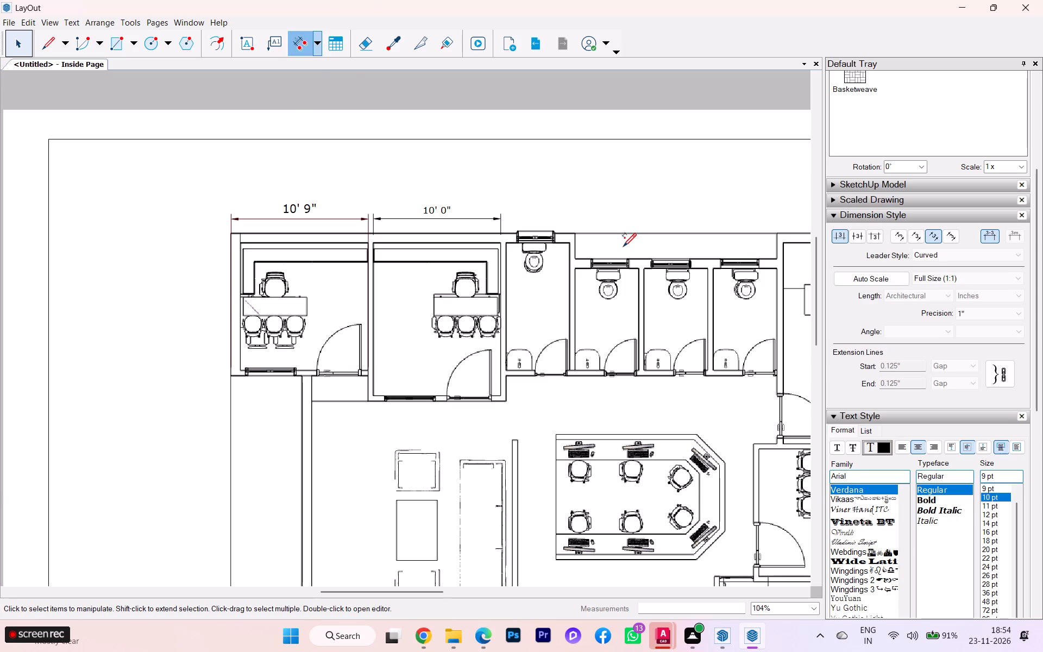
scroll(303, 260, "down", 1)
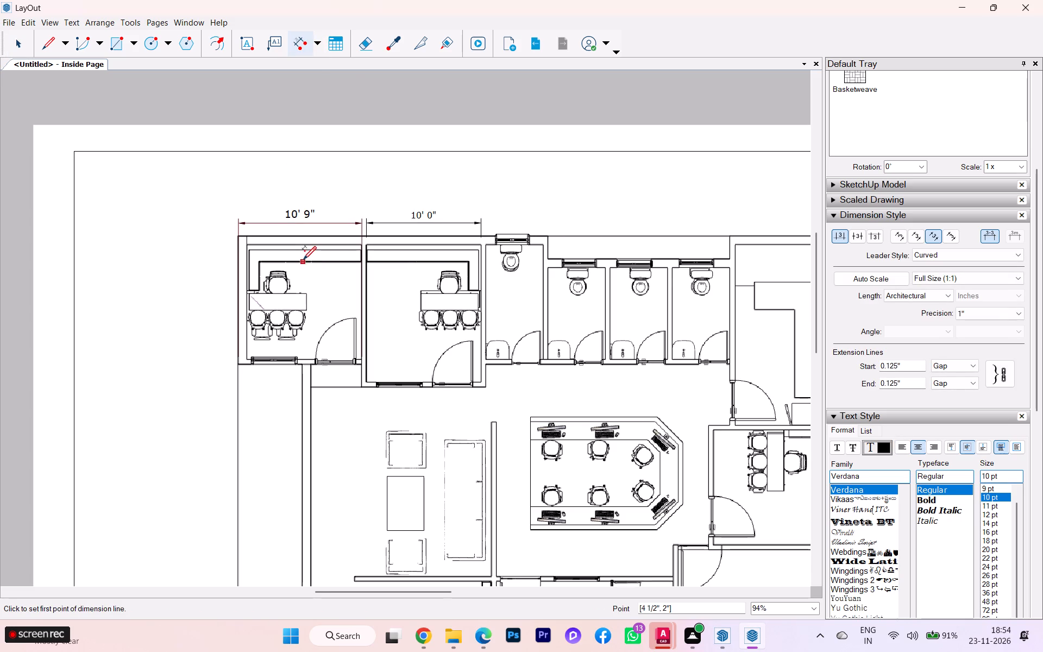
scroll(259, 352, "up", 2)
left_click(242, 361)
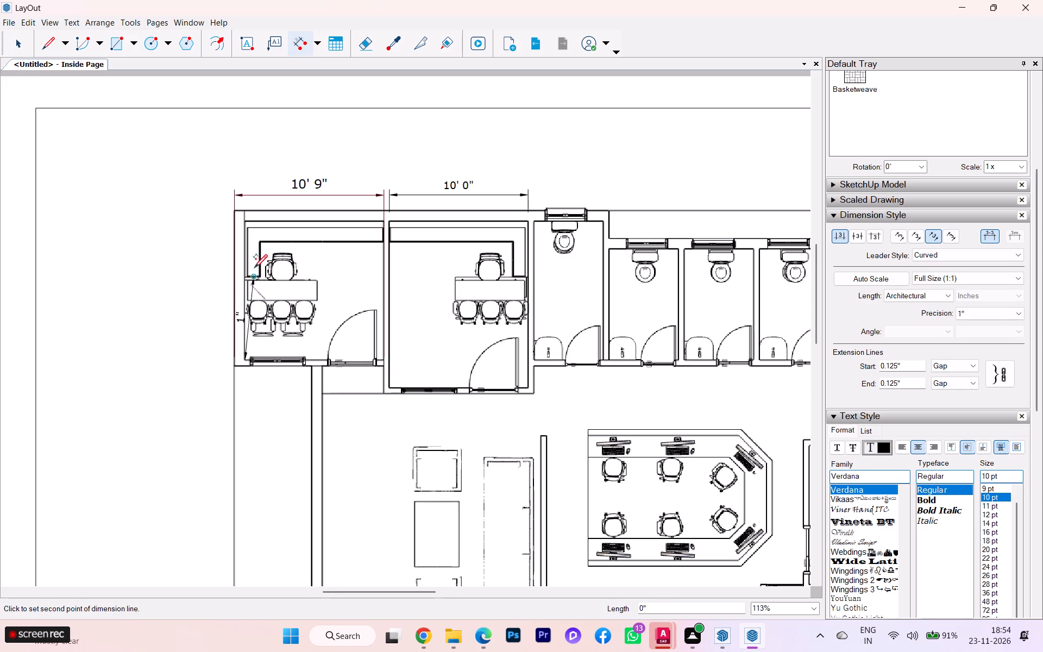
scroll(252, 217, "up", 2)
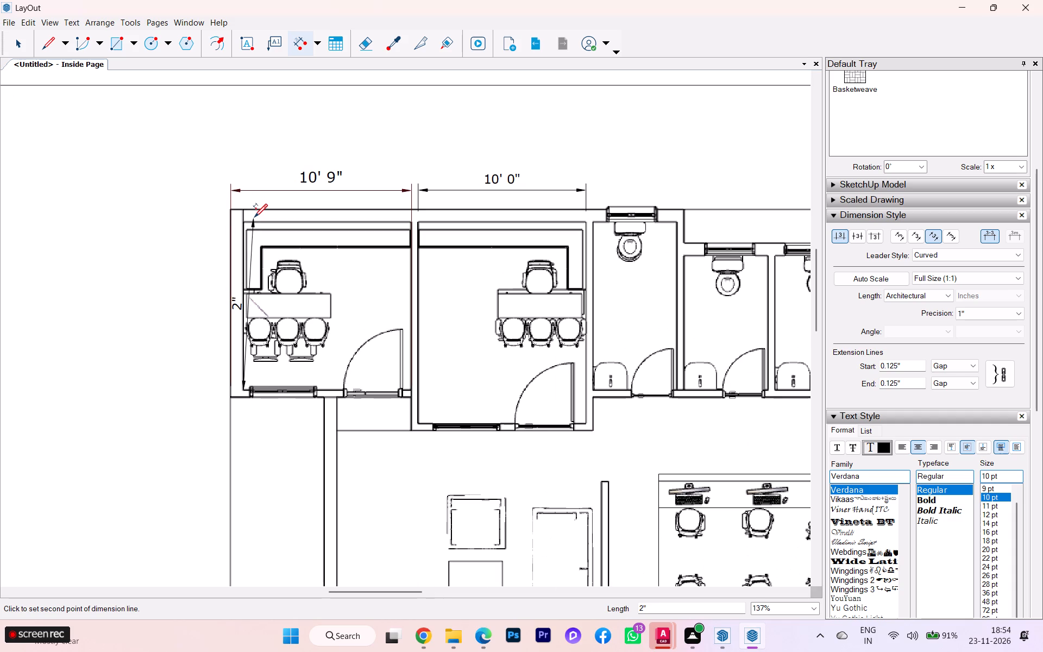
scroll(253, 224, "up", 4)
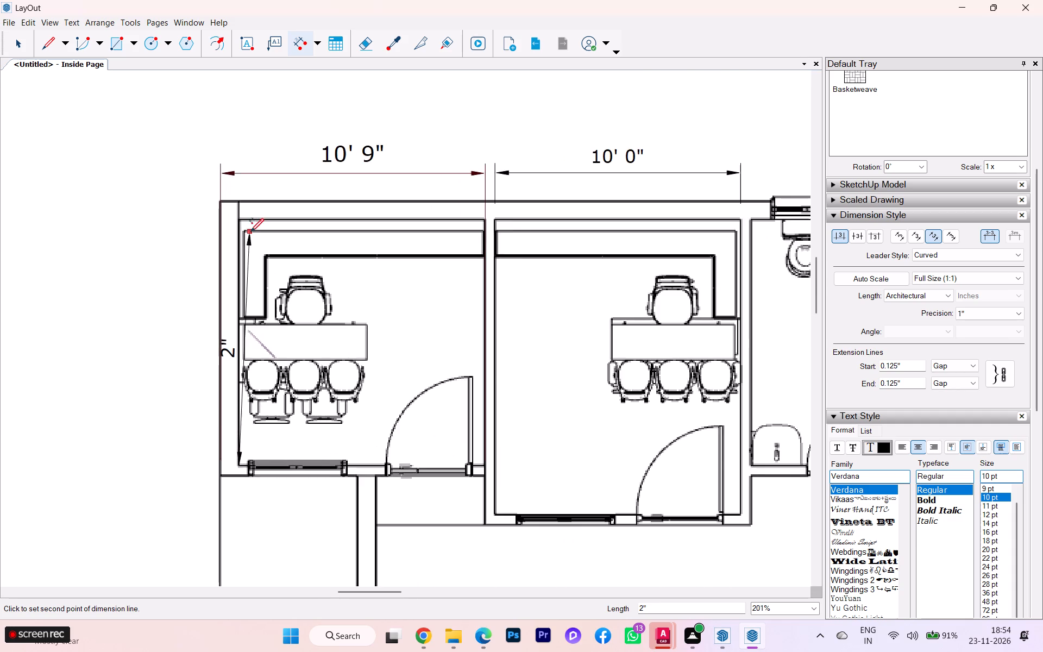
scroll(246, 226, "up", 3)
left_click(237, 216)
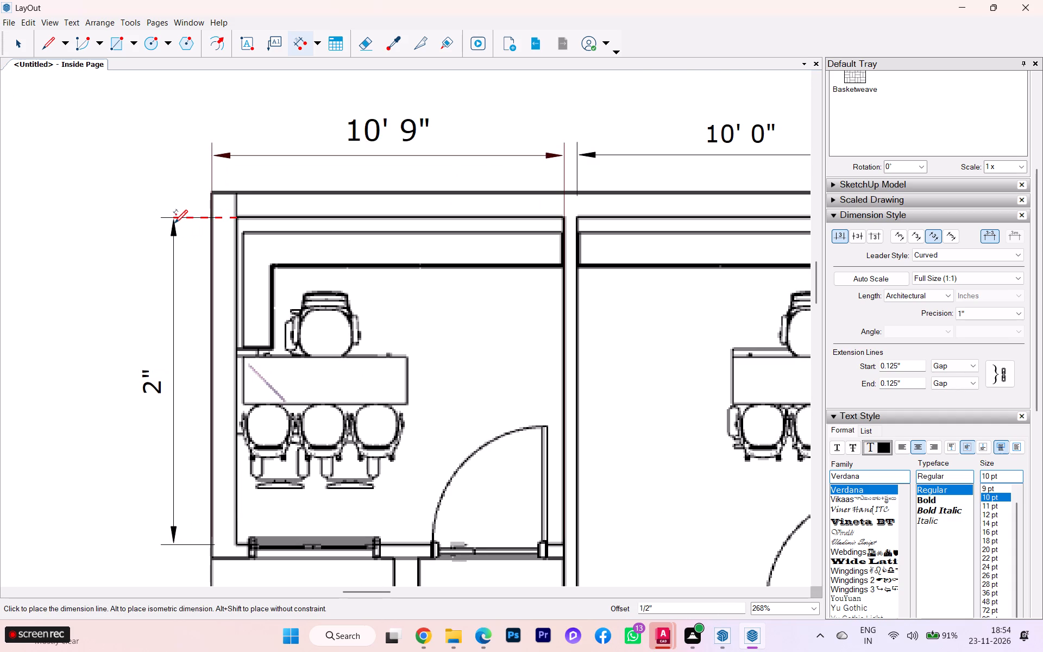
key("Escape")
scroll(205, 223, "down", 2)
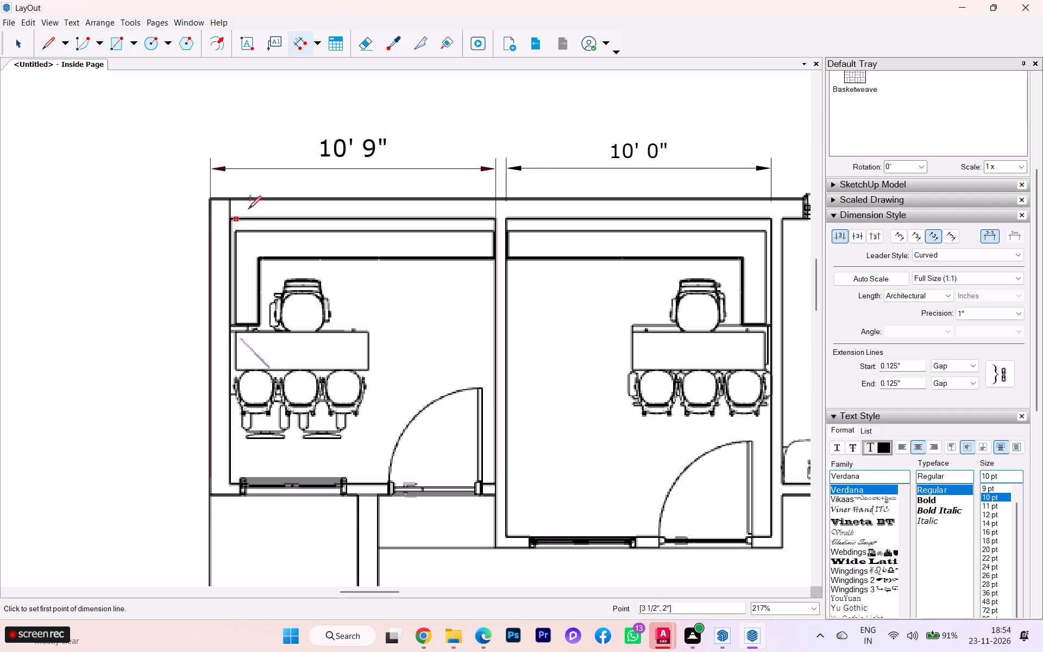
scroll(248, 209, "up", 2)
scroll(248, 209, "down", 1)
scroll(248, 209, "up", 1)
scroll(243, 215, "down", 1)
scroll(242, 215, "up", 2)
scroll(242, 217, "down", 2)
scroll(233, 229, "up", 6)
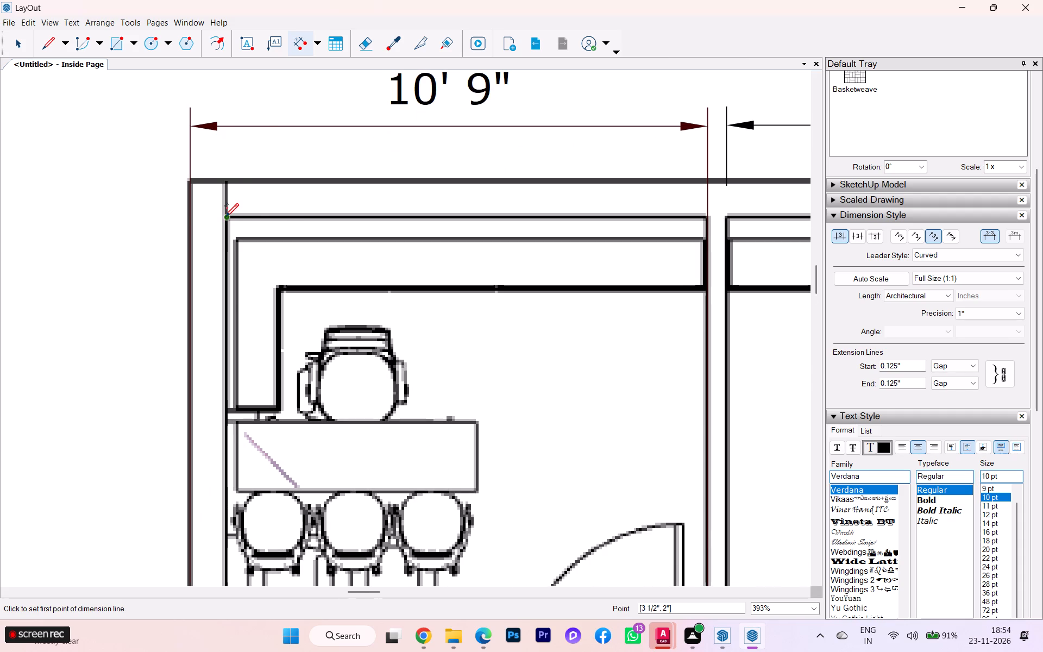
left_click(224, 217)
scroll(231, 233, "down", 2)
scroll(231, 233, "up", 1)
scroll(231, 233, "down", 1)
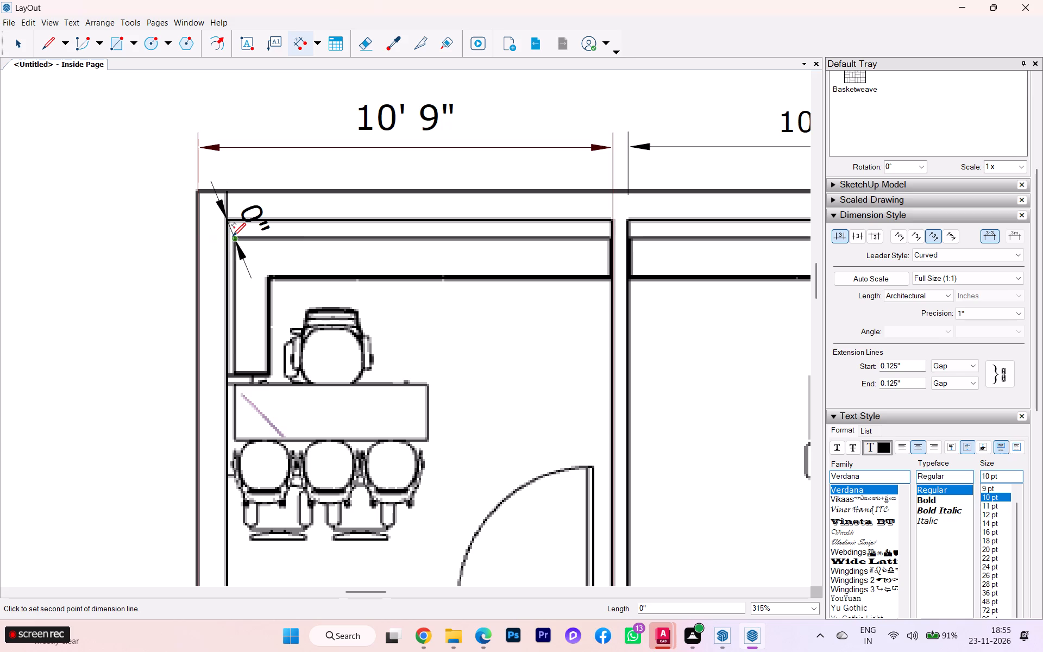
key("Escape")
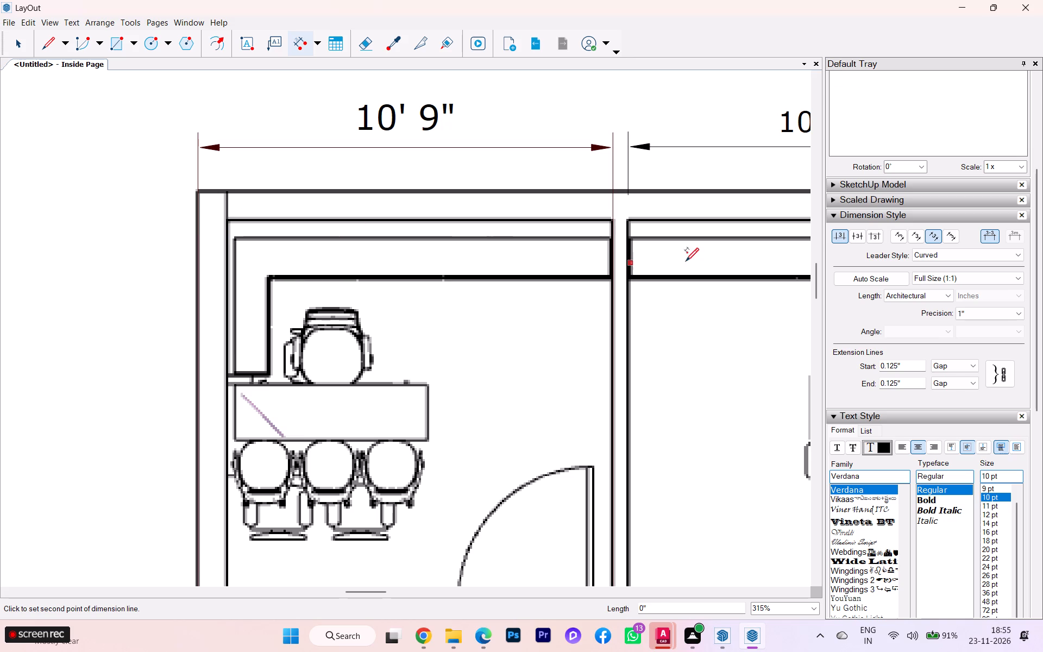
Turn Auto Scale on in the style for new dimensions.
scroll(742, 261, "down", 1)
scroll(742, 261, "up", 1)
scroll(742, 261, "down", 1)
left_click(877, 280)
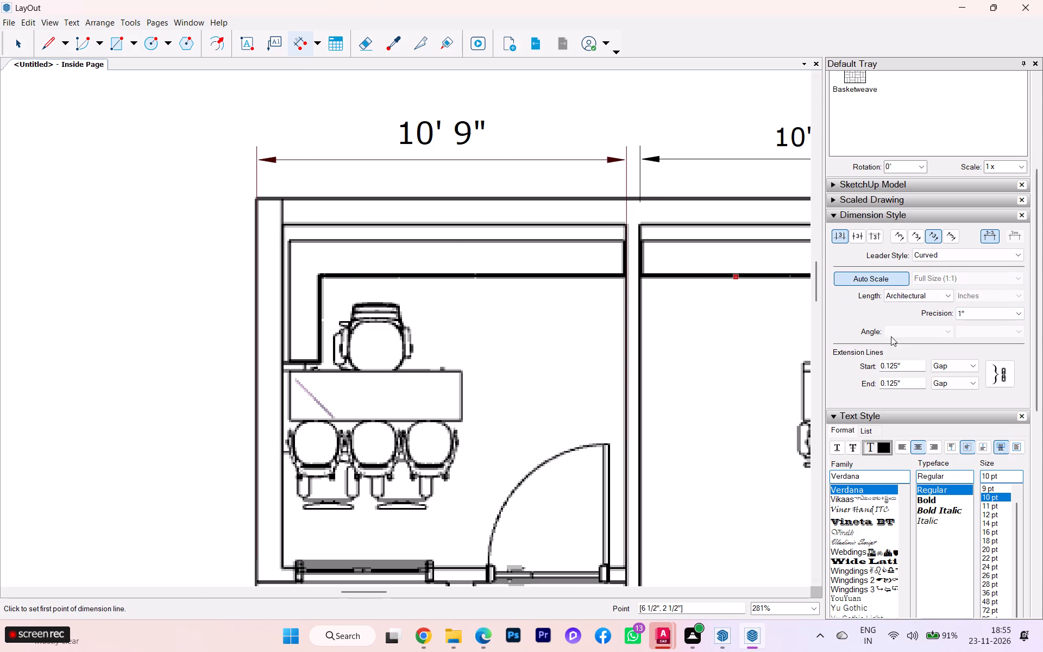
Add a vertical linear dimension from corner to corner of the building's right exterior wall, placed just outside the plan.
left_click(299, 45)
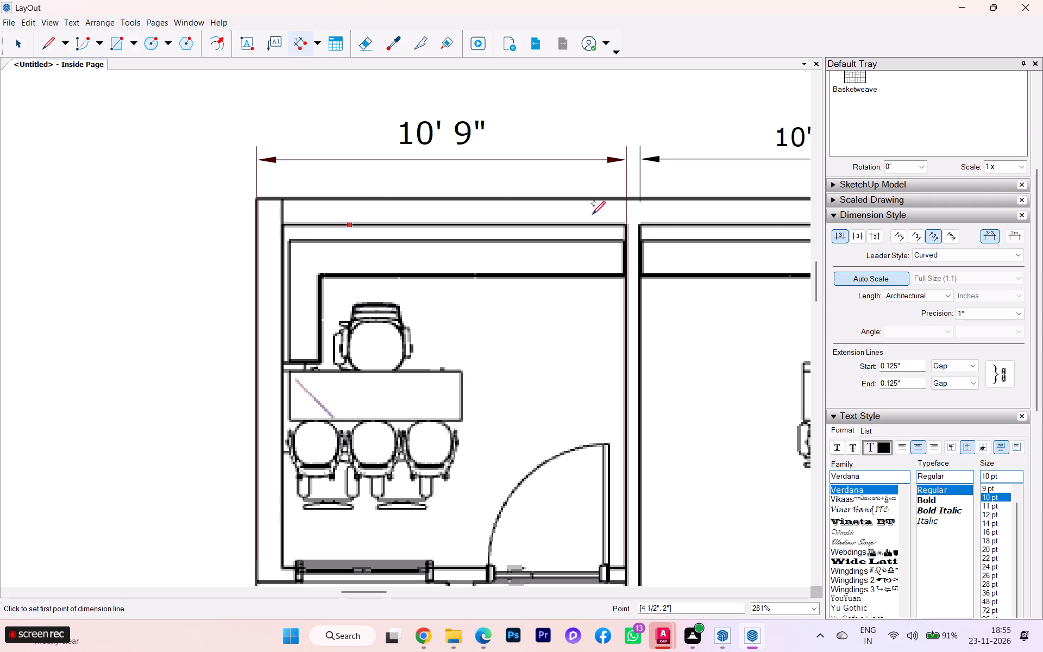
scroll(616, 227, "down", 5)
scroll(411, 236, "down", 2)
scroll(410, 237, "up", 2)
scroll(410, 237, "down", 1)
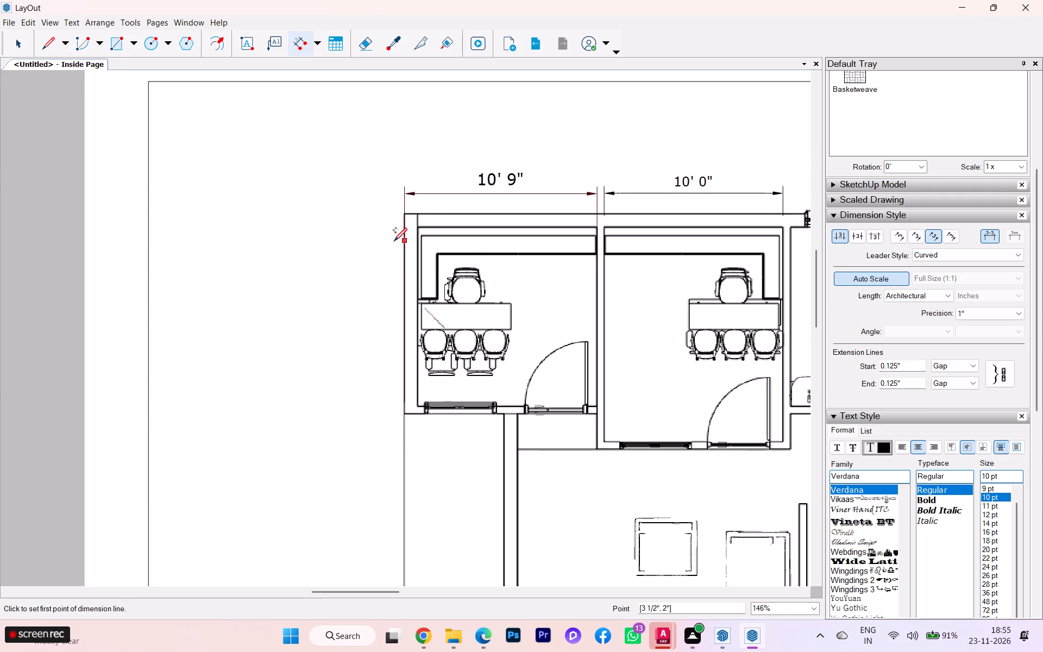
scroll(368, 249, "down", 5)
scroll(451, 246, "down", 2)
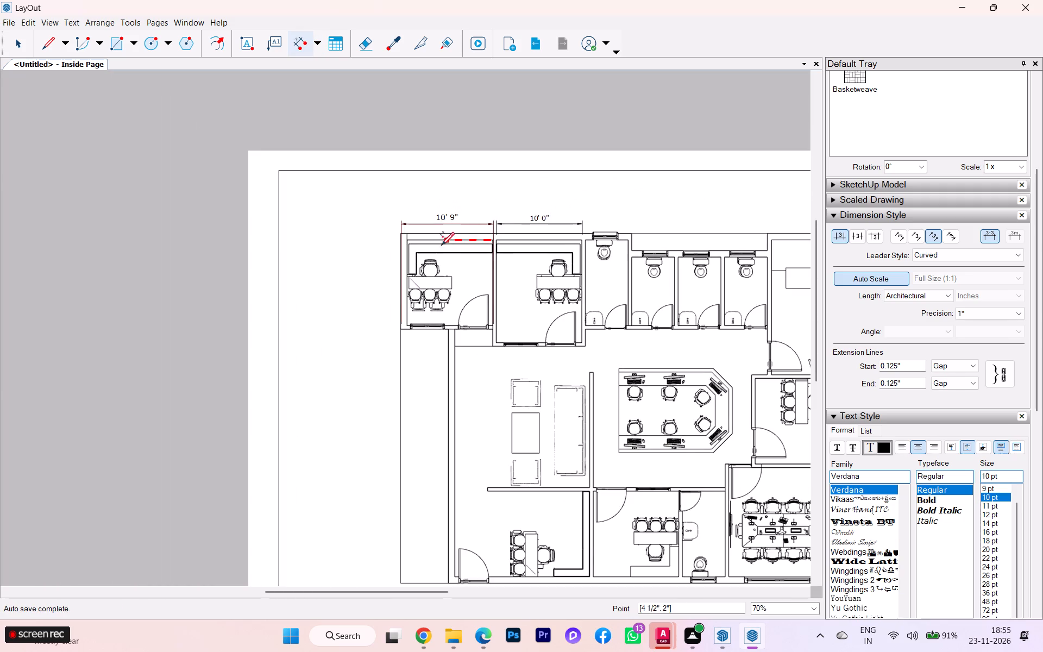
scroll(424, 247, "down", 2)
scroll(778, 236, "up", 6)
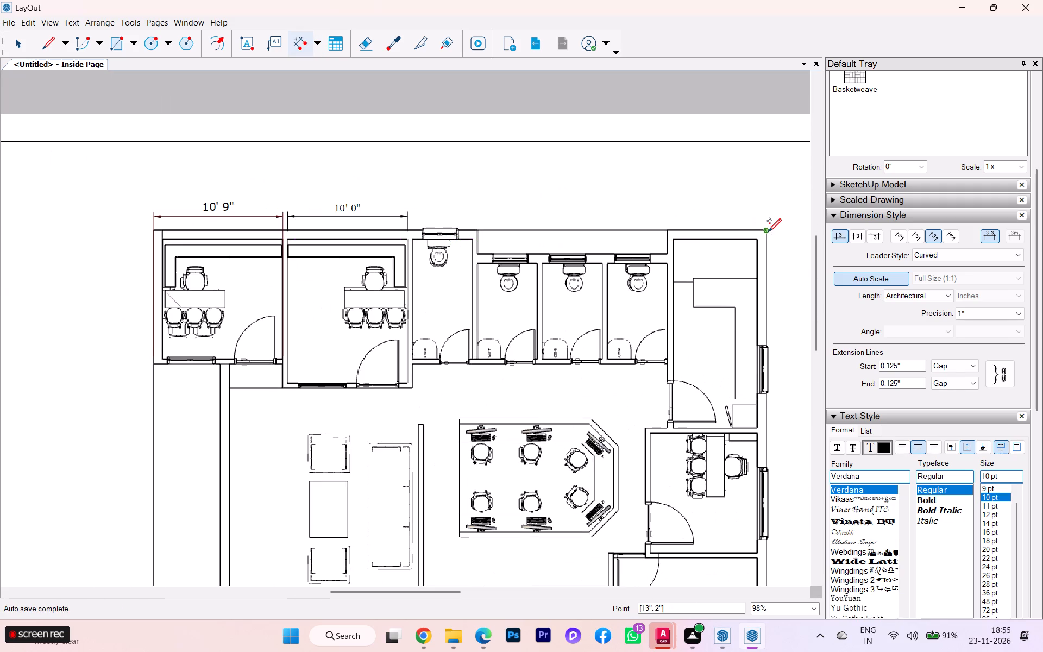
left_click(766, 230)
scroll(734, 200, "down", 5)
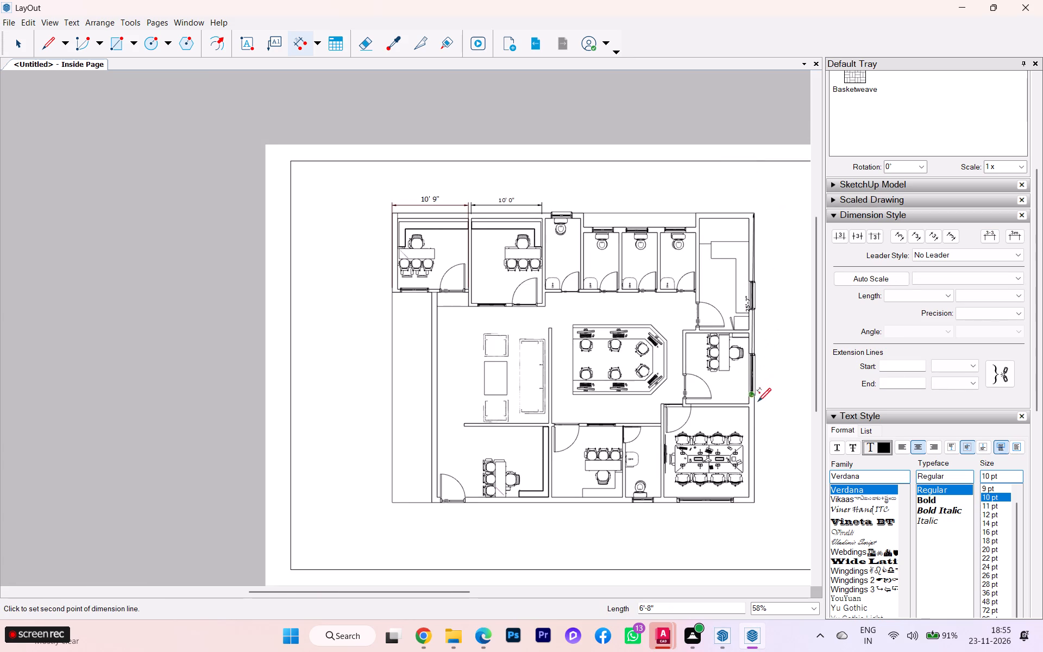
scroll(752, 448, "up", 3)
left_click(753, 521)
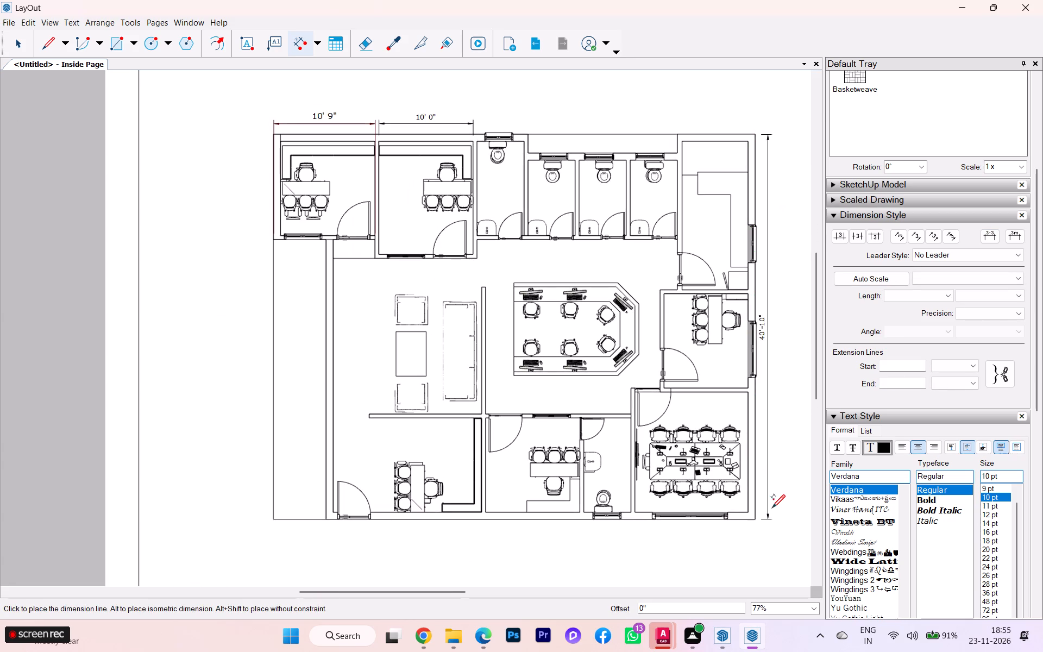
left_click(779, 506)
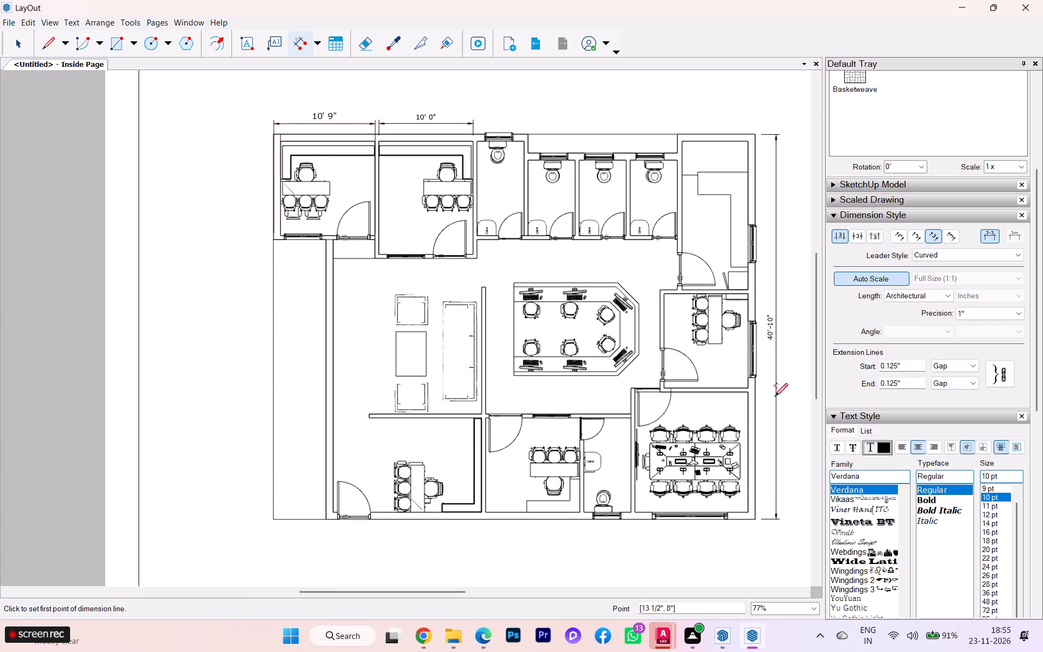
Dimension the inner depth of the plan's top-right corner room, placing its line on the overall depth dimension's line.
scroll(764, 225, "up", 3)
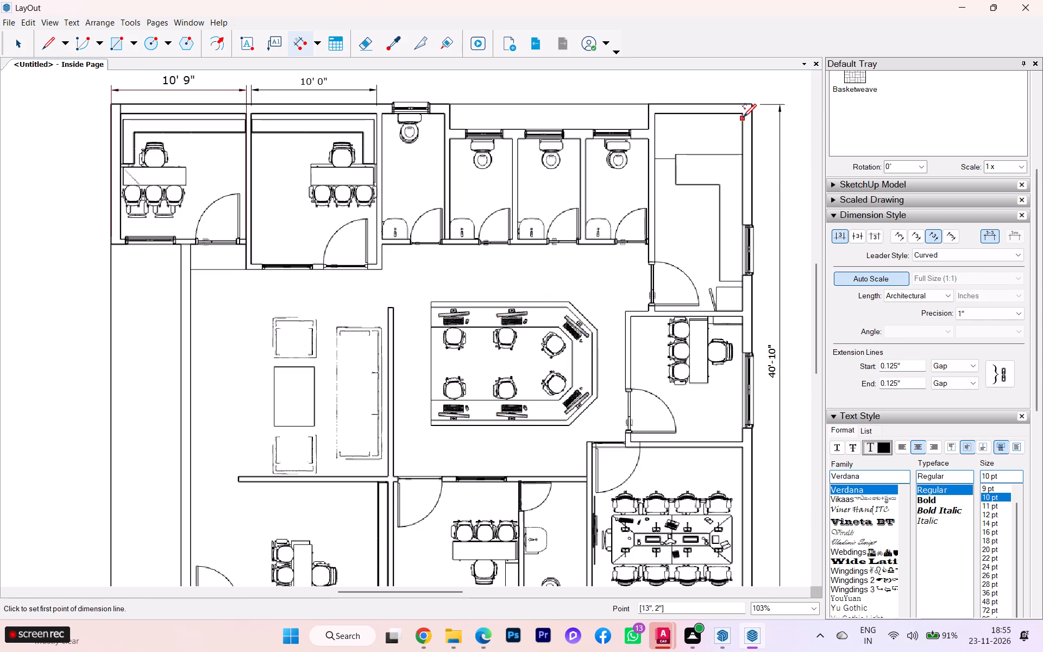
left_click(739, 113)
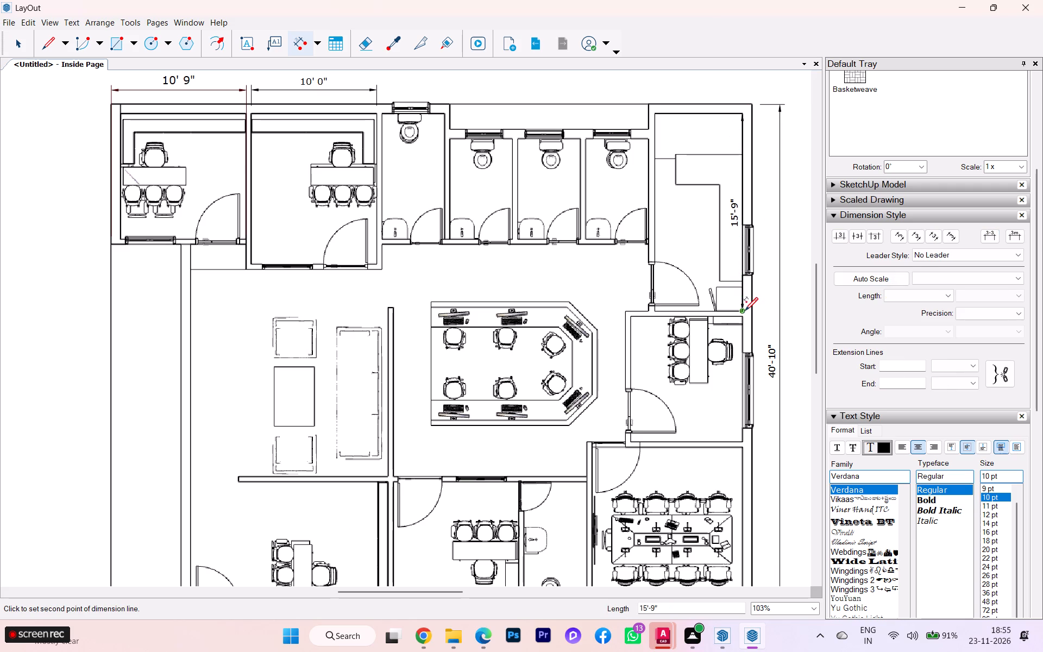
left_click(744, 312)
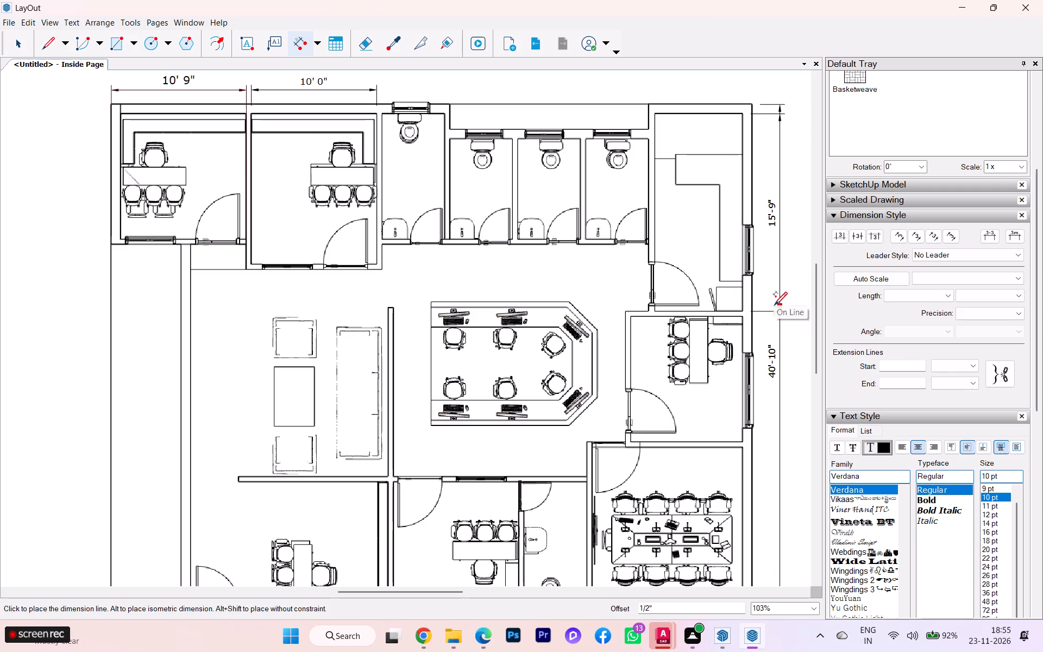
left_click(778, 303)
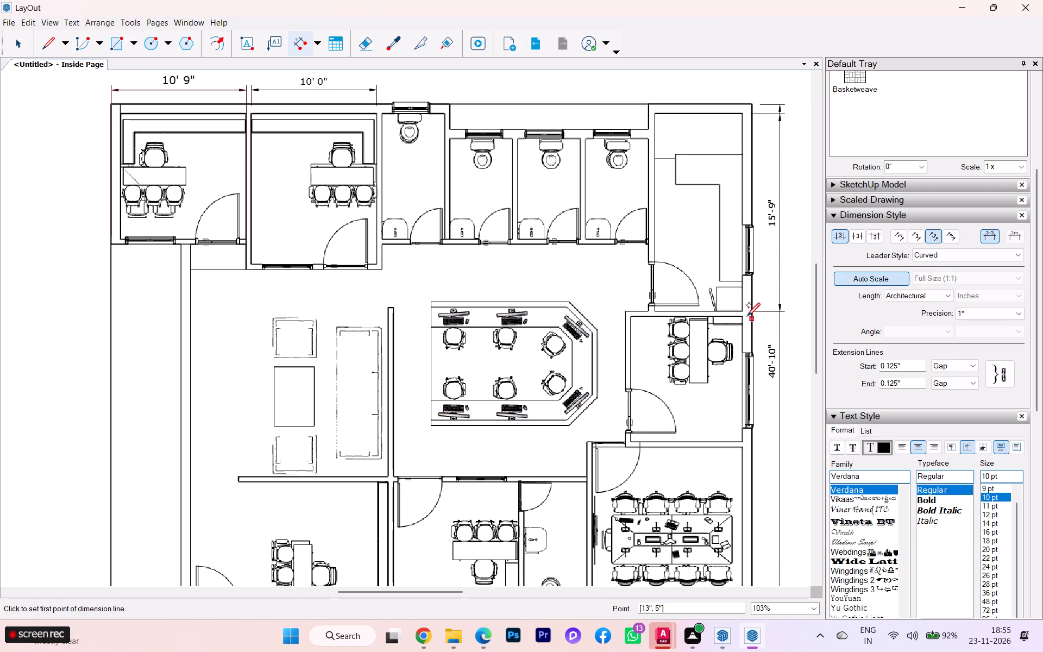
Dimension the inner depth of the office below the corner room, placing its line between the exterior wall and the overall dimension.
left_click(741, 317)
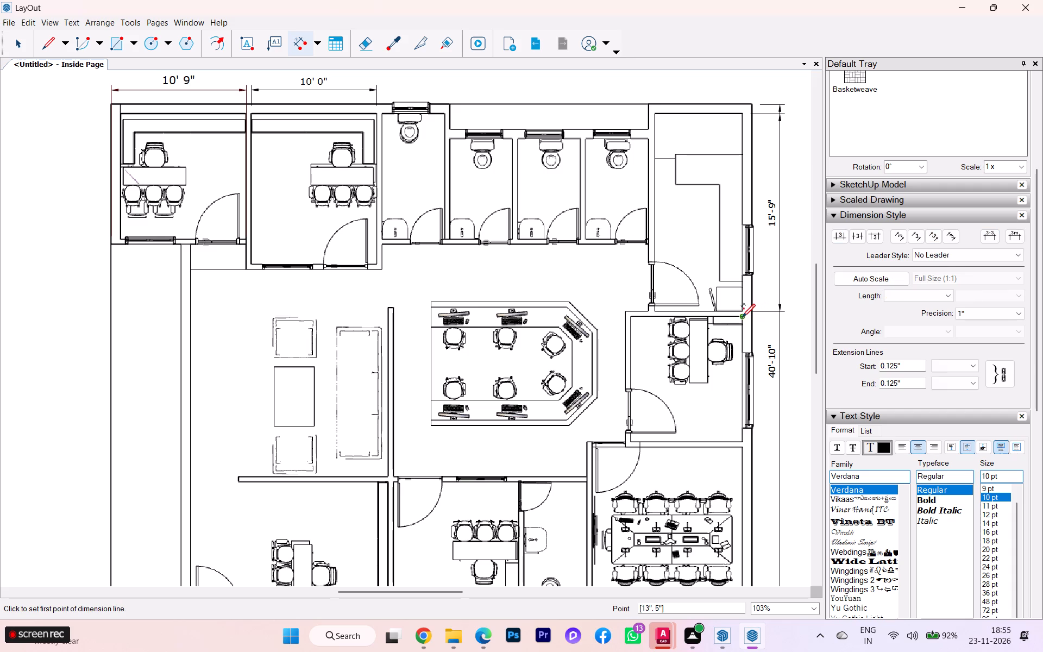
left_click(740, 442)
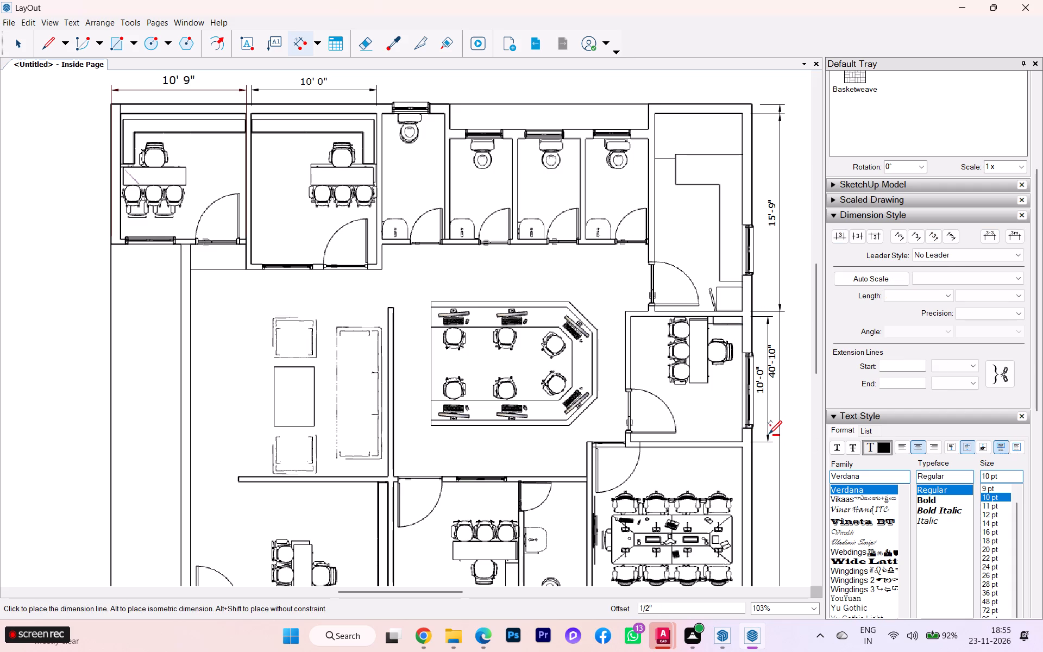
left_click(766, 434)
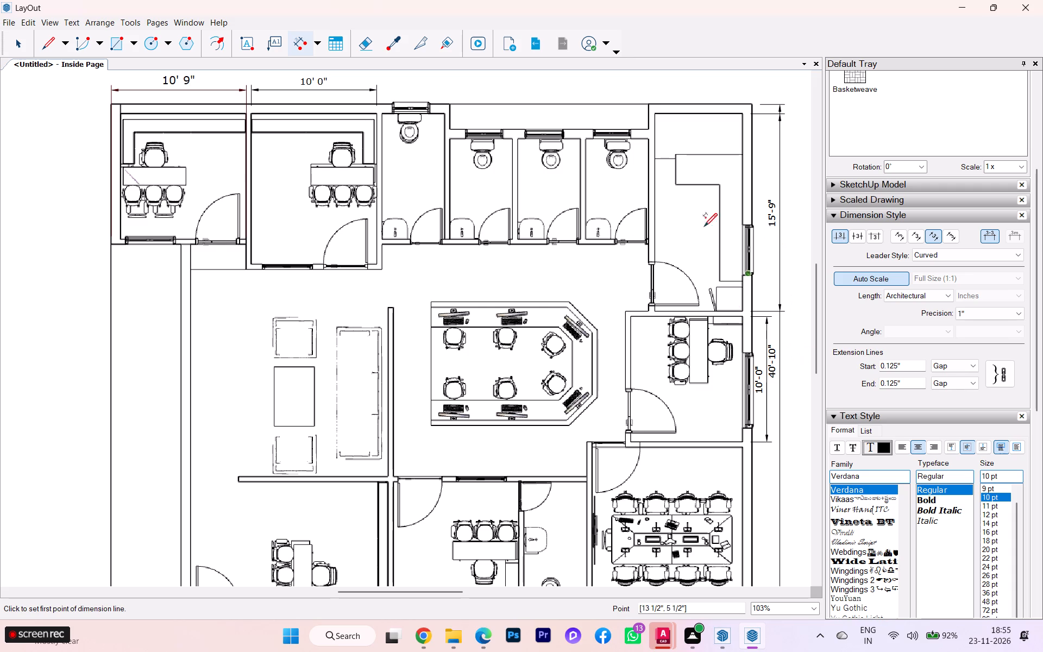
Delete the overall depth dimension and the depth dimension of the office below the corner room.
left_click(17, 43)
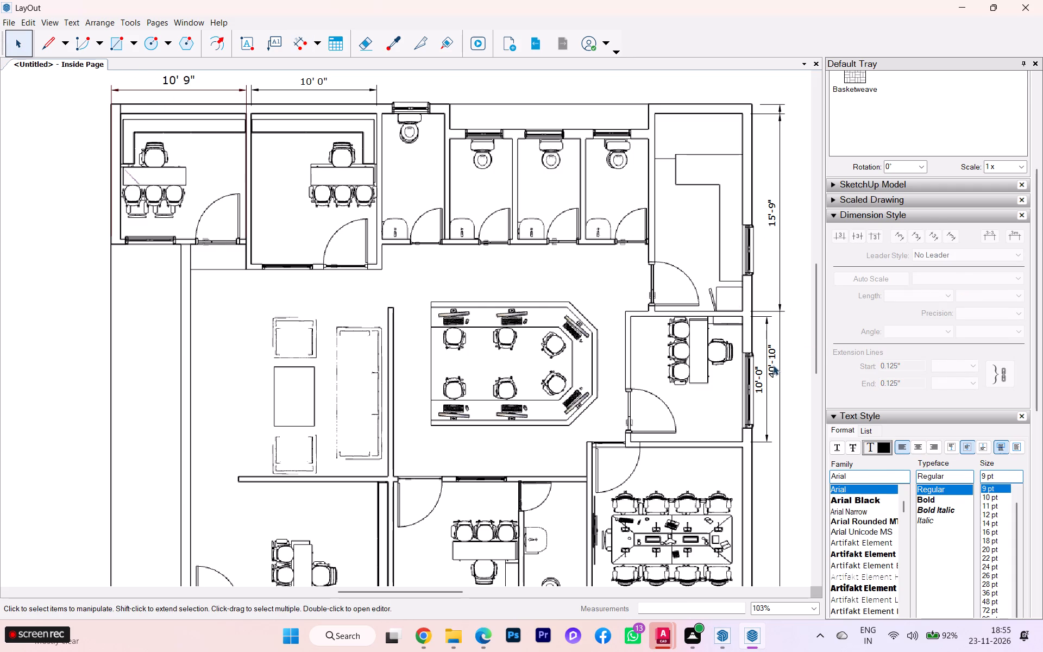
left_click(774, 365)
key("Delete")
left_click(763, 386)
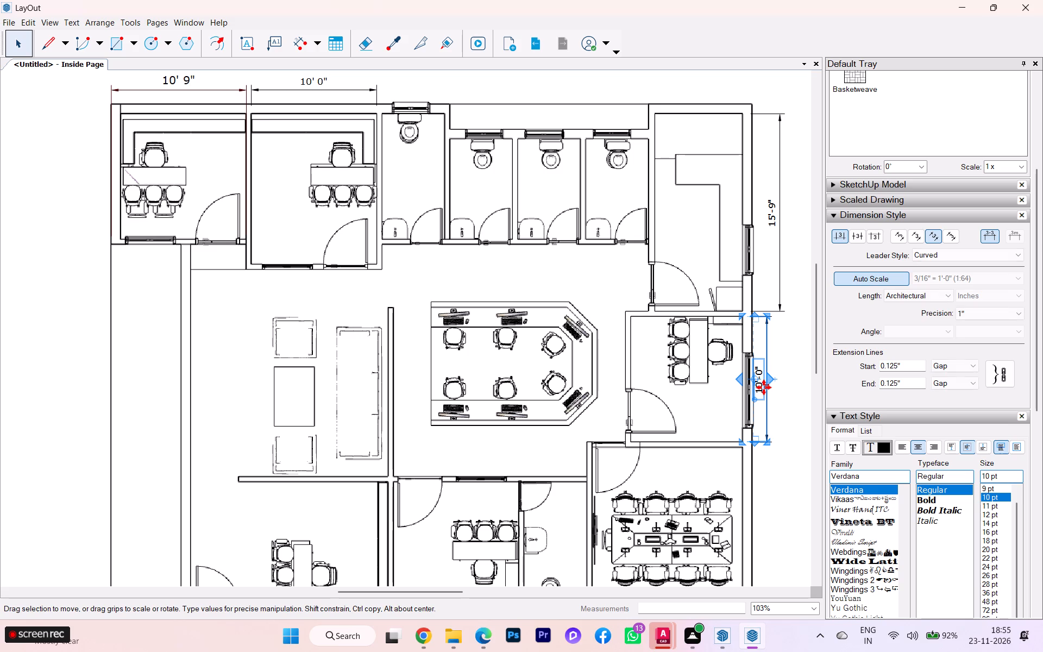
key("Delete")
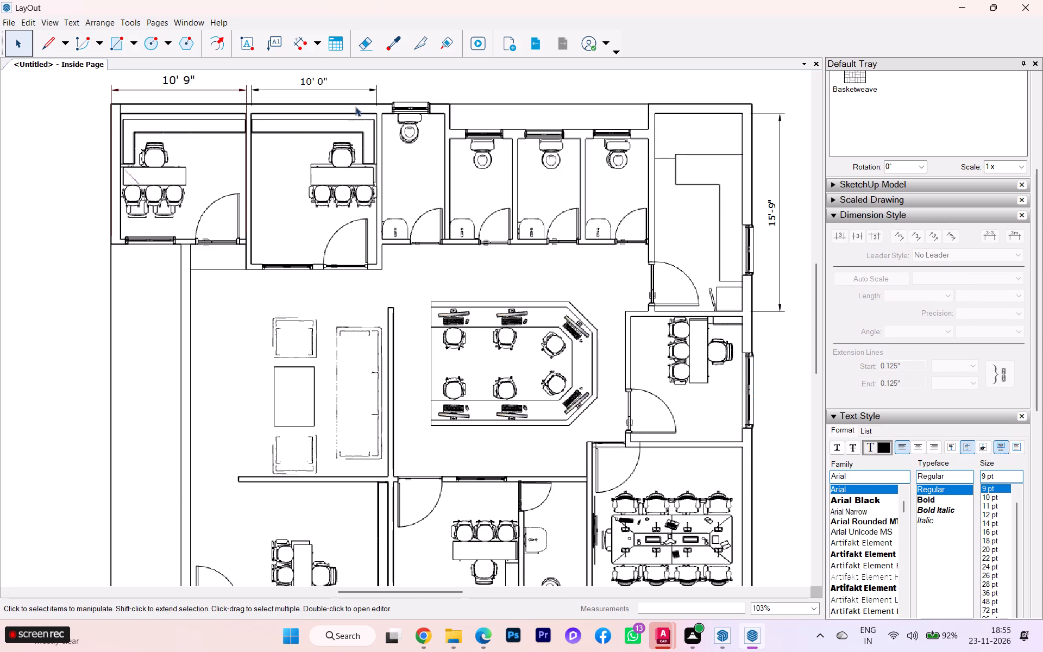
Dimension the inner depth of the office below the corner room, placing its line in line with the corner room's depth dimension.
left_click(300, 52)
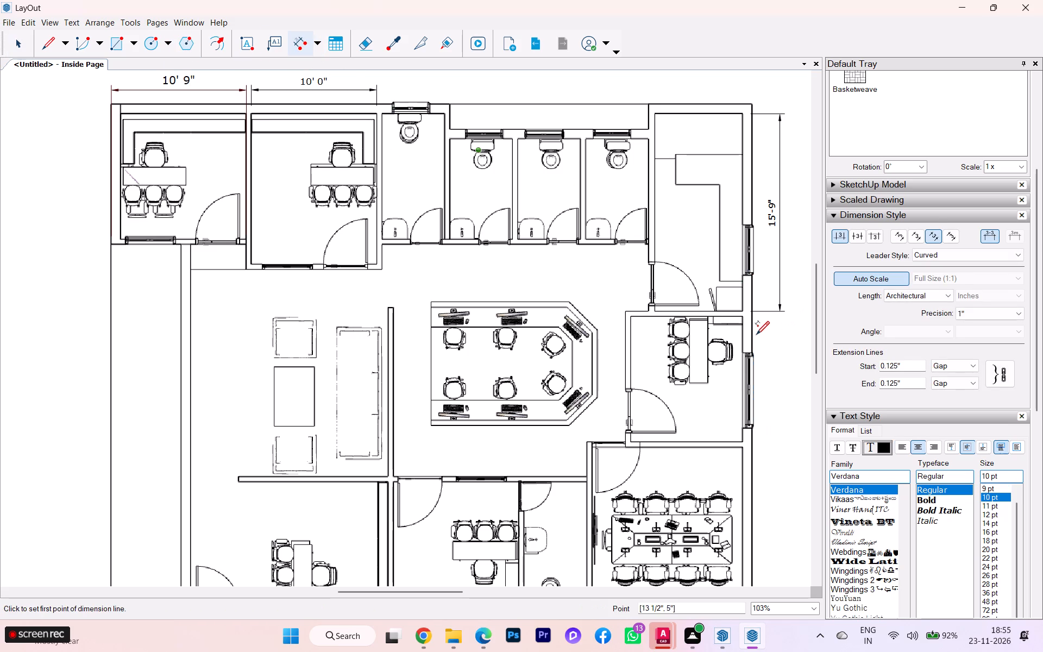
left_click(299, 37)
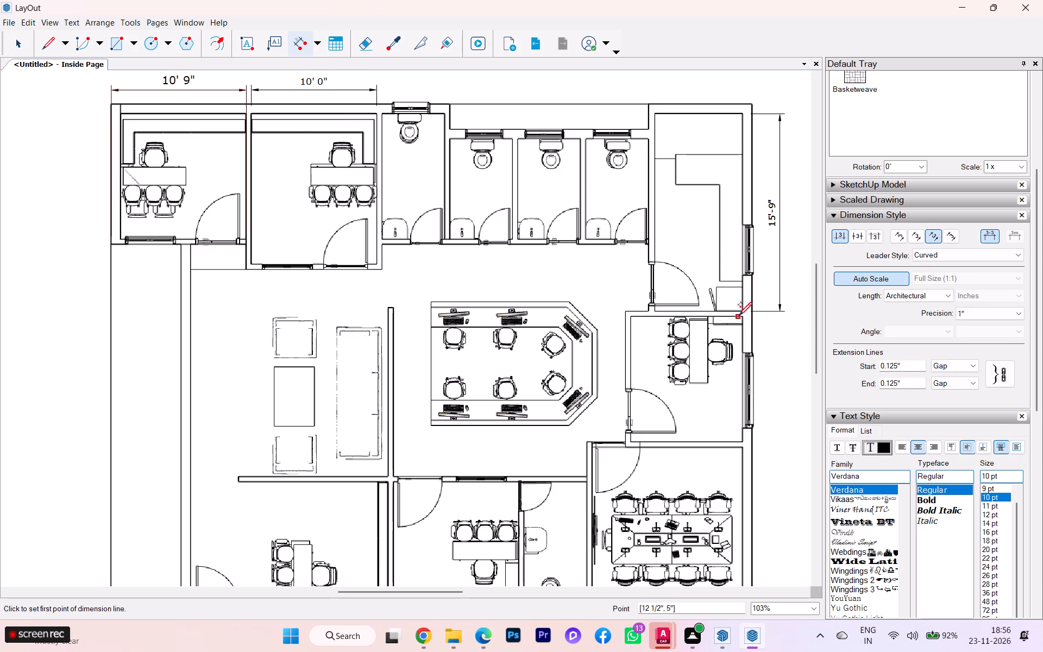
left_click(742, 319)
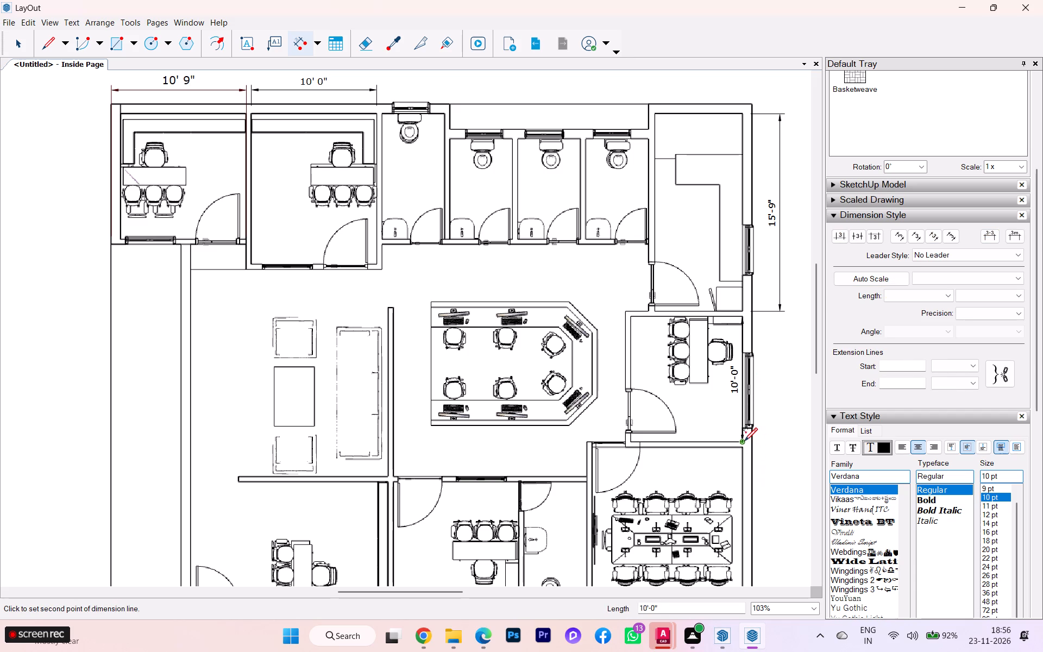
left_click(743, 441)
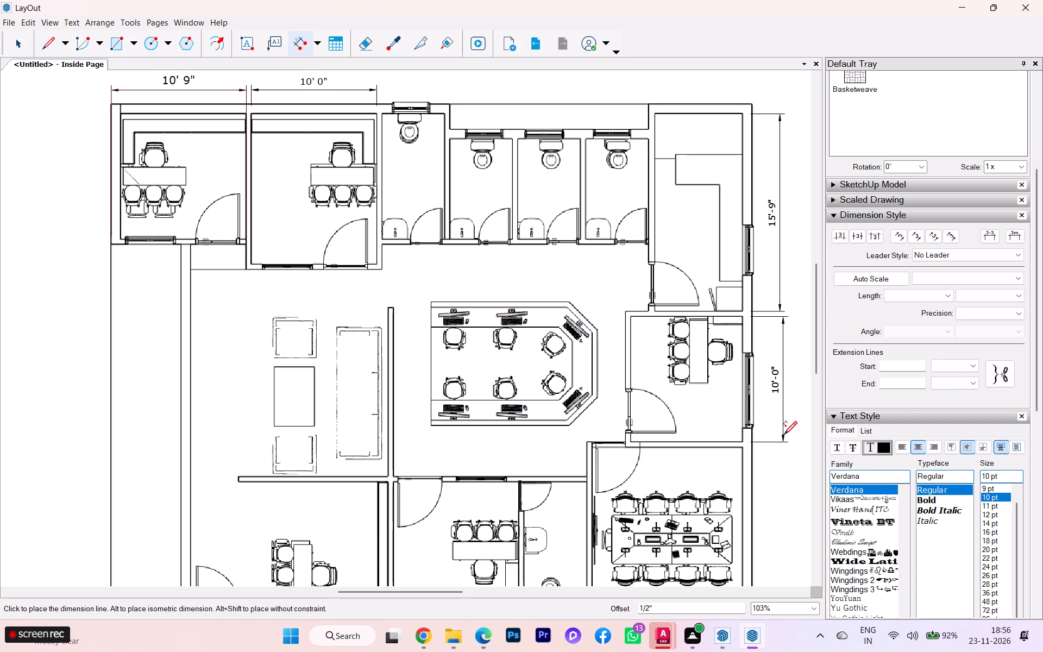
left_click(781, 435)
Dimension the inner depth of the conference room at the plan's bottom-right corner, in line with the depth dimensions above it.
scroll(694, 362, "down", 3)
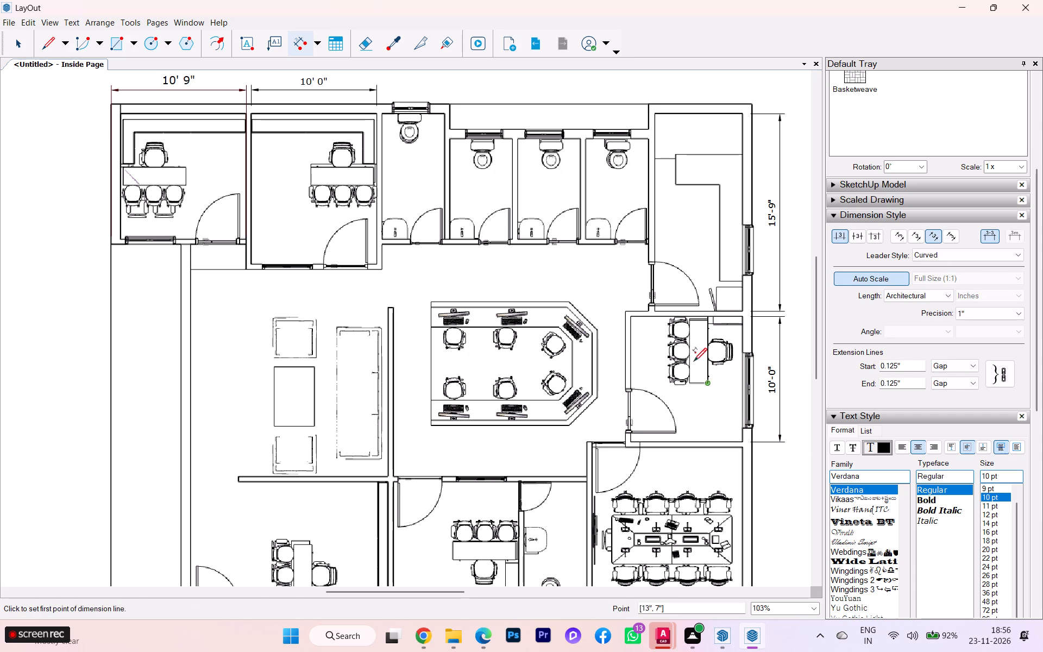
scroll(693, 361, "down", 5)
scroll(717, 425, "up", 5)
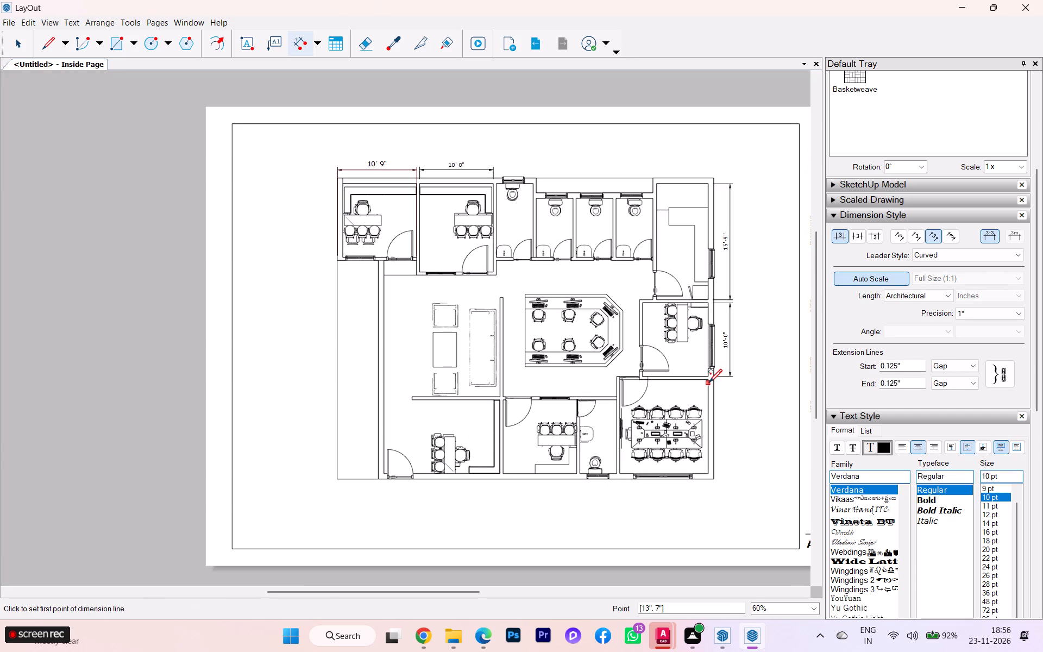
left_click(708, 381)
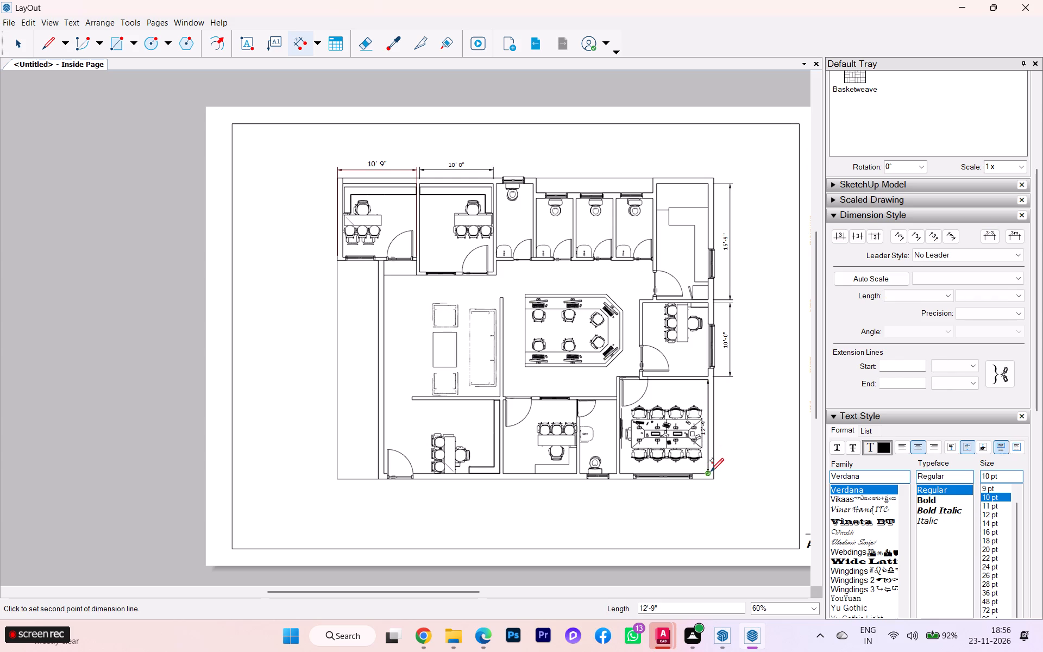
left_click(709, 472)
left_click(732, 474)
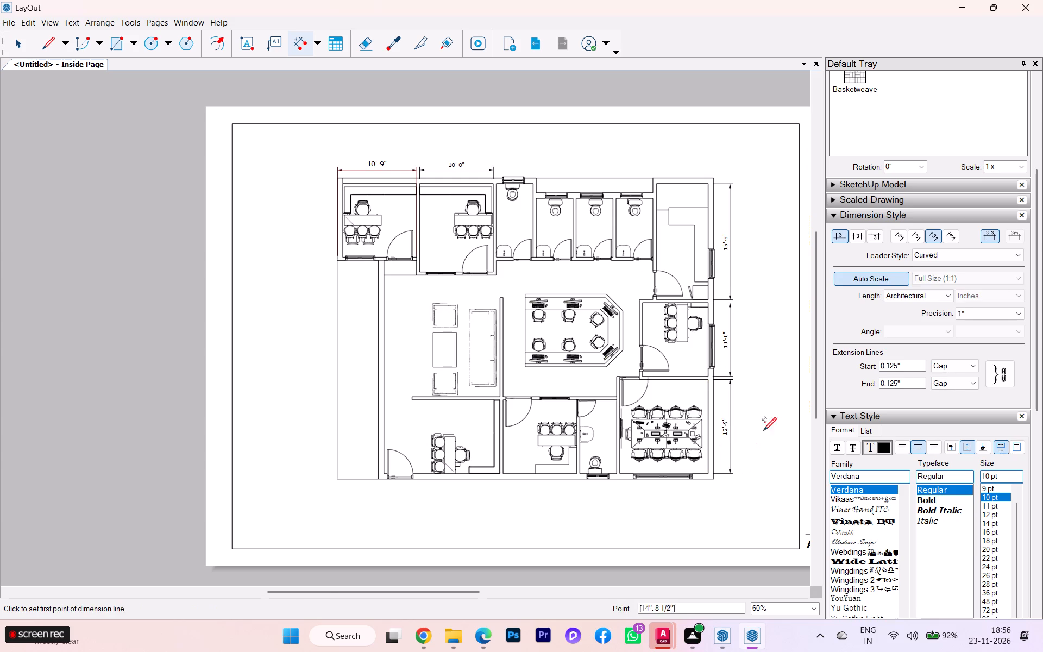
Dimension the overall width of the bottom exterior wall from corner to corner, placing the line about 1/2" below the plan.
scroll(385, 485, "up", 2)
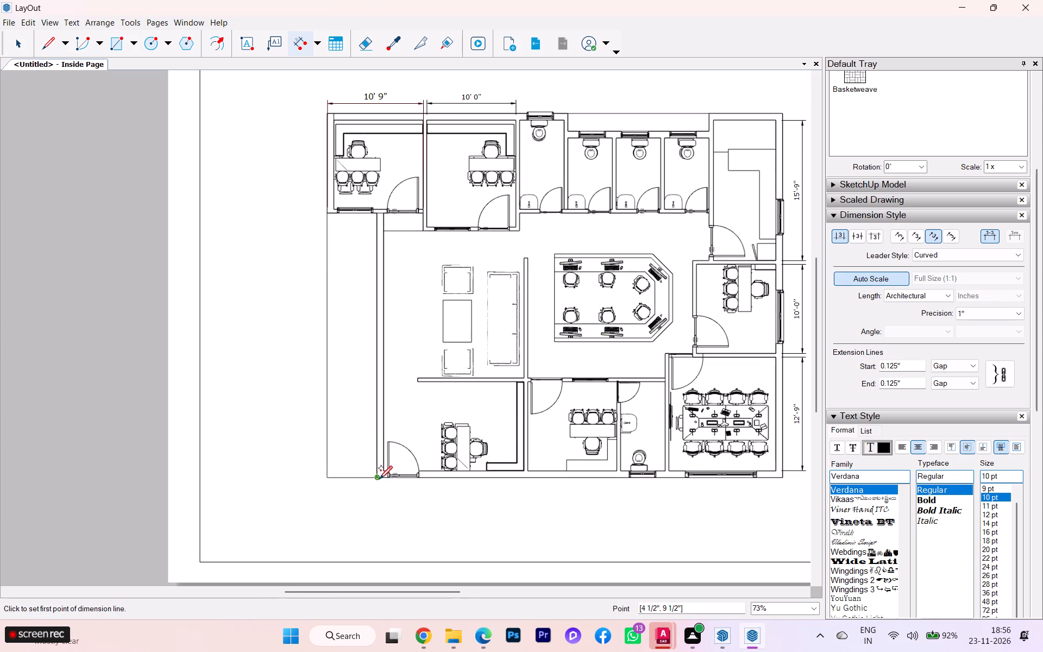
left_click(374, 479)
scroll(526, 482, "up", 2)
scroll(523, 479, "down", 2)
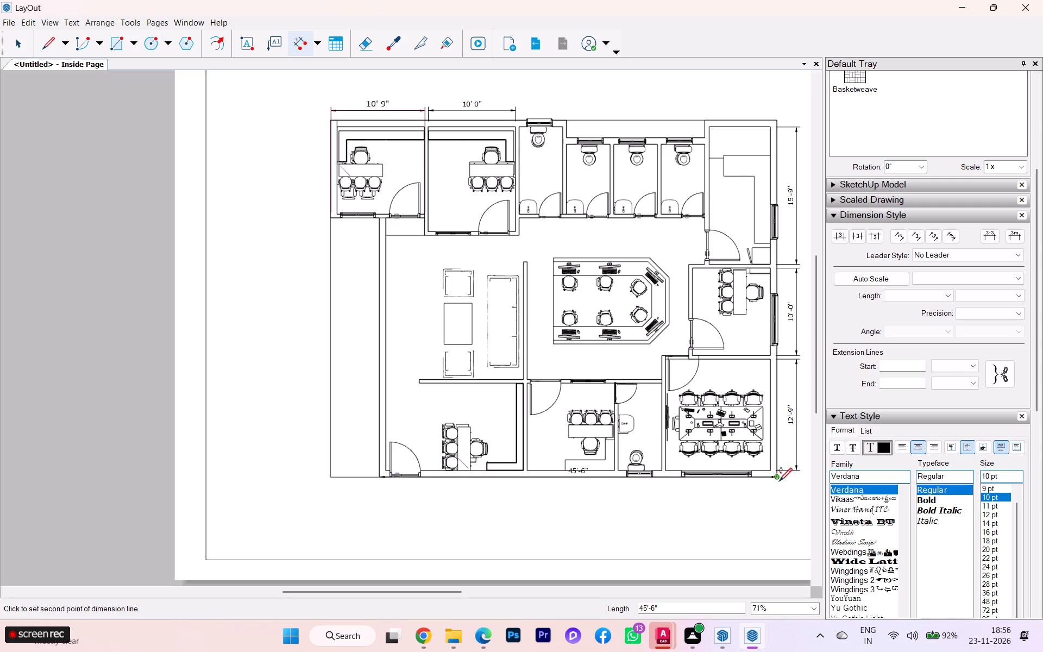
left_click(777, 479)
left_click(765, 510)
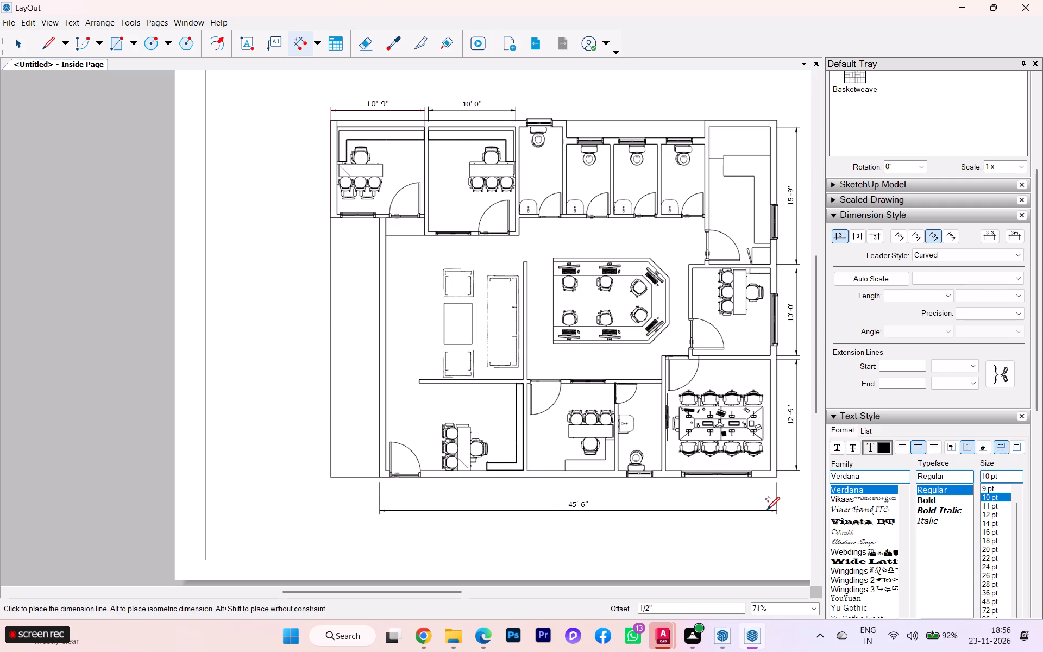
Dimension the building's overall depth from corner to corner of the right exterior wall, placing the line outside the room depth dimensions.
scroll(582, 222, "down", 2)
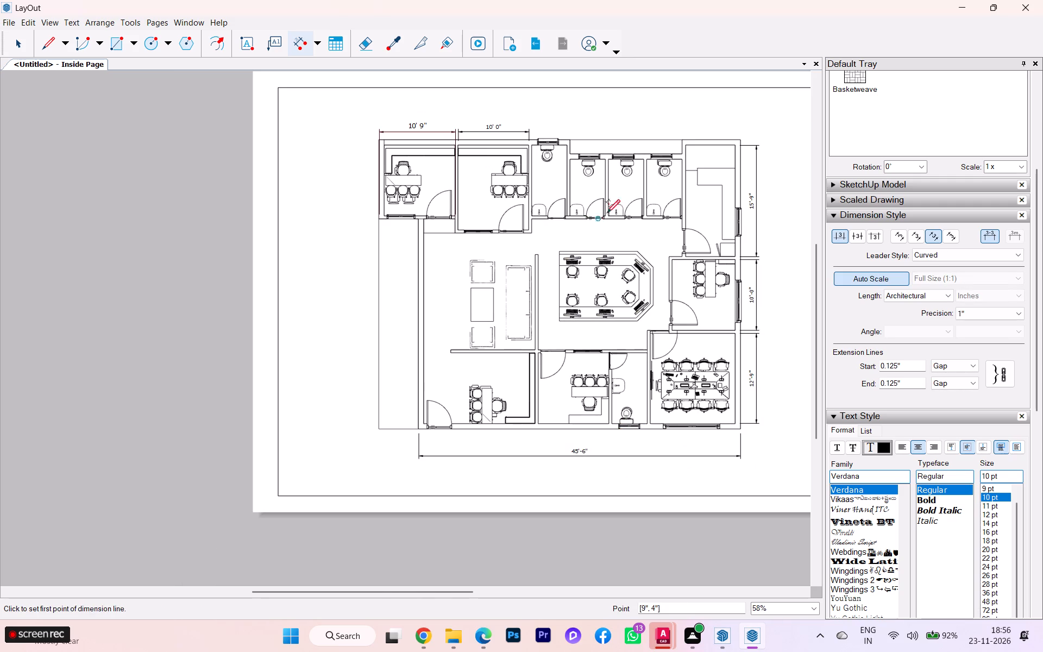
left_click(738, 139)
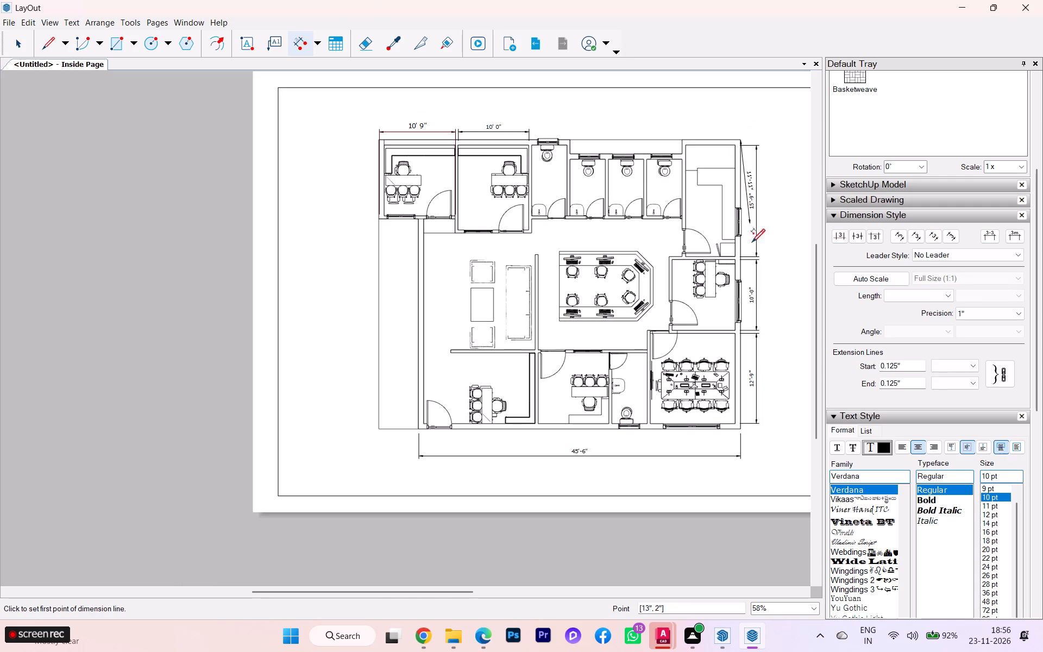
left_click(741, 429)
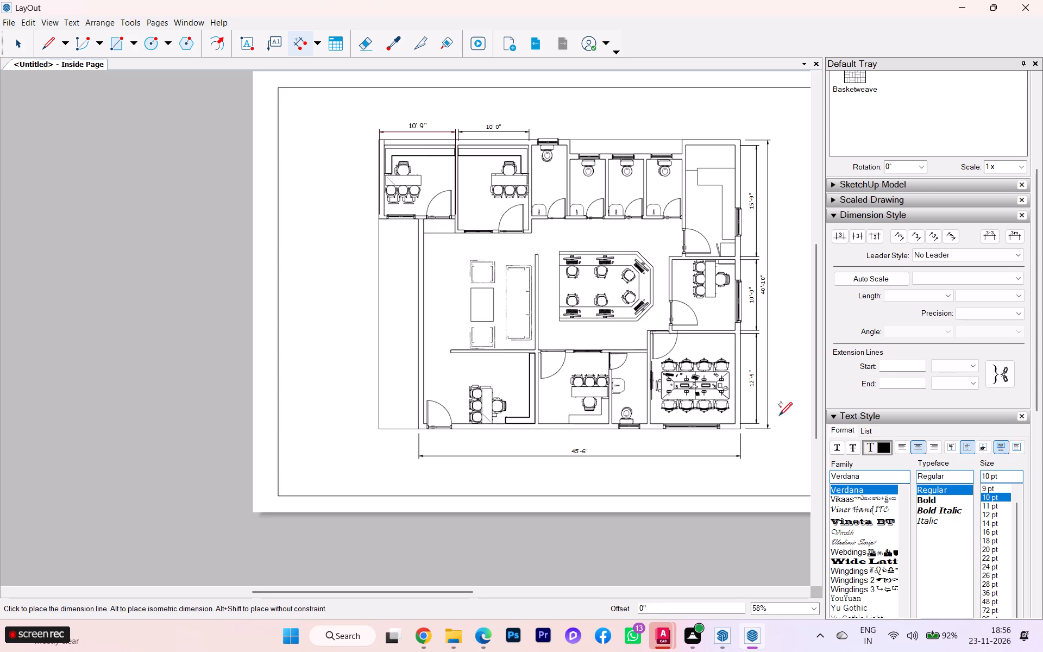
left_click(794, 412)
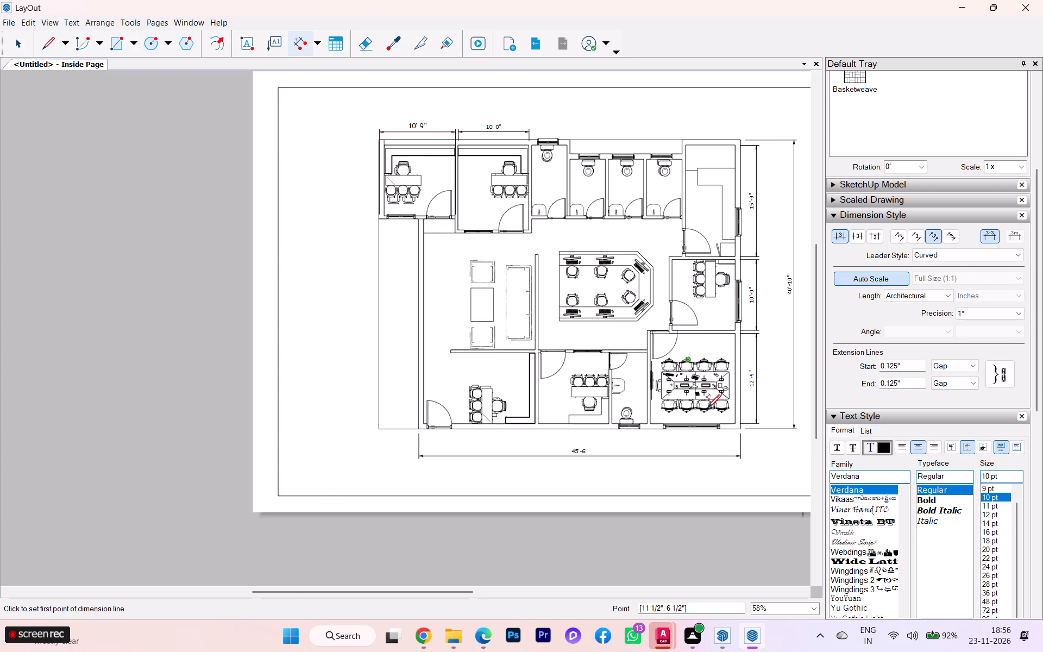
Dimension the inner width of the conference room, placing its line between the bottom wall and the overall width dimension.
scroll(706, 415, "up", 3)
scroll(635, 419, "up", 2)
left_click(634, 420)
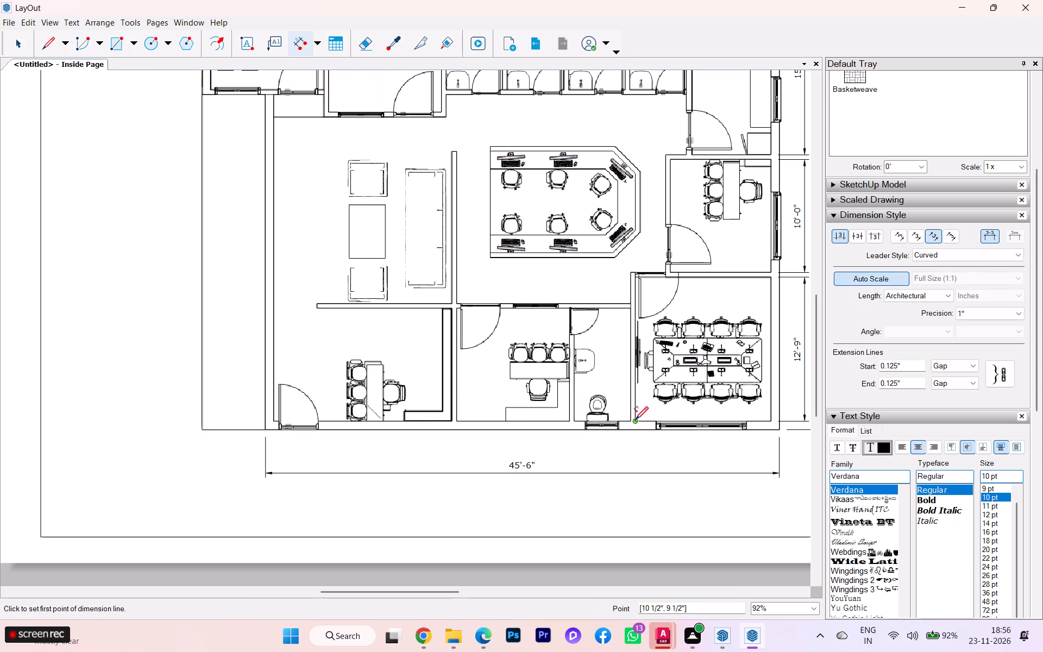
left_click(772, 421)
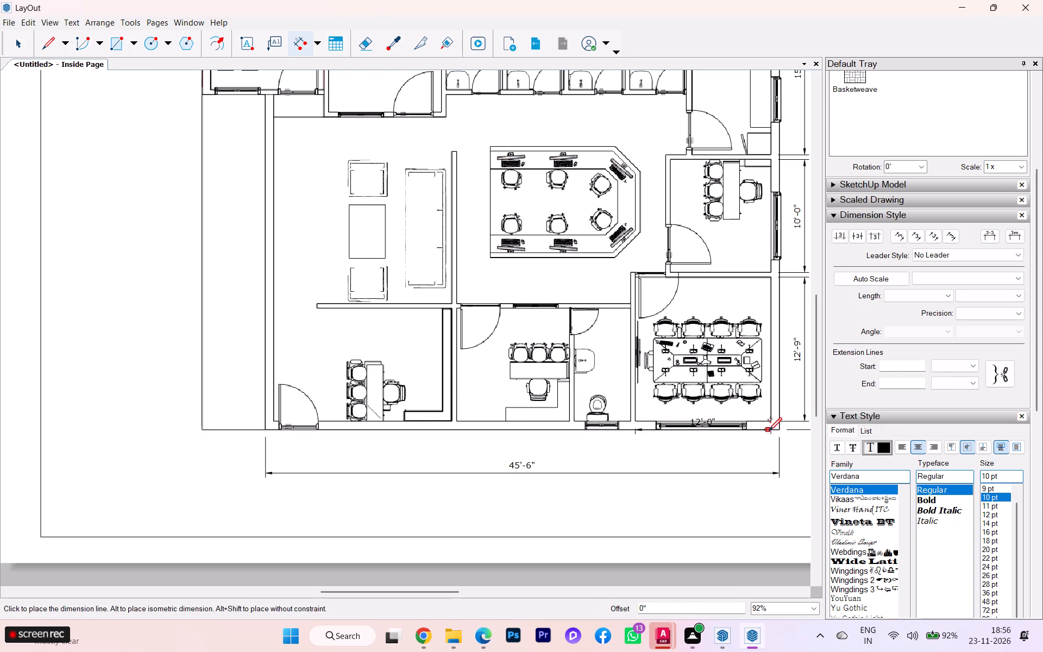
left_click(763, 452)
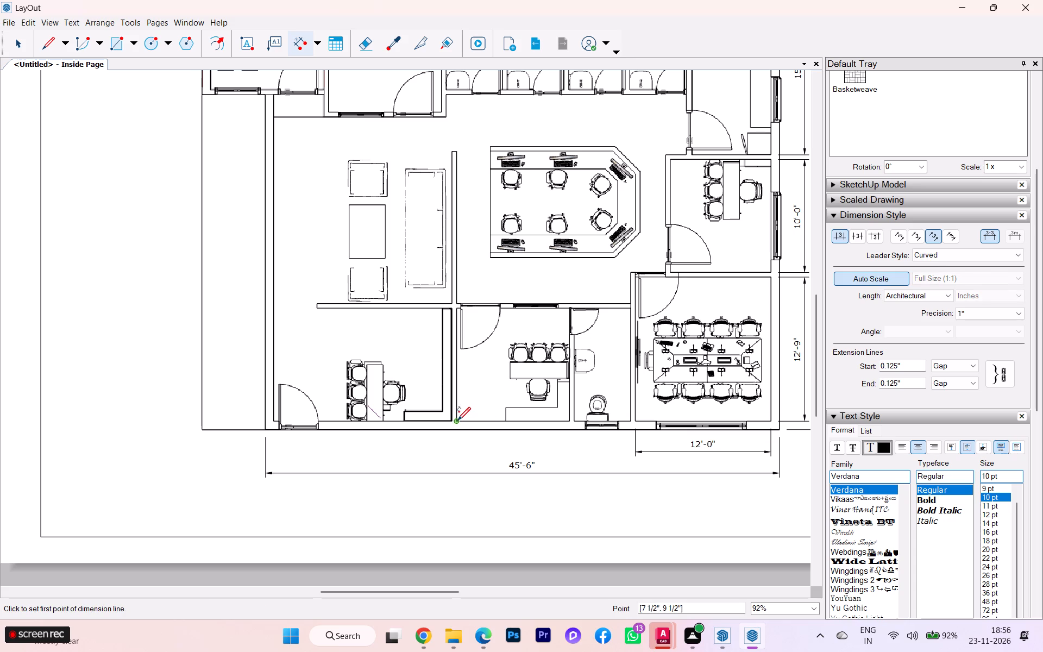
Dimension the combined inner width of the bottom-middle office and toilet, and that of the bottom-left office, in line with the conference room's width dimension.
left_click(456, 421)
left_click(629, 422)
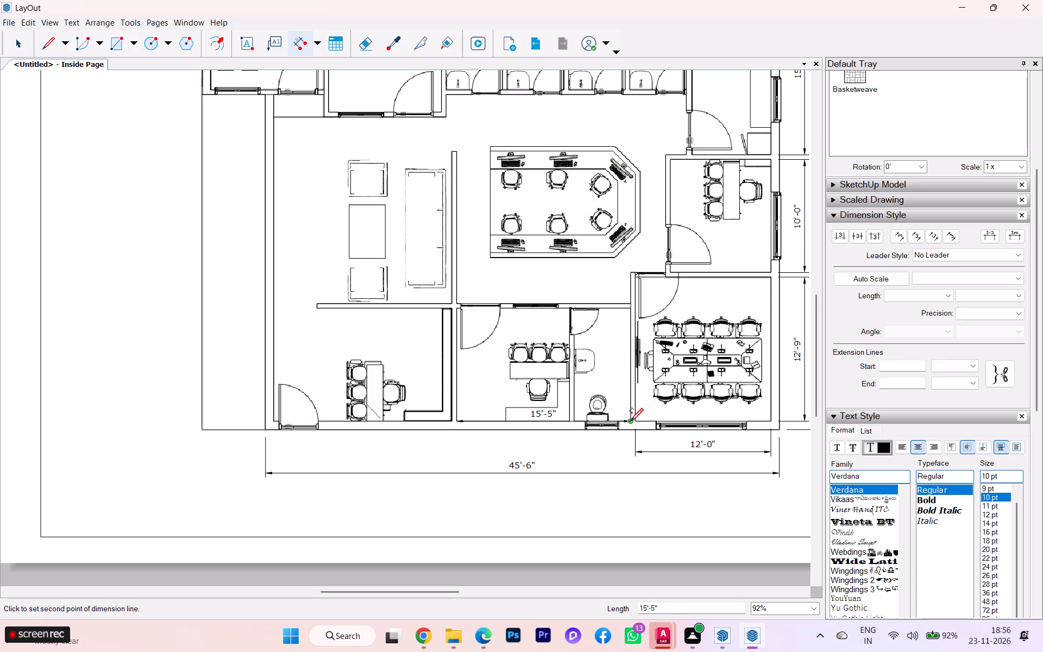
left_click(623, 452)
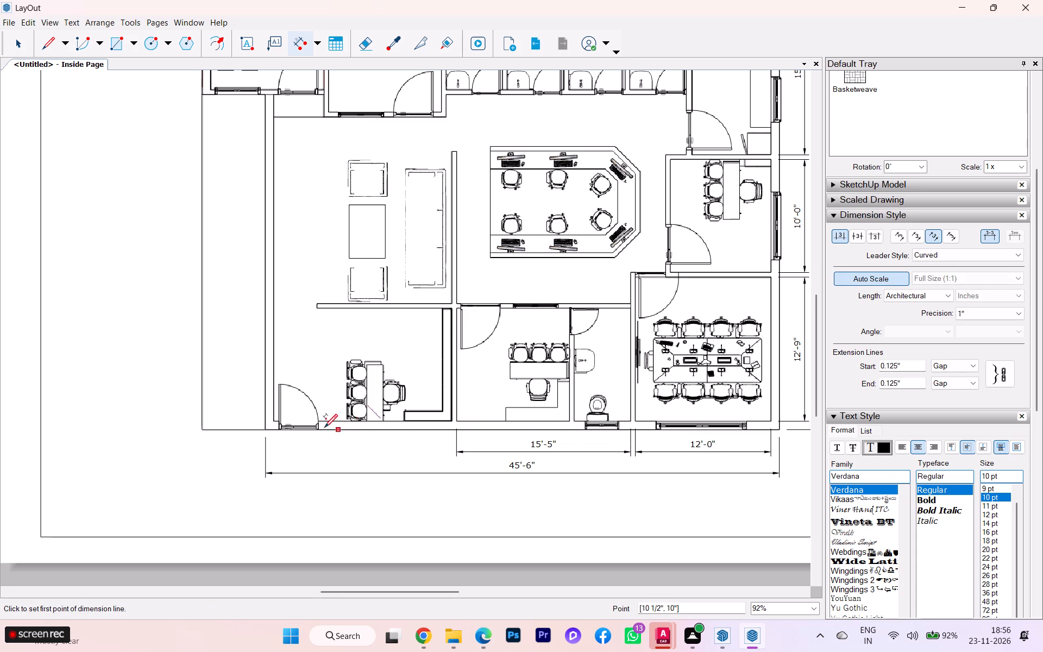
left_click(274, 422)
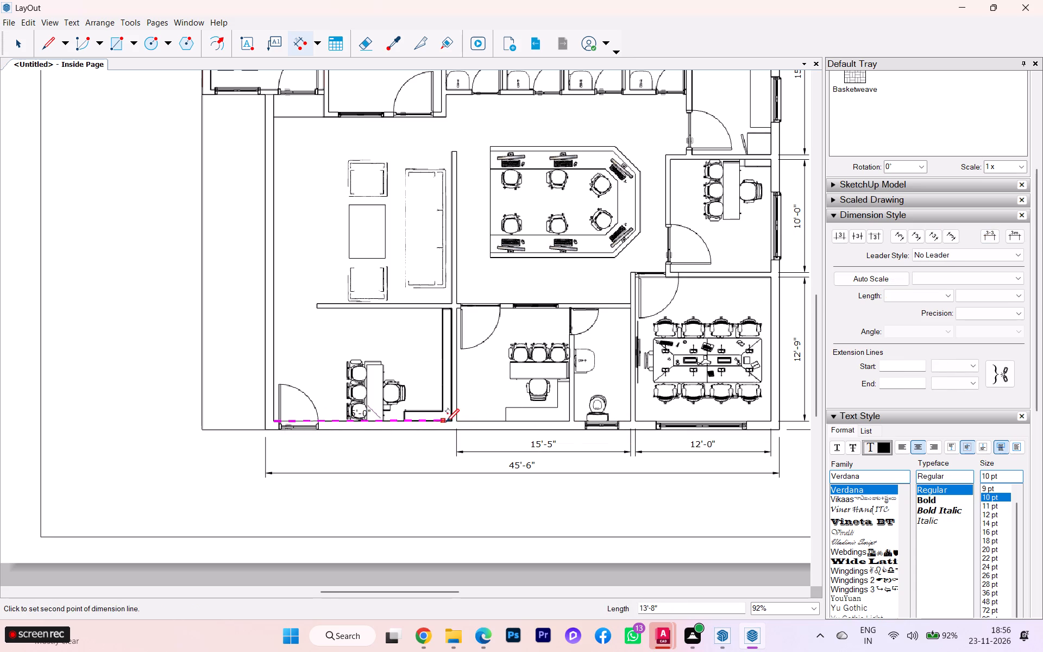
left_click(453, 421)
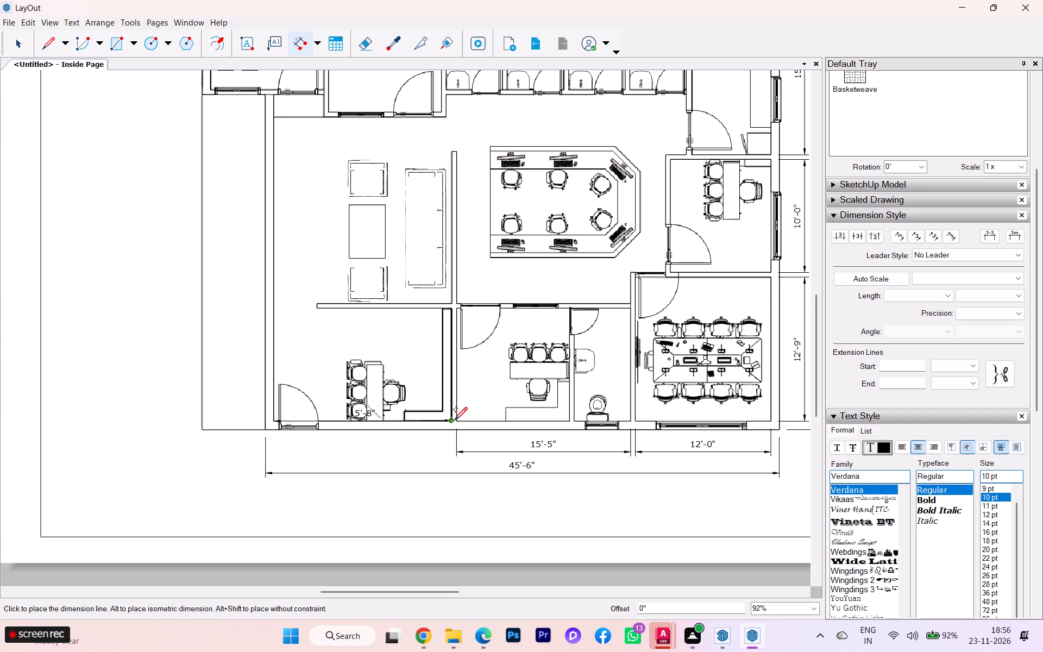
left_click(445, 447)
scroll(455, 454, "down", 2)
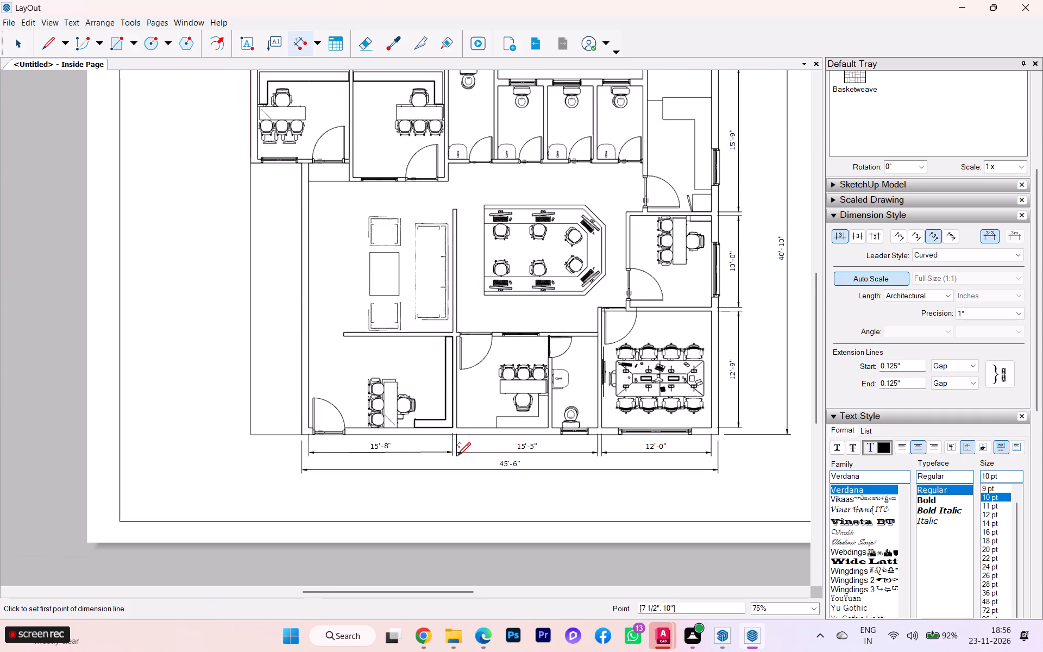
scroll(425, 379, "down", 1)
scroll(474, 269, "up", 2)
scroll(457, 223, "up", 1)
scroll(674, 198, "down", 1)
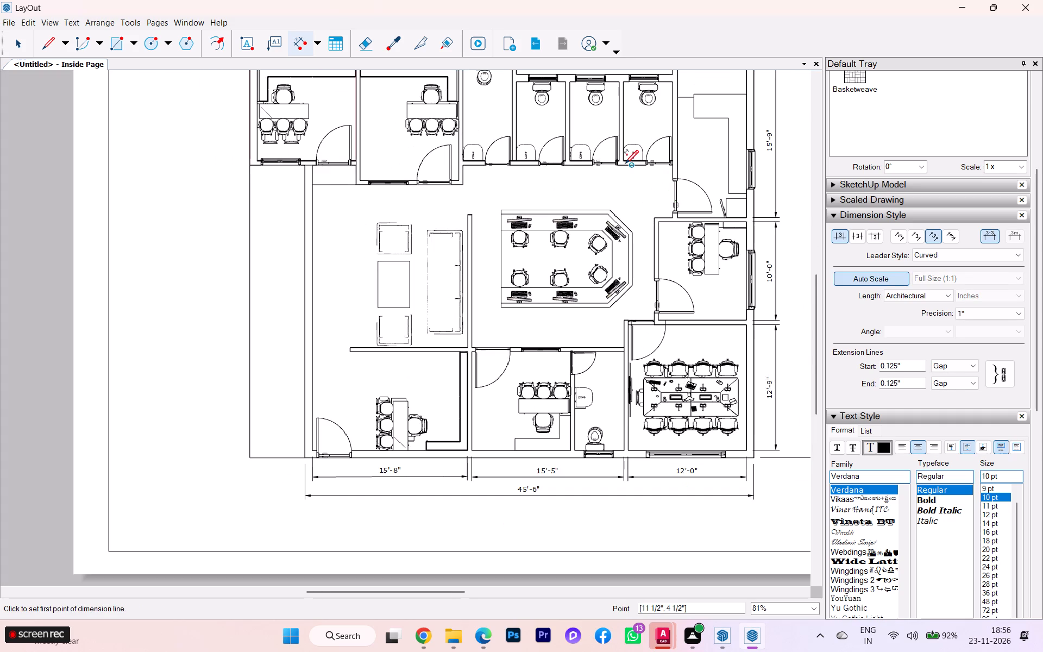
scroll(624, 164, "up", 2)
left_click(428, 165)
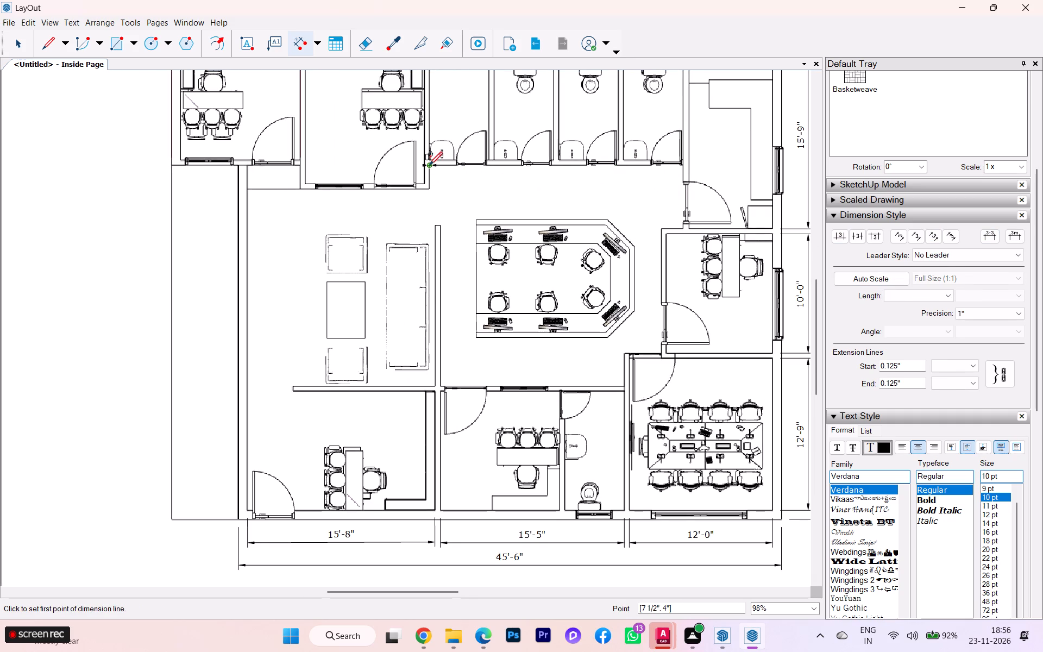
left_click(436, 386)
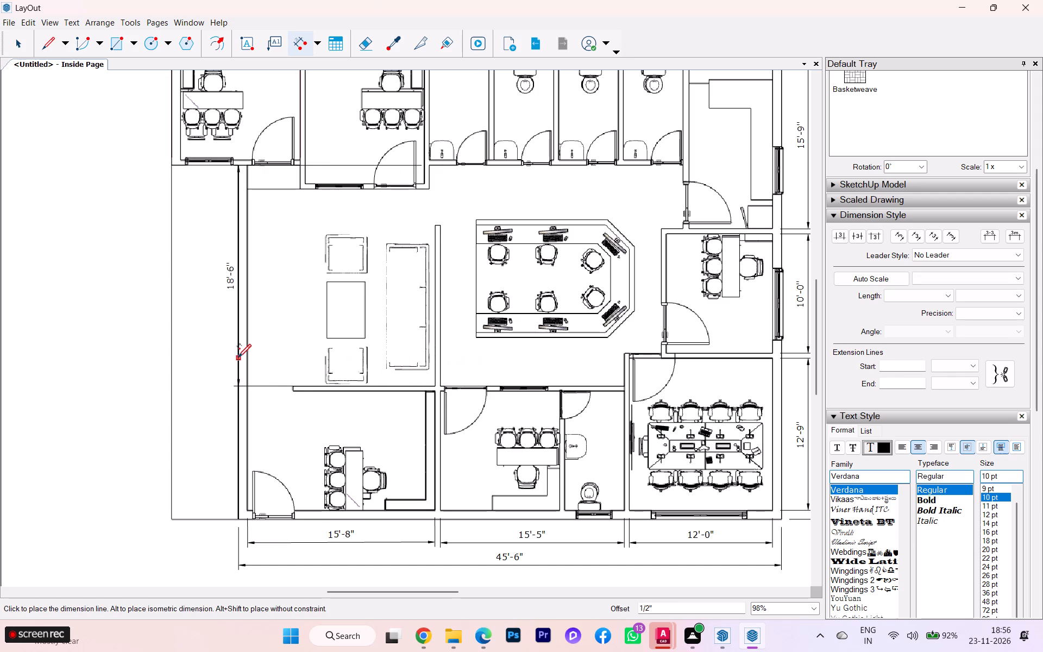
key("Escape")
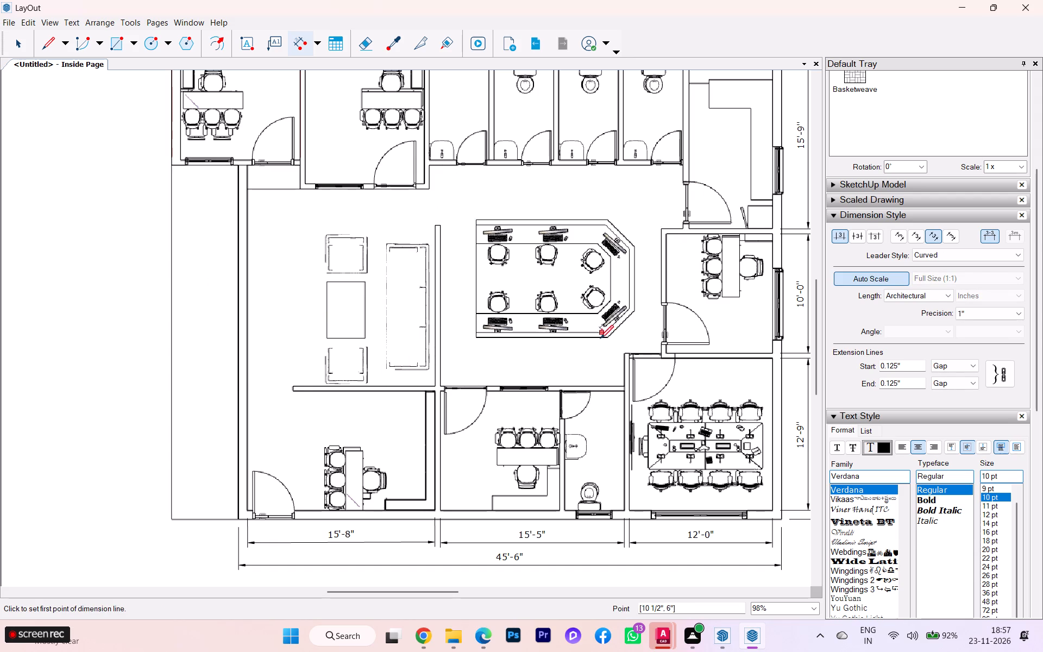
Dimension the depth of the central workstation hall between its lower and upper walls, placing the line between the partition and workstation island.
left_click(595, 387)
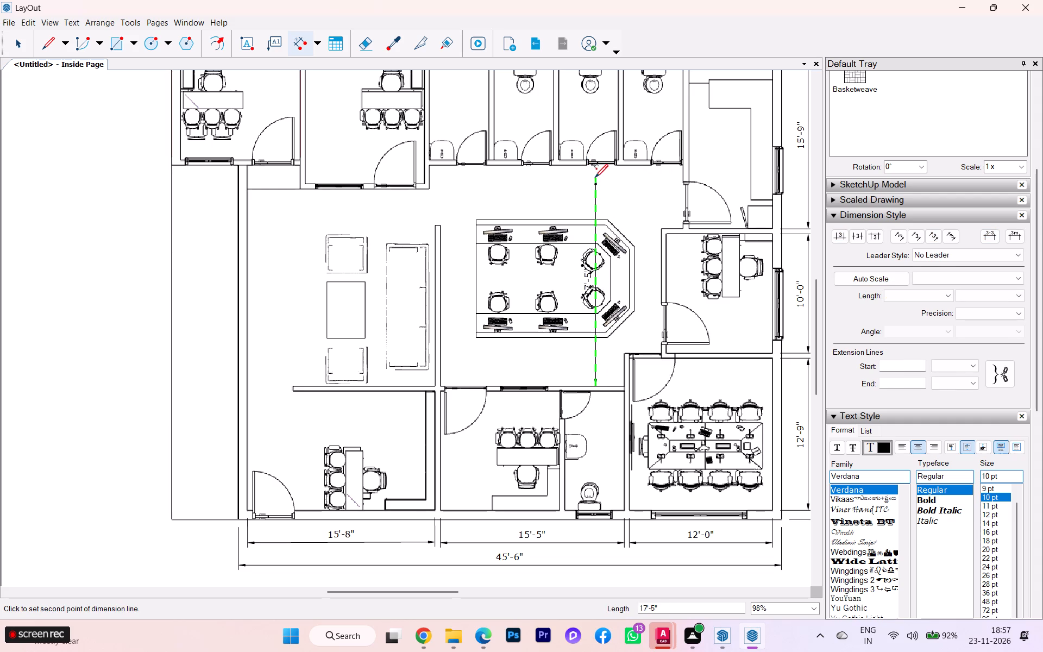
key("Left")
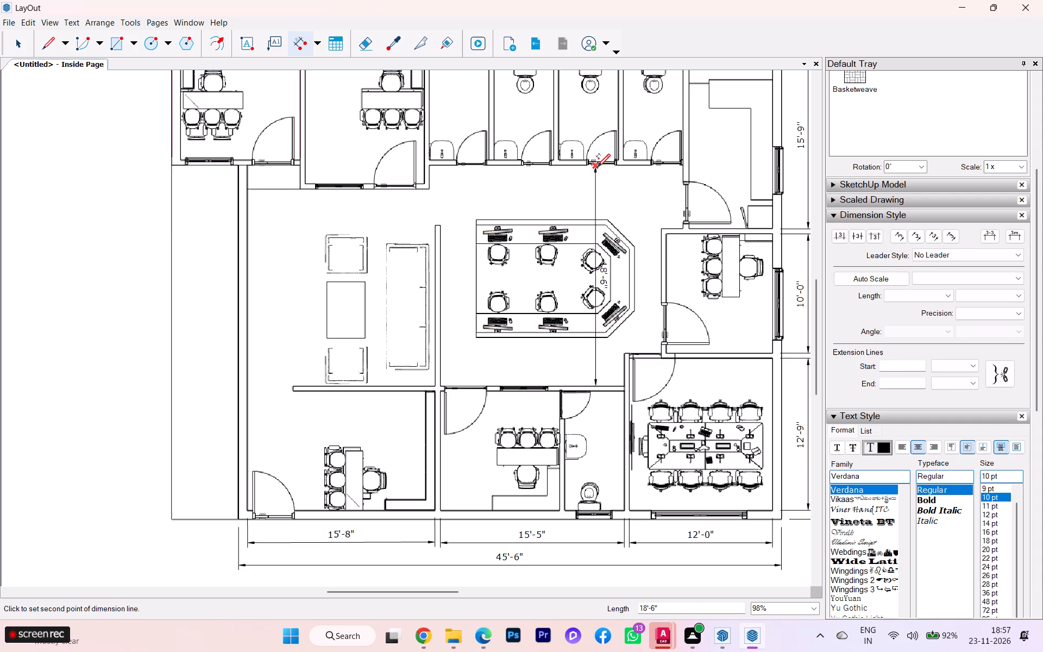
key("Left")
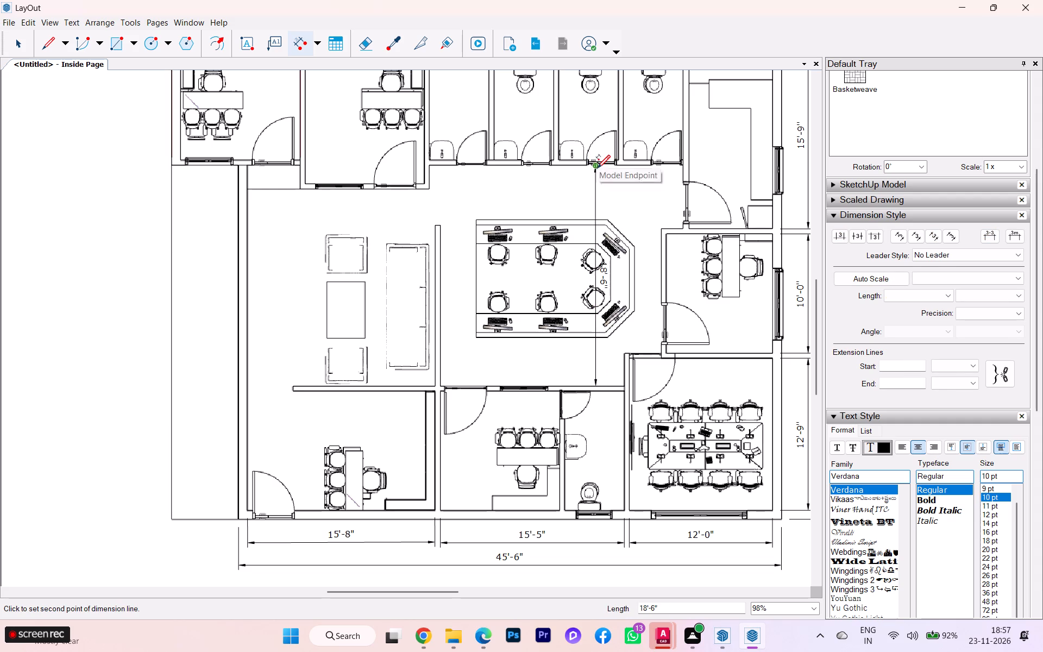
left_click(596, 168)
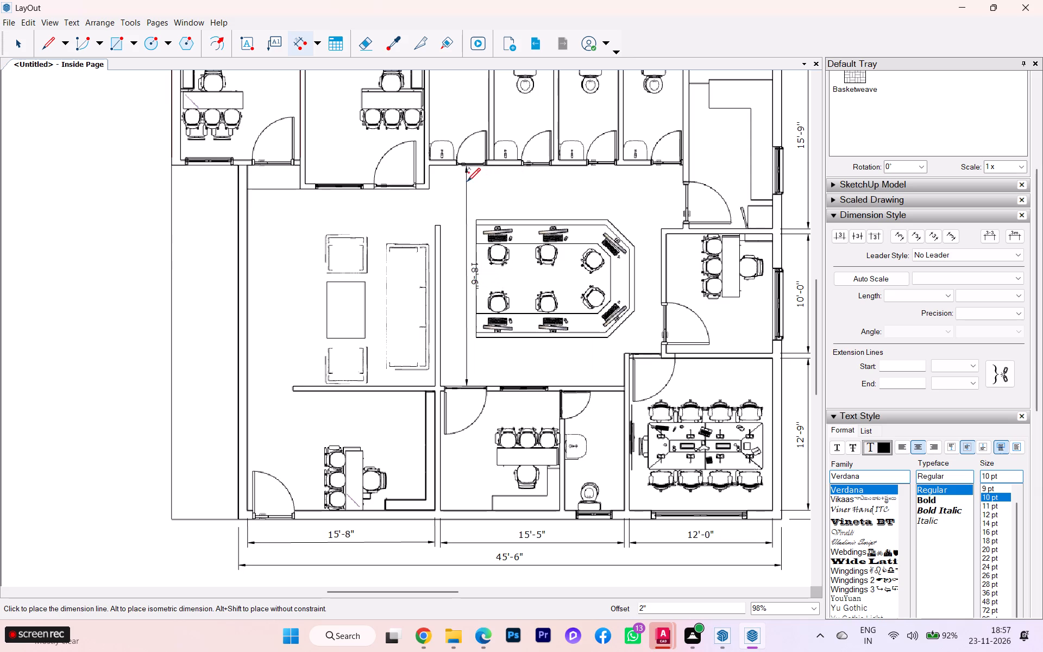
left_click(457, 180)
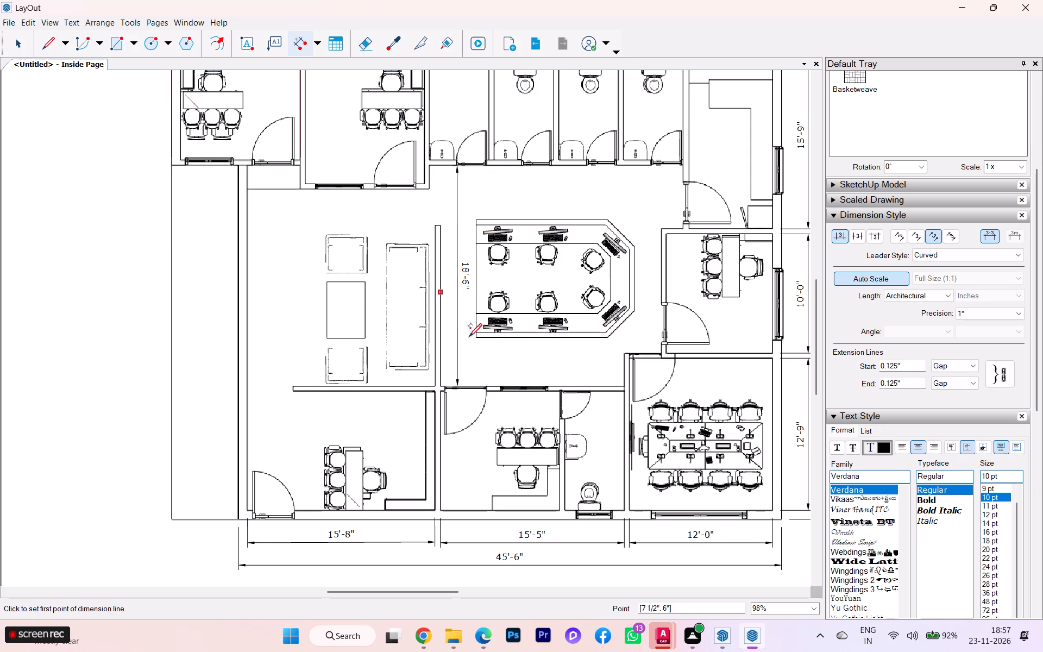
Dimension the width of the toilet beside the top-middle office, placing the line in line with the office width dimensions above the plan.
scroll(492, 372, "down", 3)
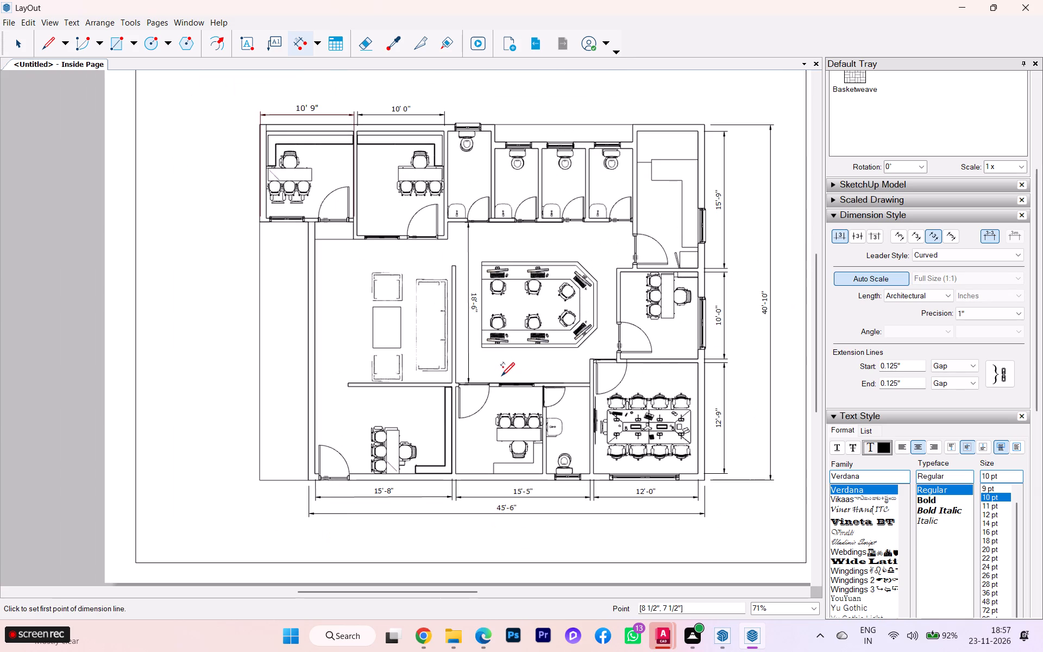
scroll(502, 377, "down", 1)
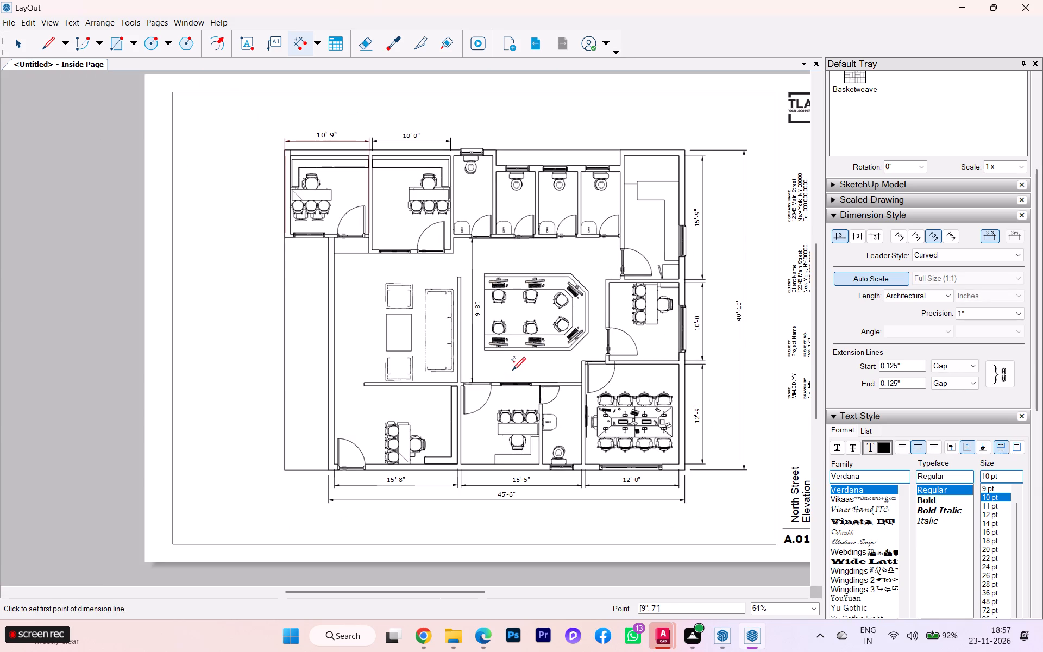
scroll(466, 144, "up", 5)
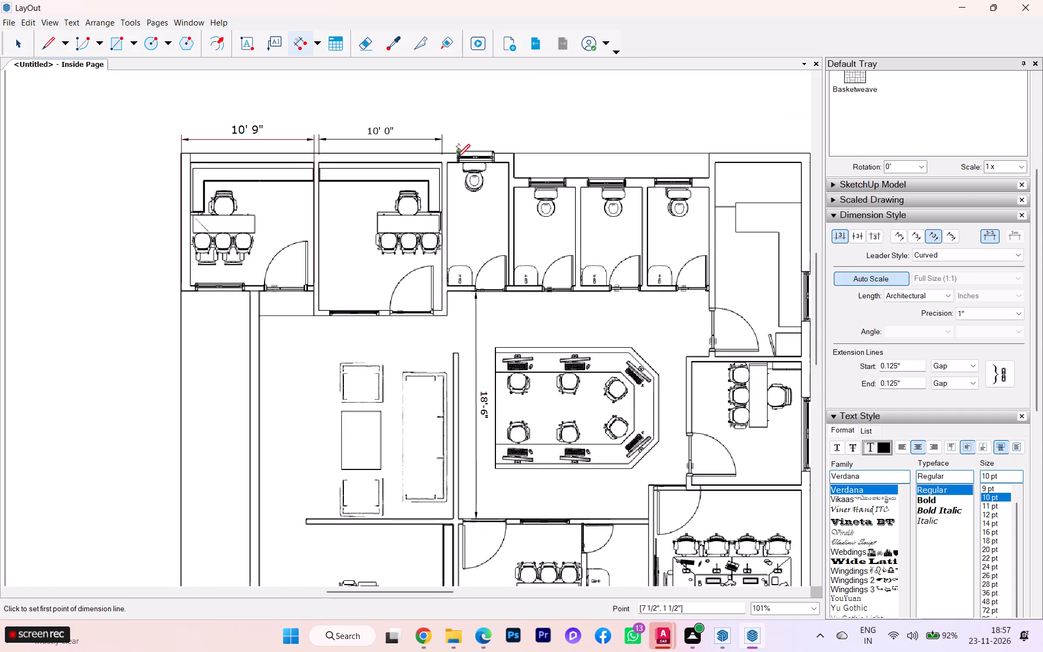
scroll(454, 163, "up", 2)
left_click(442, 165)
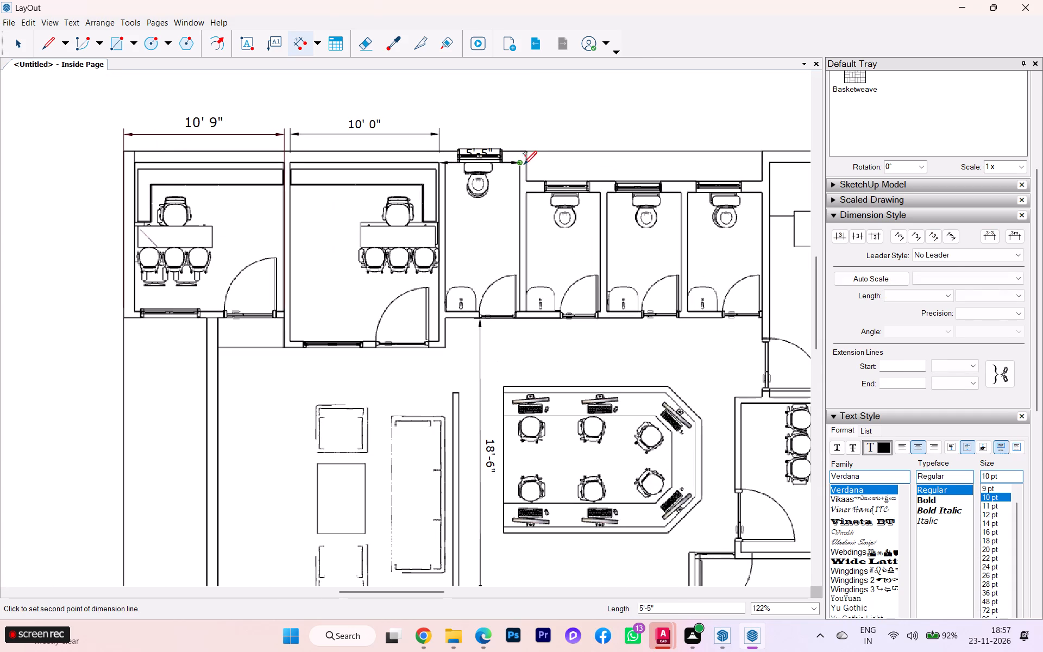
left_click(520, 161)
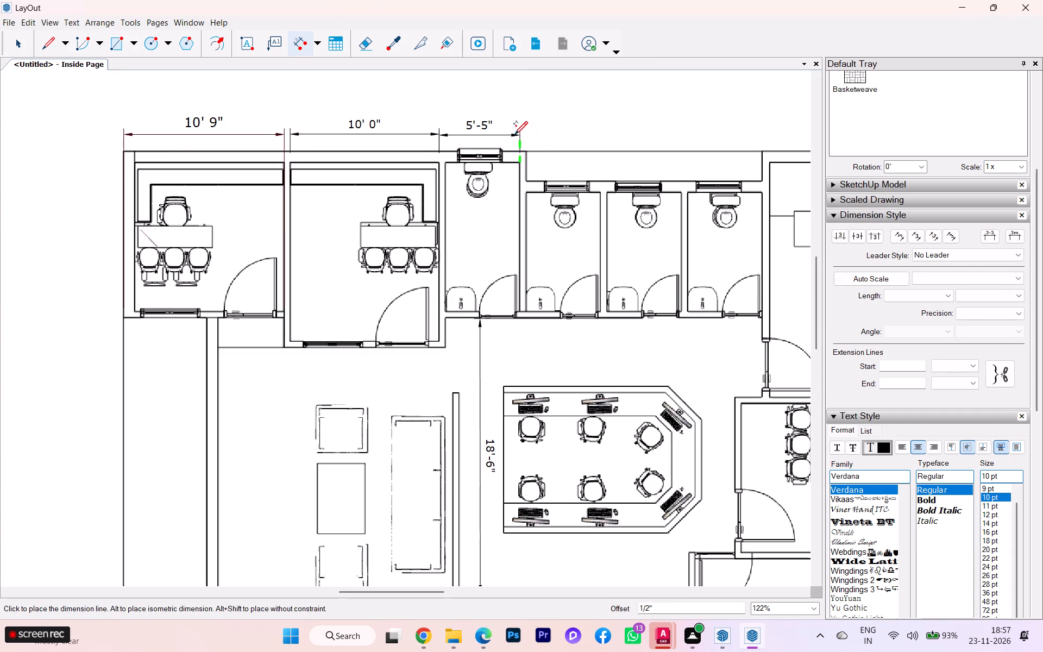
left_click(512, 134)
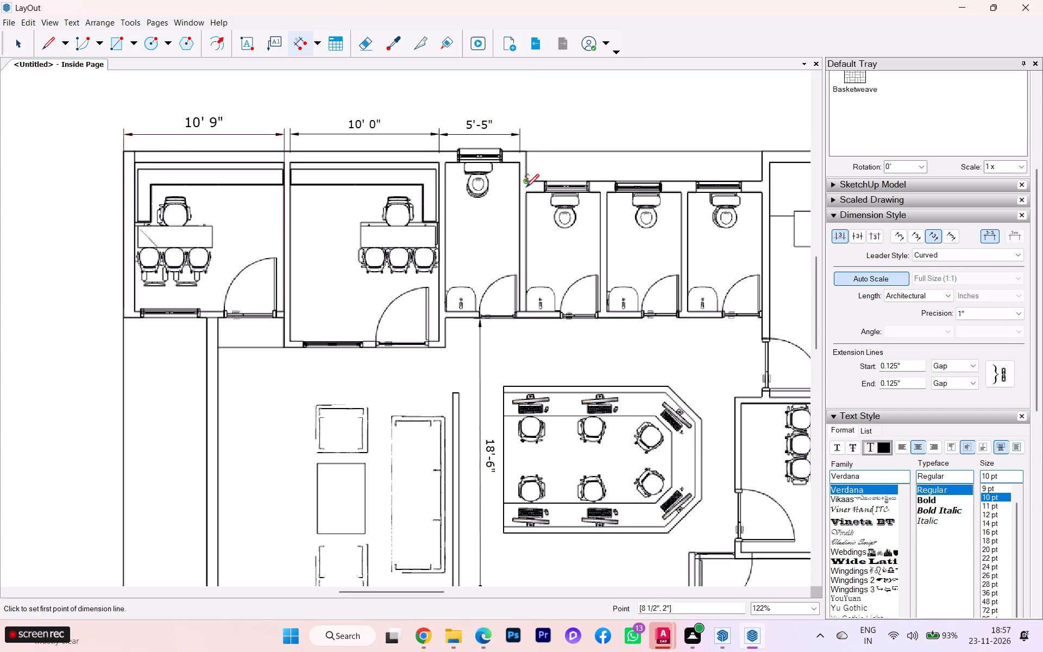
Dimension the inner width of each of the three smaller toilets along the top wall, placing the lines in a row above the plan.
left_click(525, 191)
left_click(599, 191)
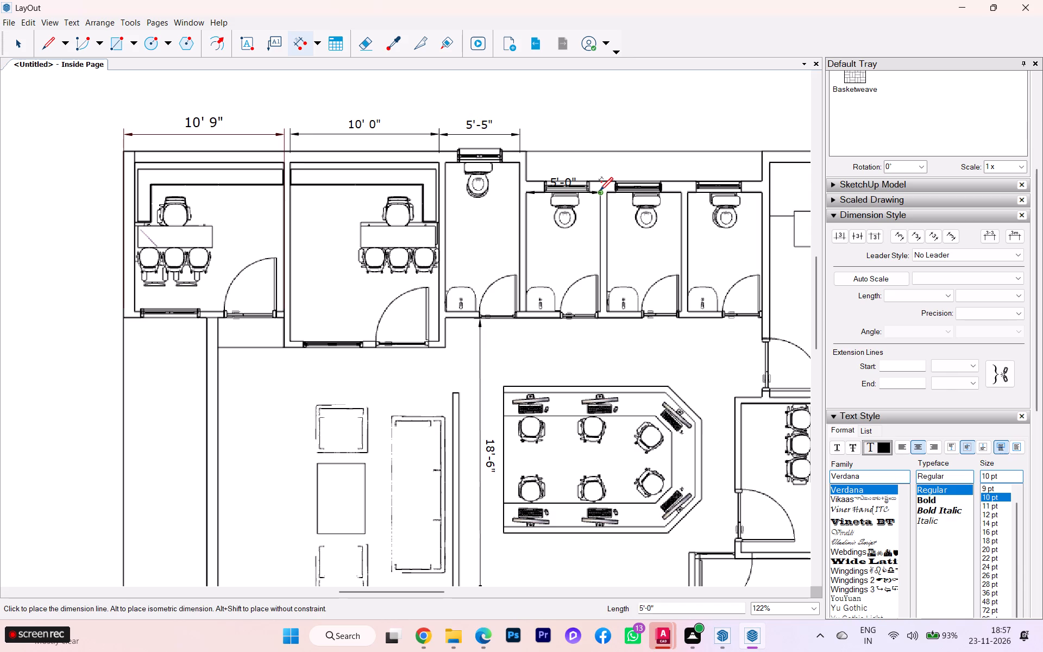
left_click(589, 138)
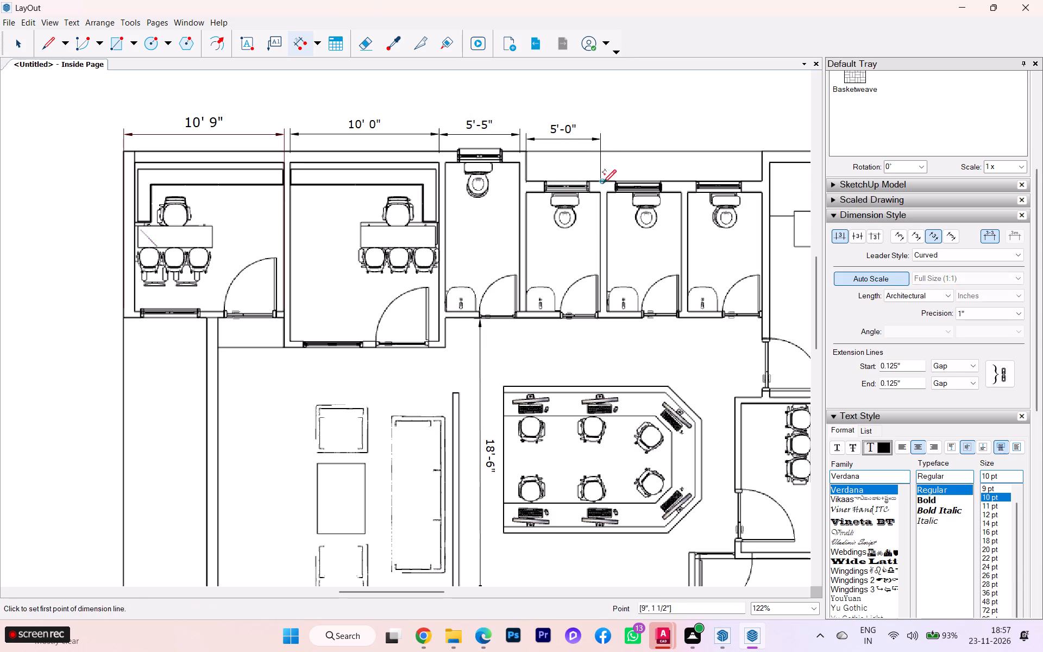
left_click(607, 193)
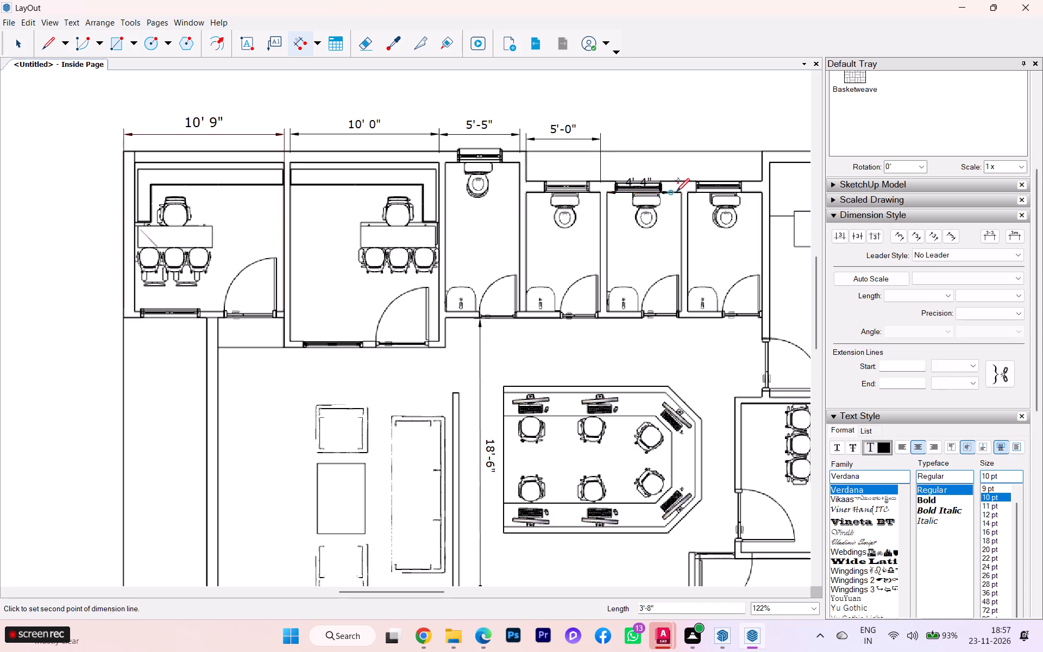
left_click(680, 193)
left_click(673, 141)
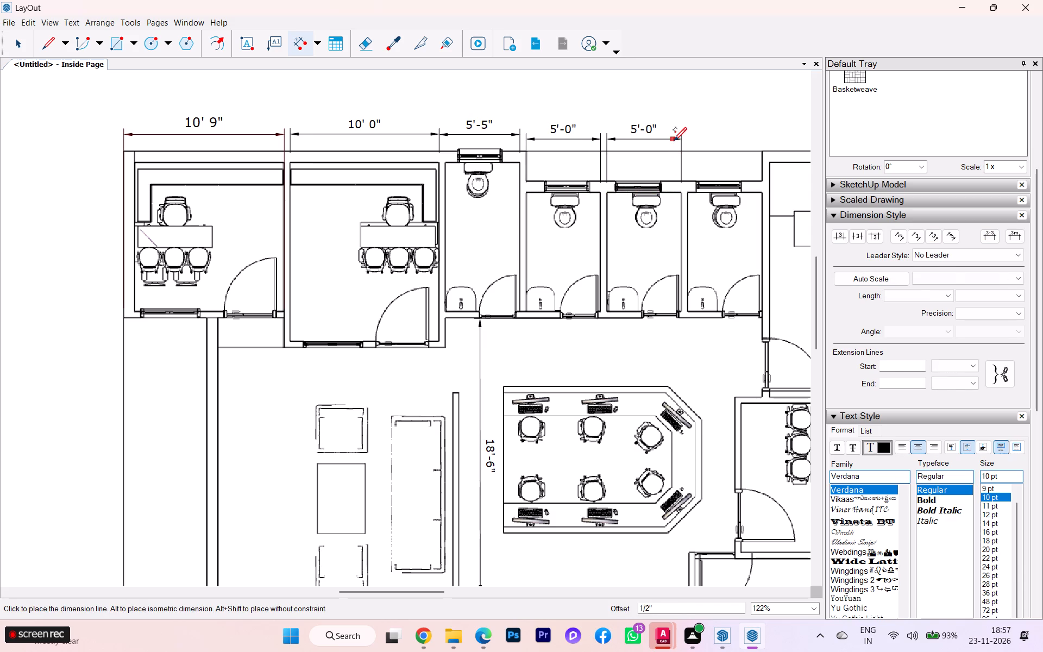
scroll(506, 215, "down", 1)
scroll(683, 214, "up", 2)
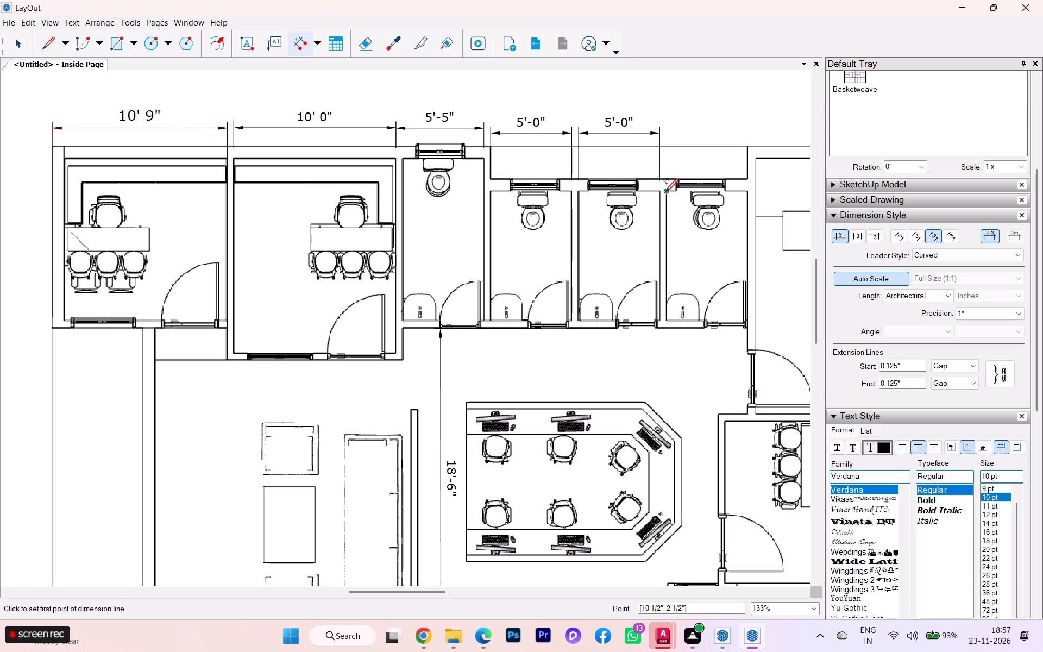
left_click(664, 192)
left_click(747, 193)
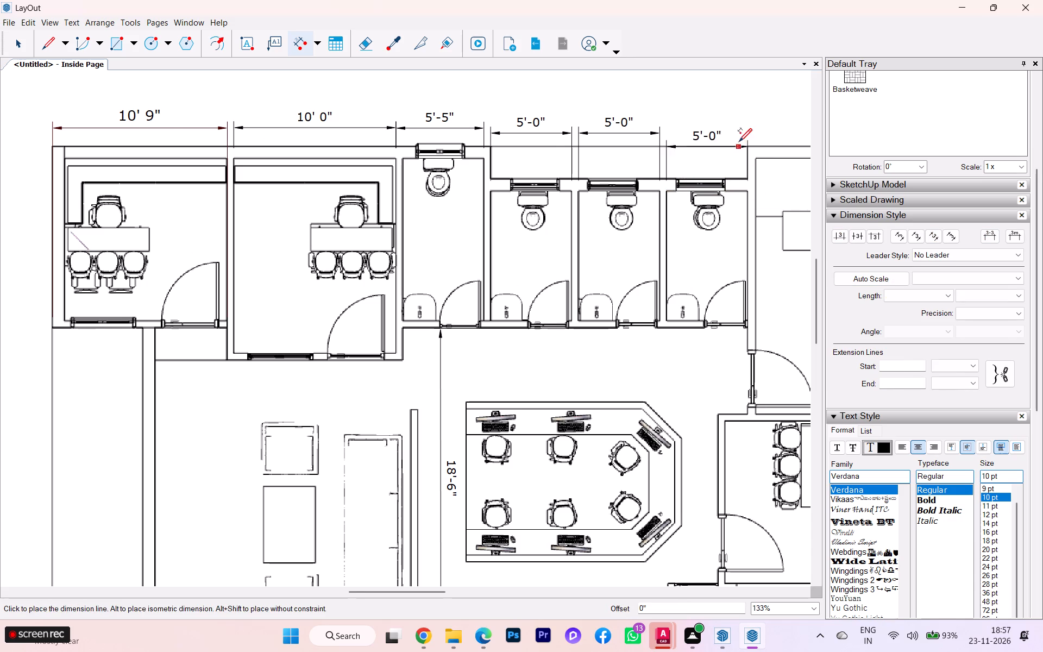
left_click(735, 135)
Dimension the inner width of the top-right counter room, placing the line in the row of toilet width dimensions above the plan.
scroll(423, 167, "down", 4)
scroll(479, 165, "down", 2)
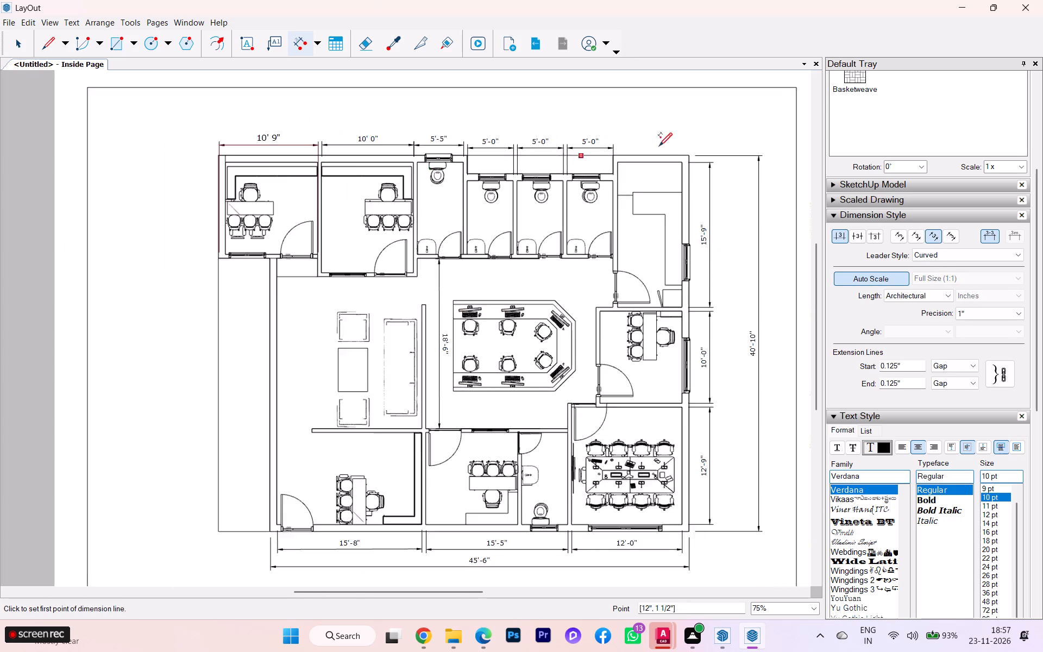
scroll(637, 153, "up", 3)
left_click(614, 162)
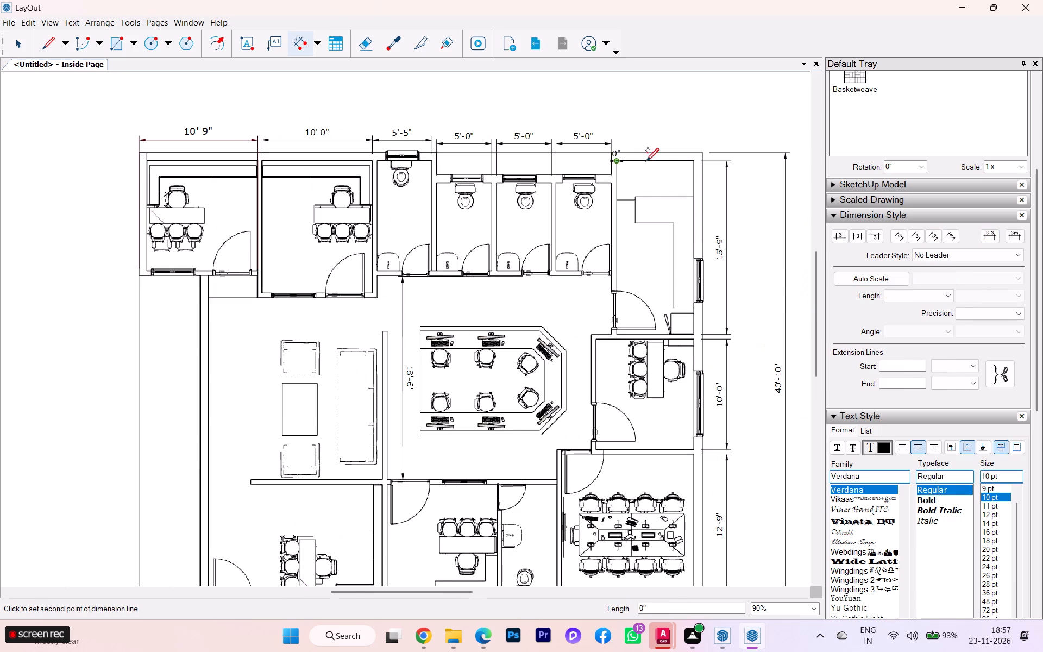
left_click(691, 164)
left_click(684, 143)
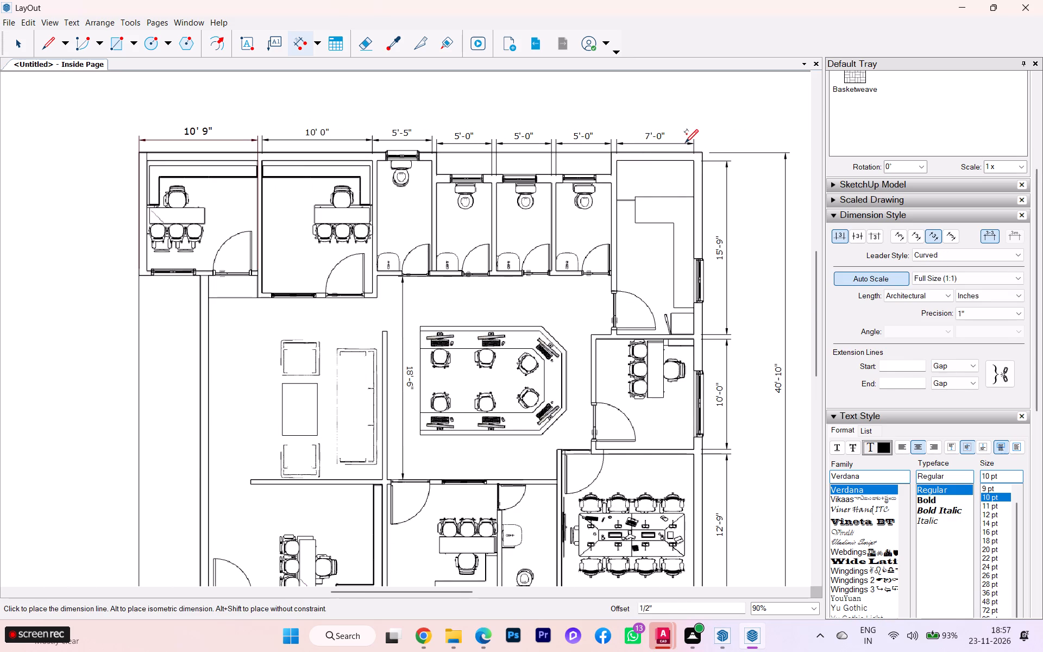
Dimension the inner depth of the top-left office, placing the line just outside the left exterior wall.
scroll(699, 122, "down", 4)
scroll(401, 195, "up", 3)
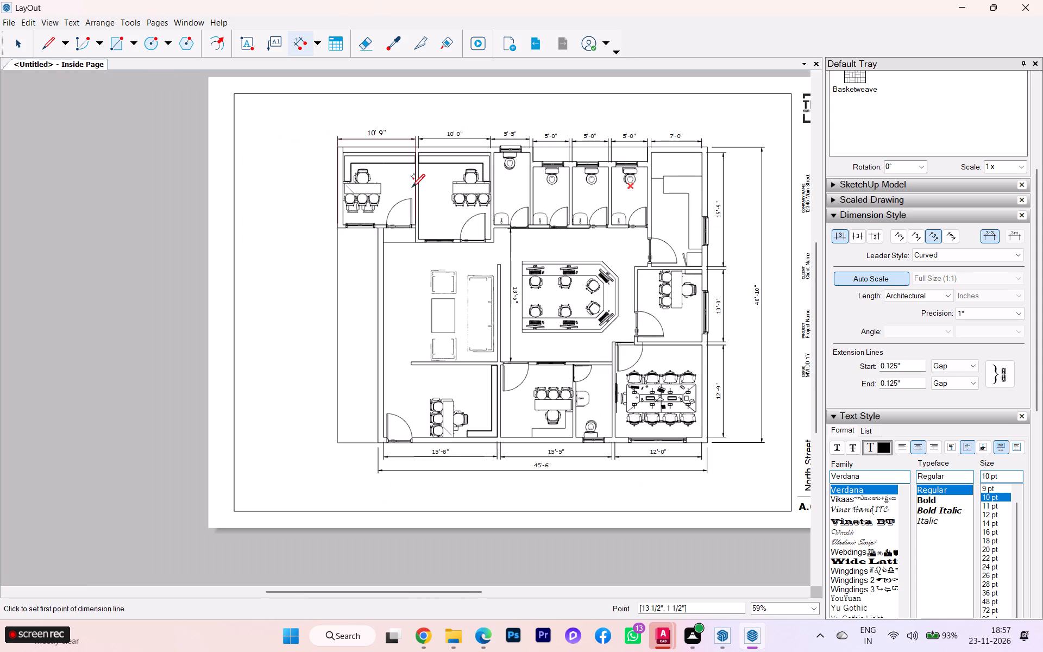
scroll(431, 171, "up", 3)
scroll(385, 163, "up", 7)
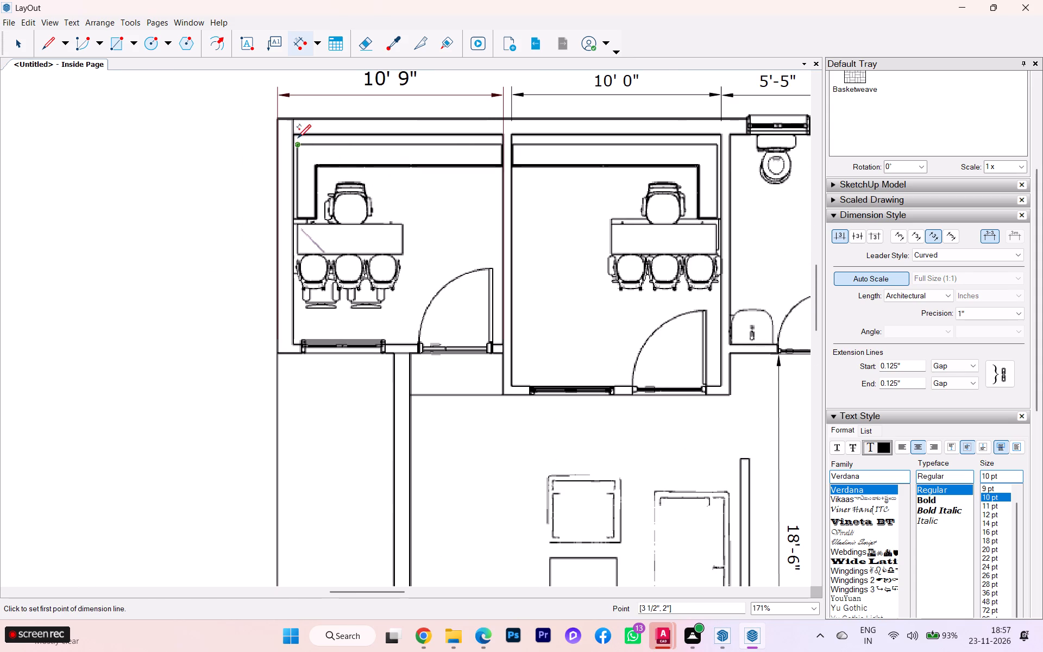
left_click(501, 134)
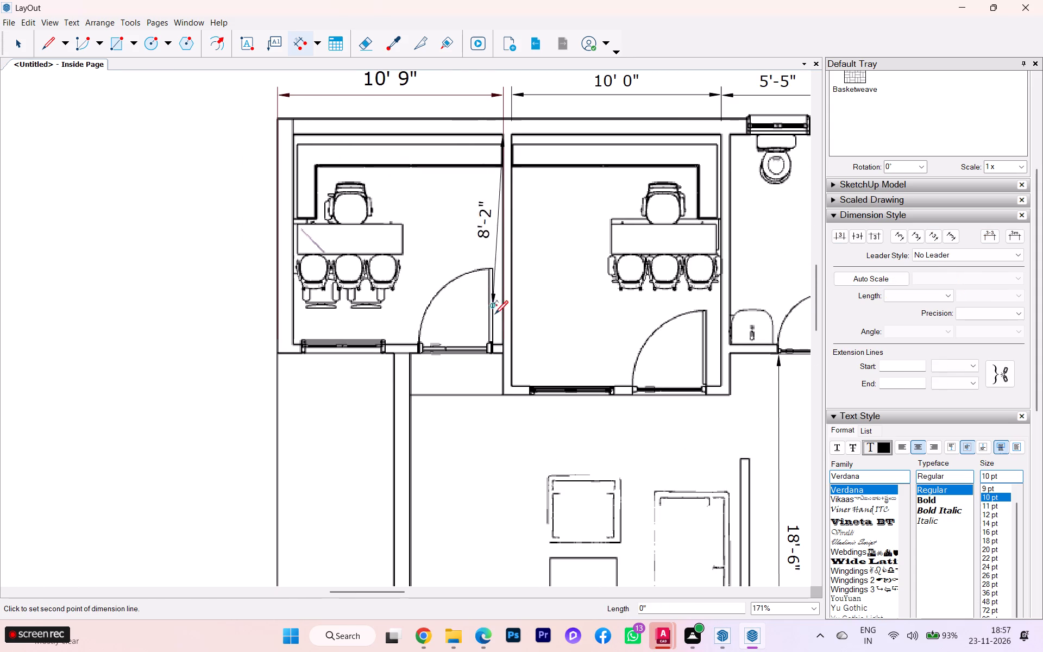
left_click(502, 345)
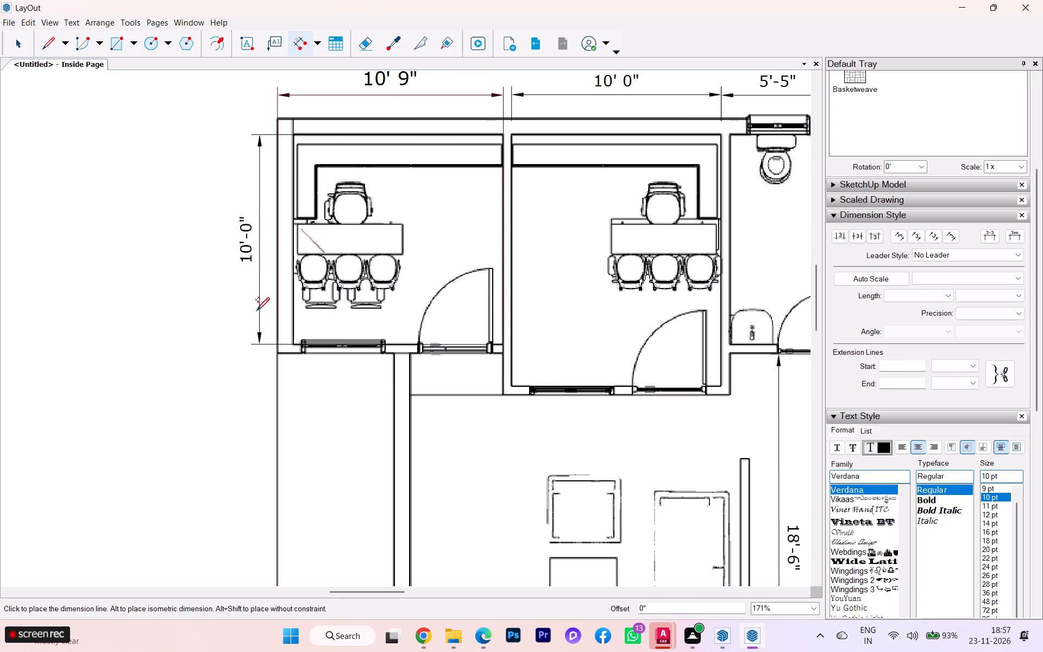
left_click(255, 311)
Dimension the left exterior wall from the bottom corner up to the top-left office, in line with that office's depth dimension.
scroll(486, 205, "down", 5)
scroll(463, 216, "up", 1)
scroll(463, 214, "down", 4)
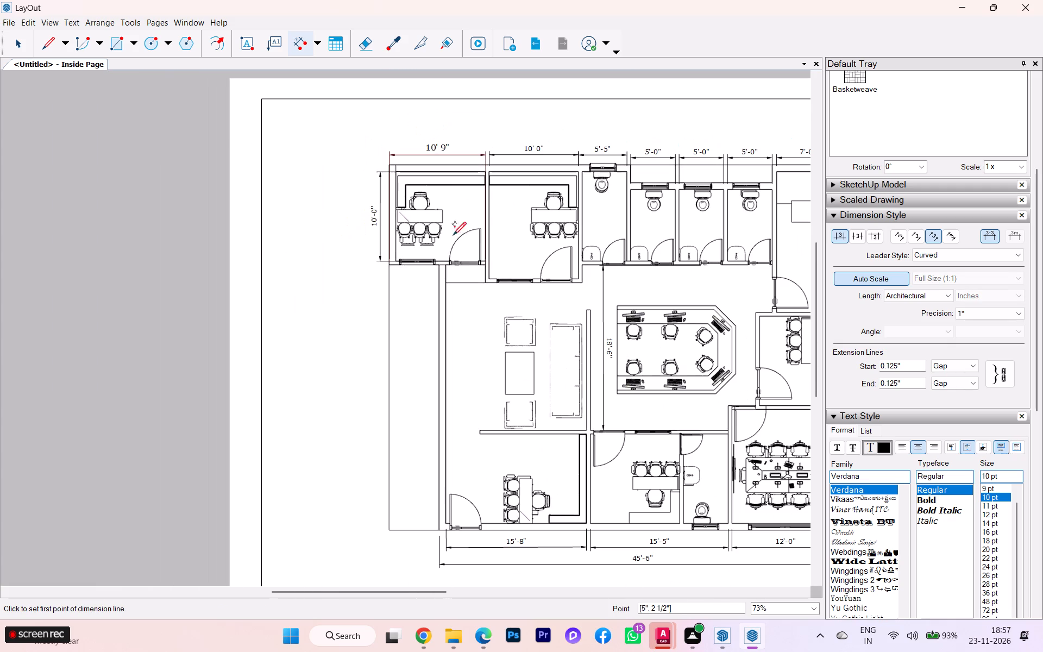
left_click(446, 267)
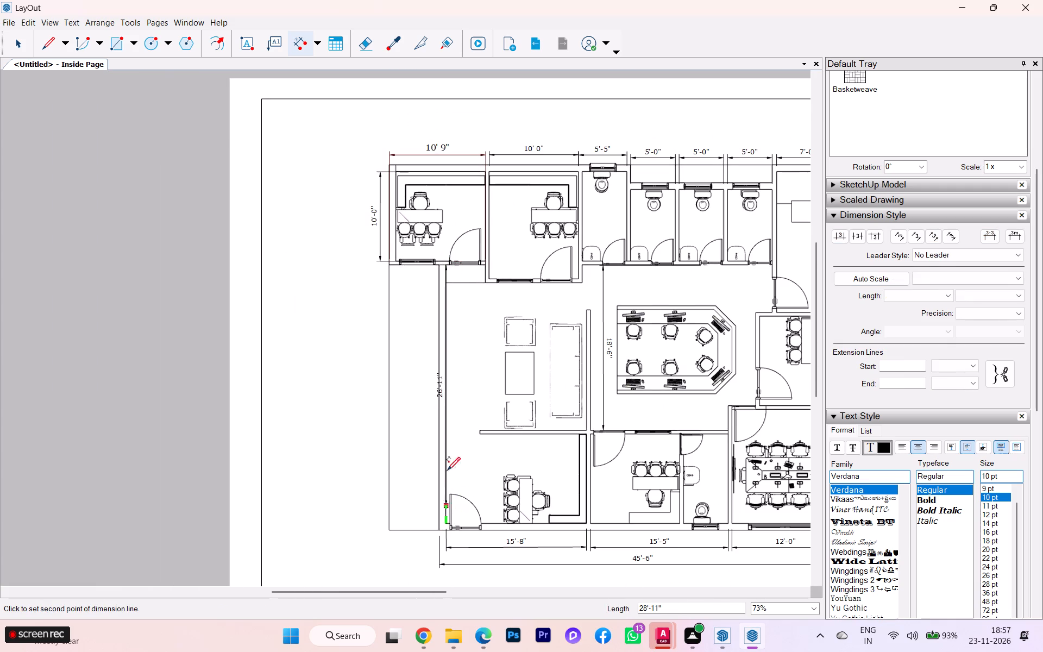
key("Escape")
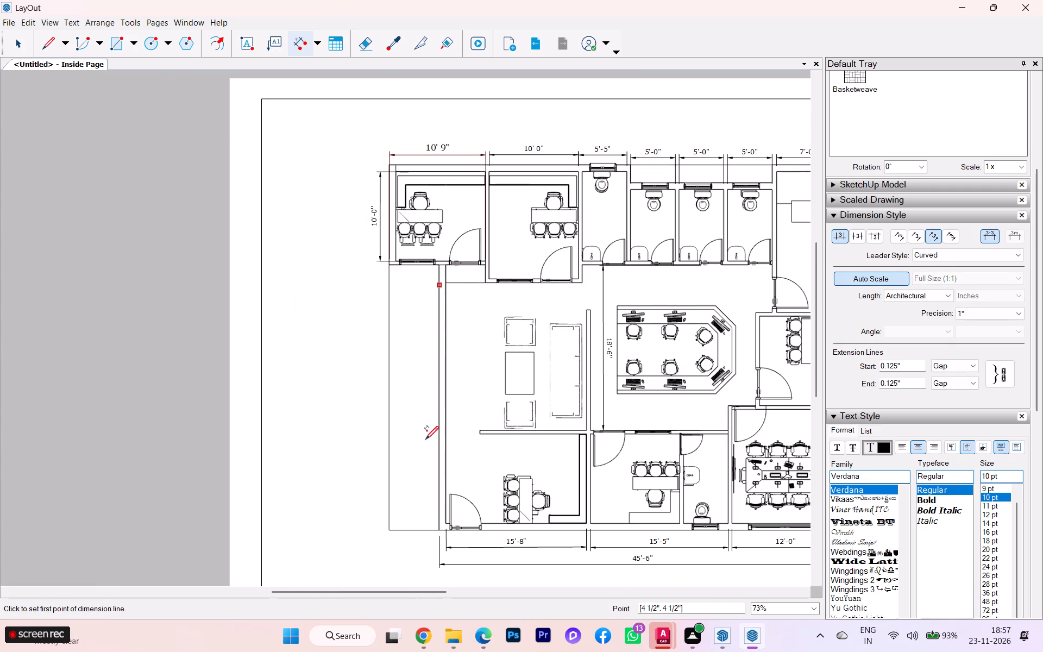
left_click(442, 530)
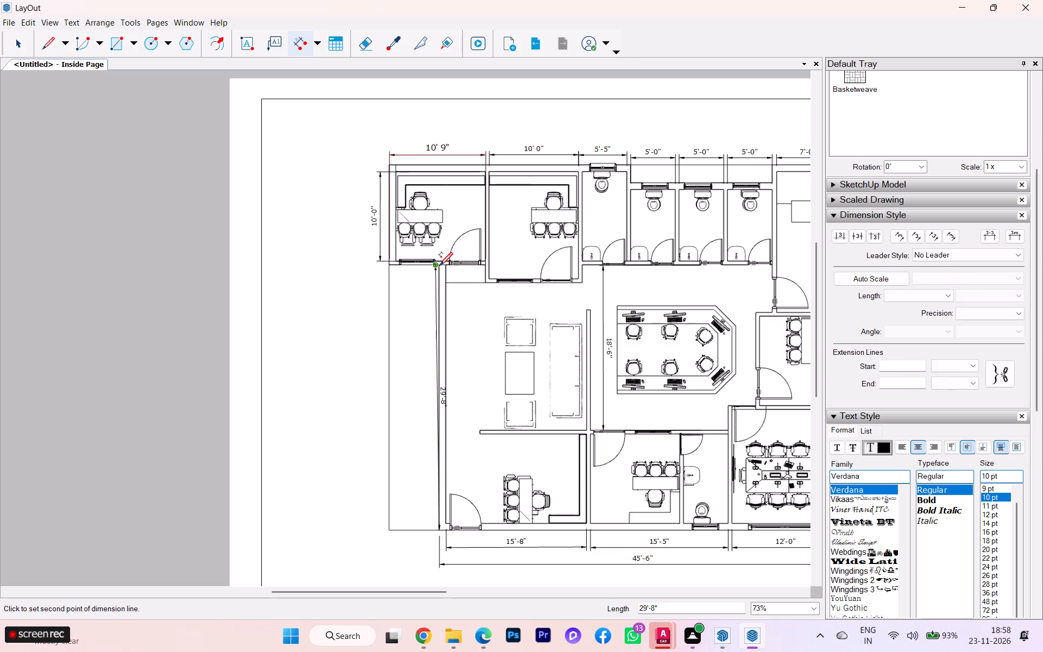
left_click(441, 267)
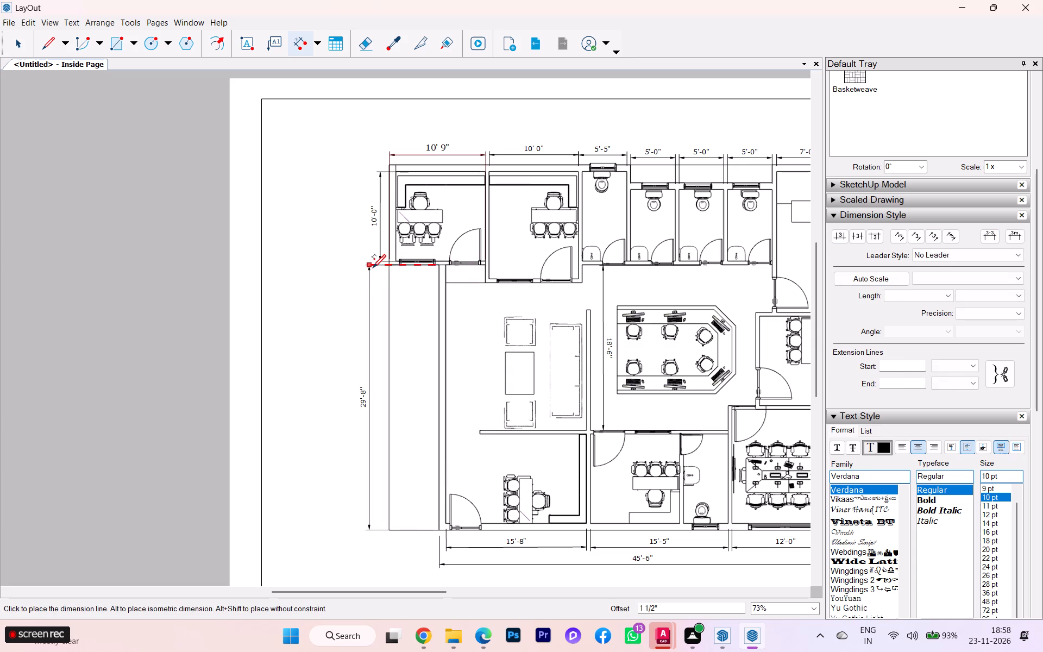
left_click(378, 266)
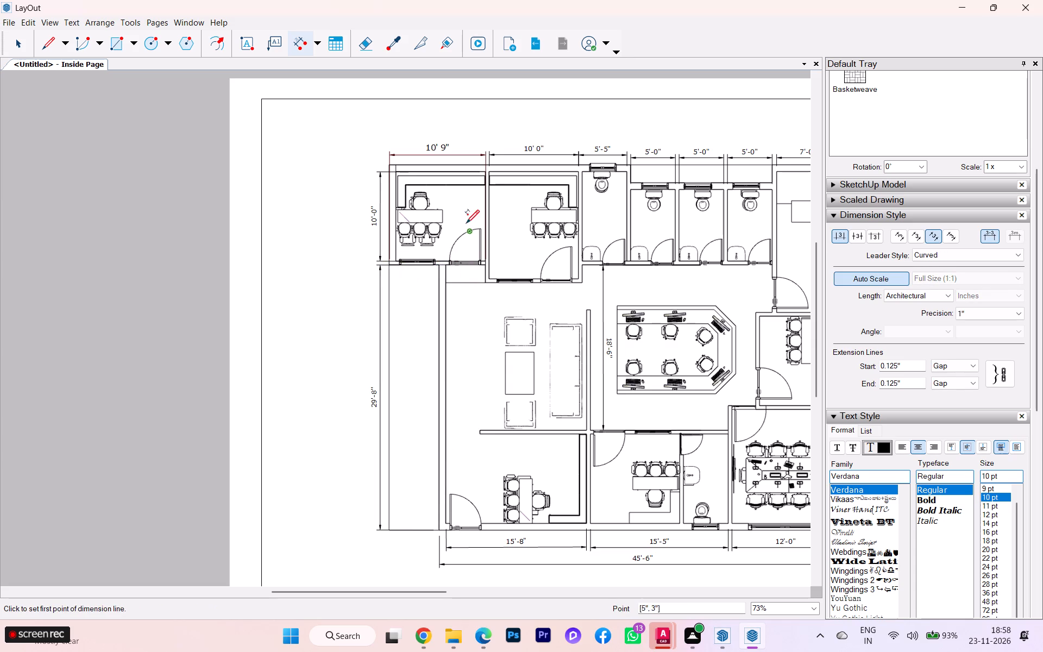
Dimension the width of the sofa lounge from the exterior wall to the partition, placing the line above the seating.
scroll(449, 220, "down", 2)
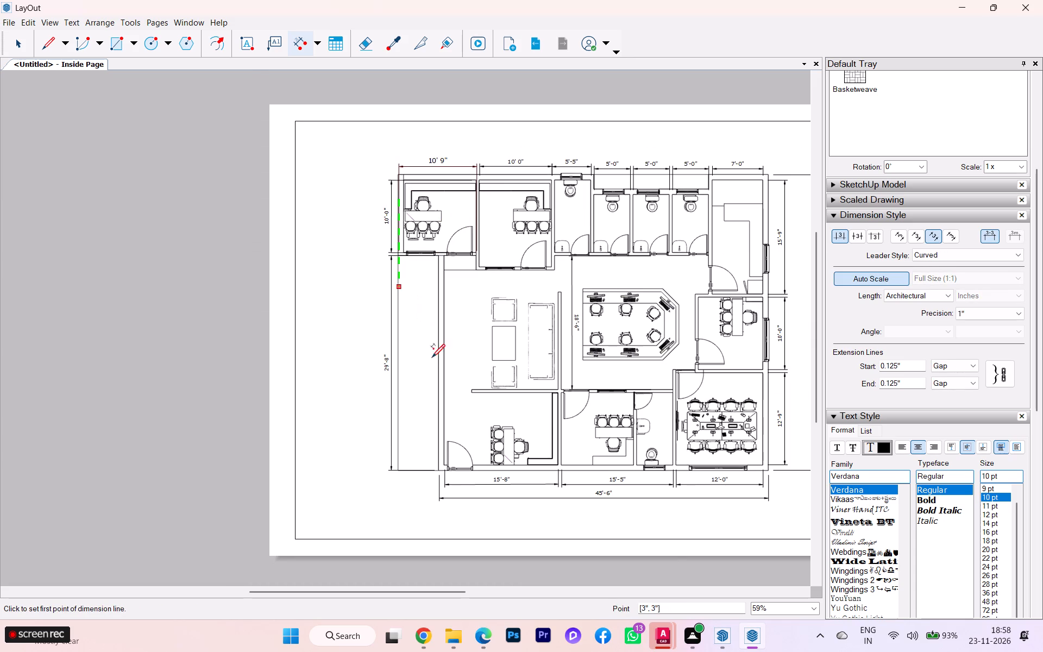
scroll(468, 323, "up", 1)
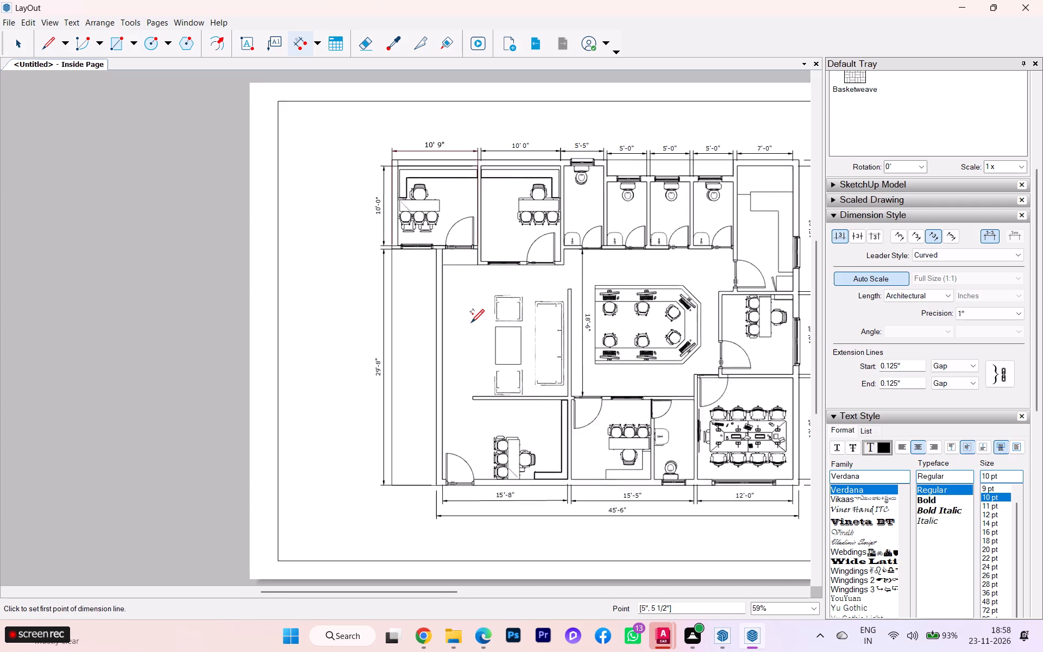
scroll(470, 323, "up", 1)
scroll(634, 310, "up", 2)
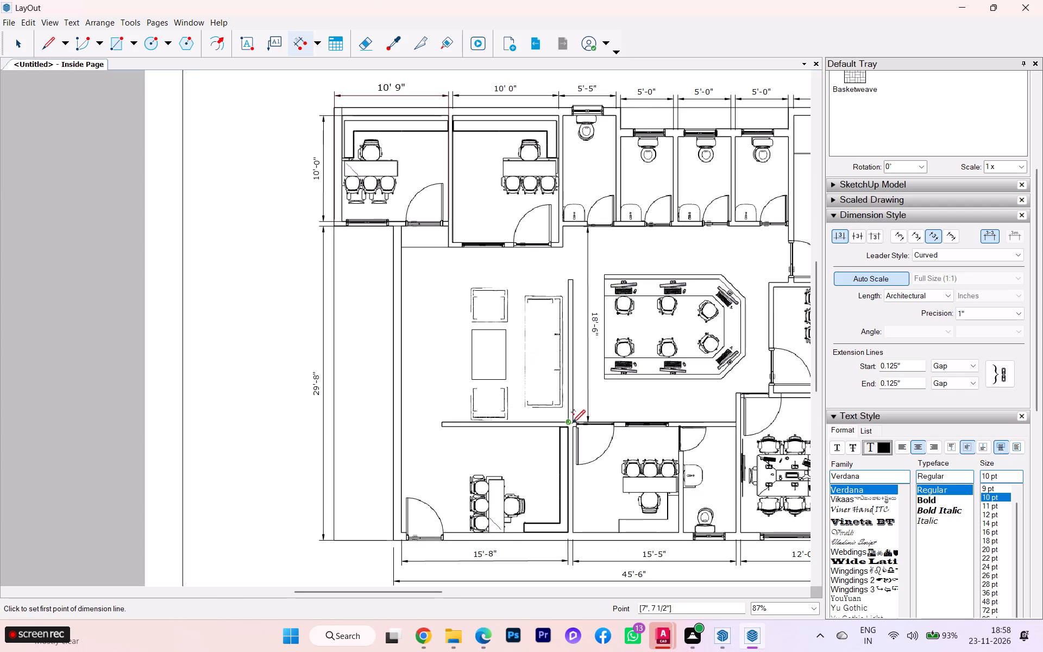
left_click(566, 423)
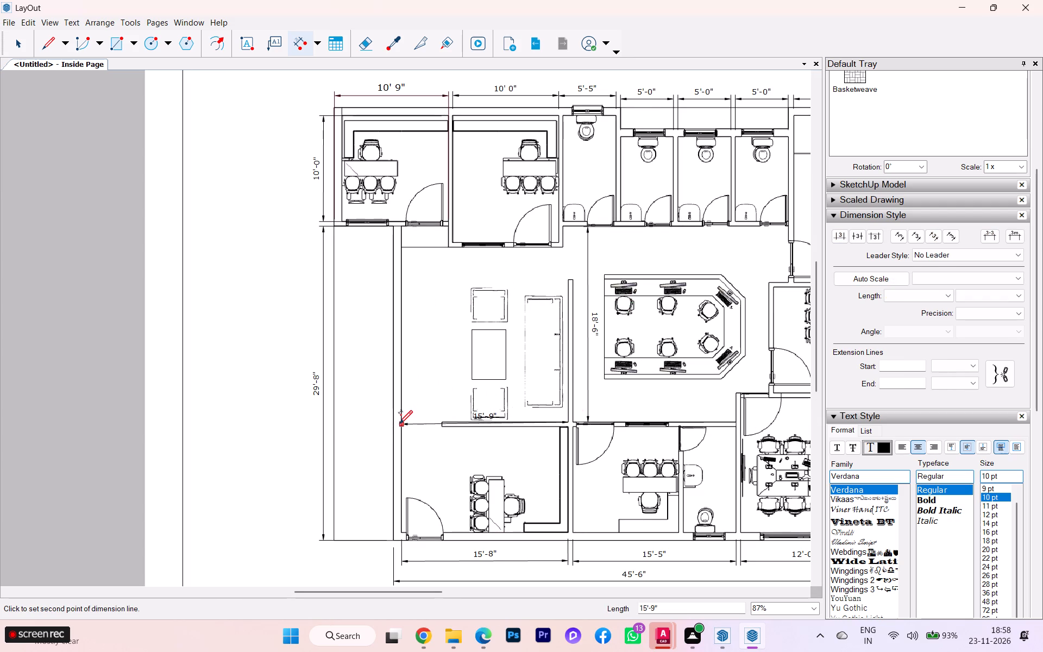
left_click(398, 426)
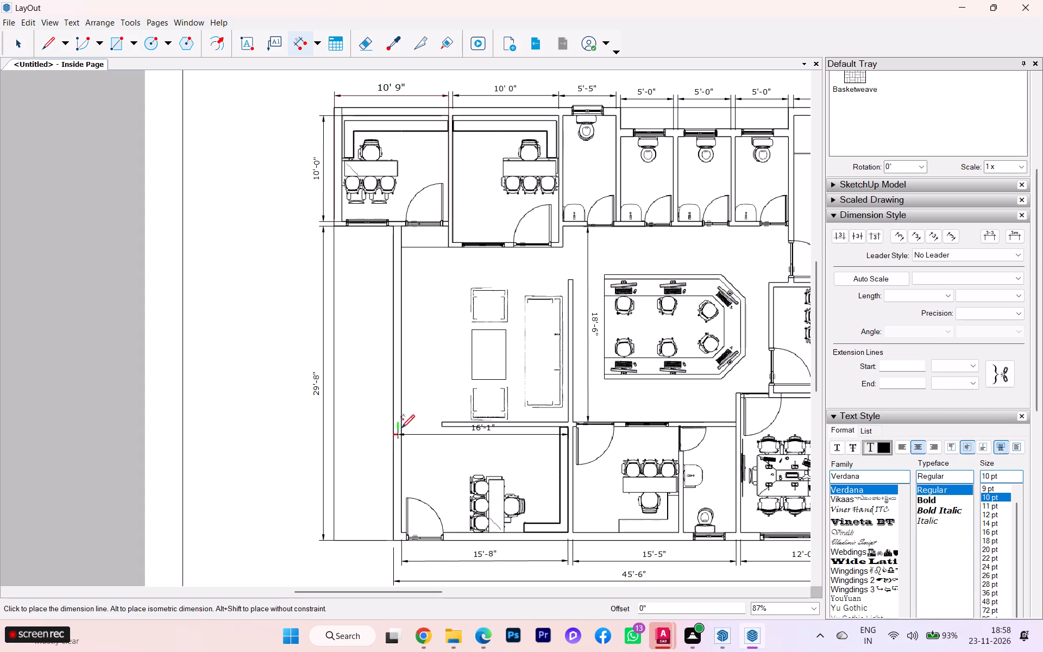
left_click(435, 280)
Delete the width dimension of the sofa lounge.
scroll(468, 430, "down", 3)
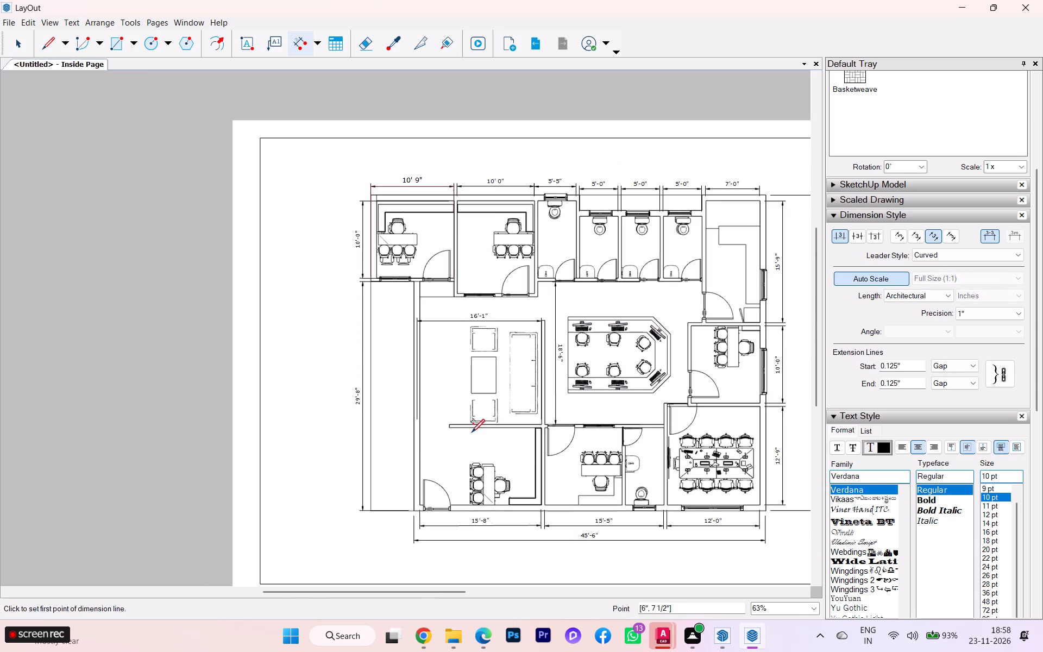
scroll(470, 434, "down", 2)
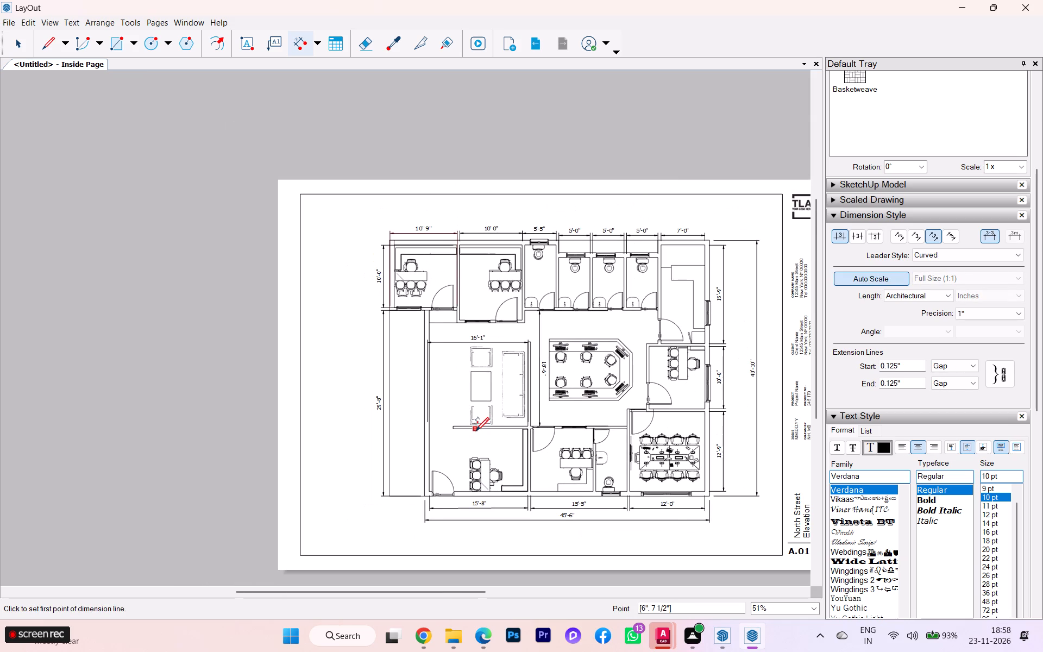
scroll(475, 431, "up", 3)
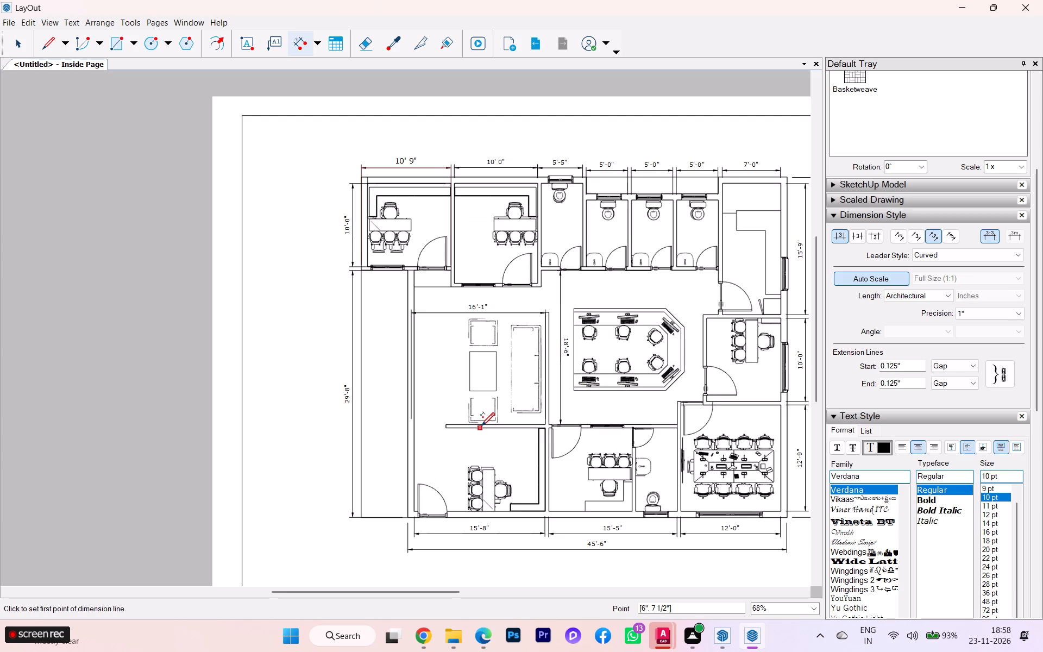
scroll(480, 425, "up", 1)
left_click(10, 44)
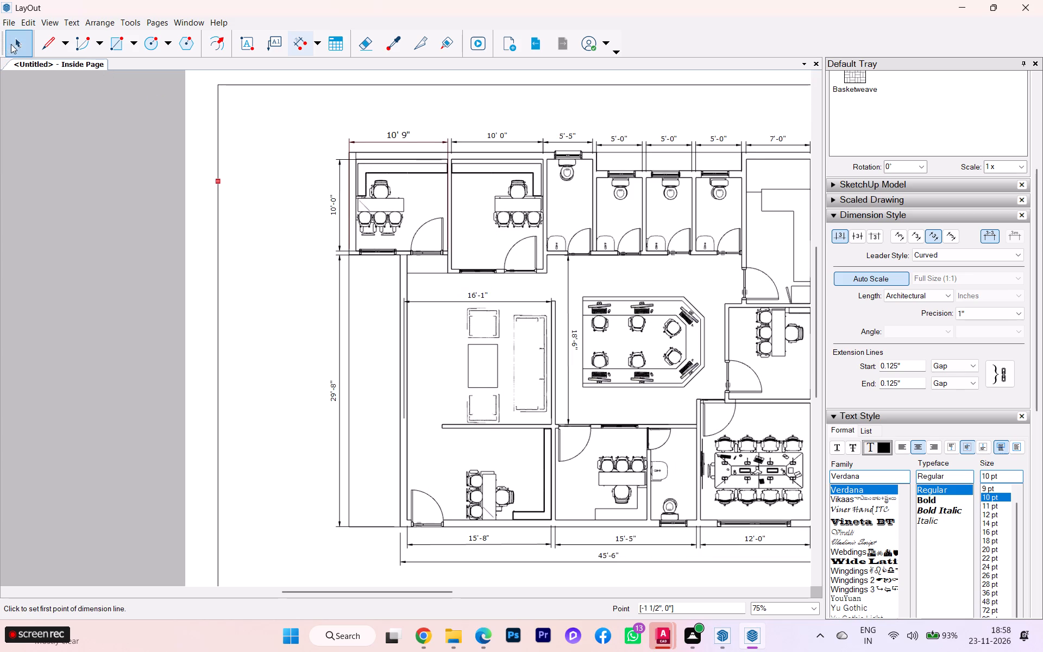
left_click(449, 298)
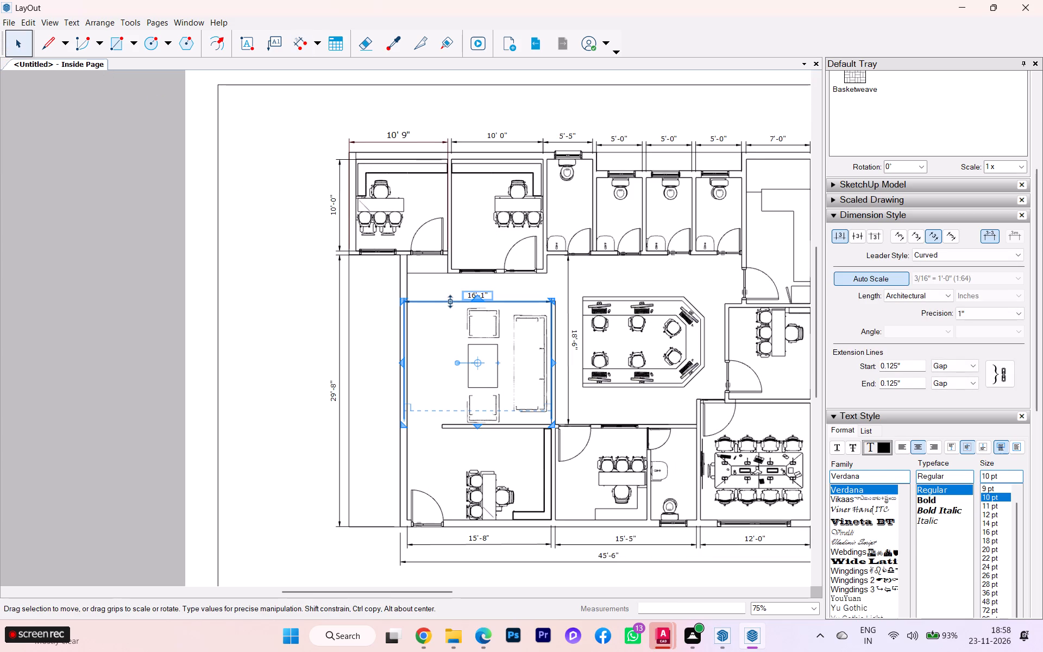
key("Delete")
Dimension the inner depth of the toilet along the bottom wall, placing the line inside it near the meeting room wall.
scroll(461, 306, "down", 2)
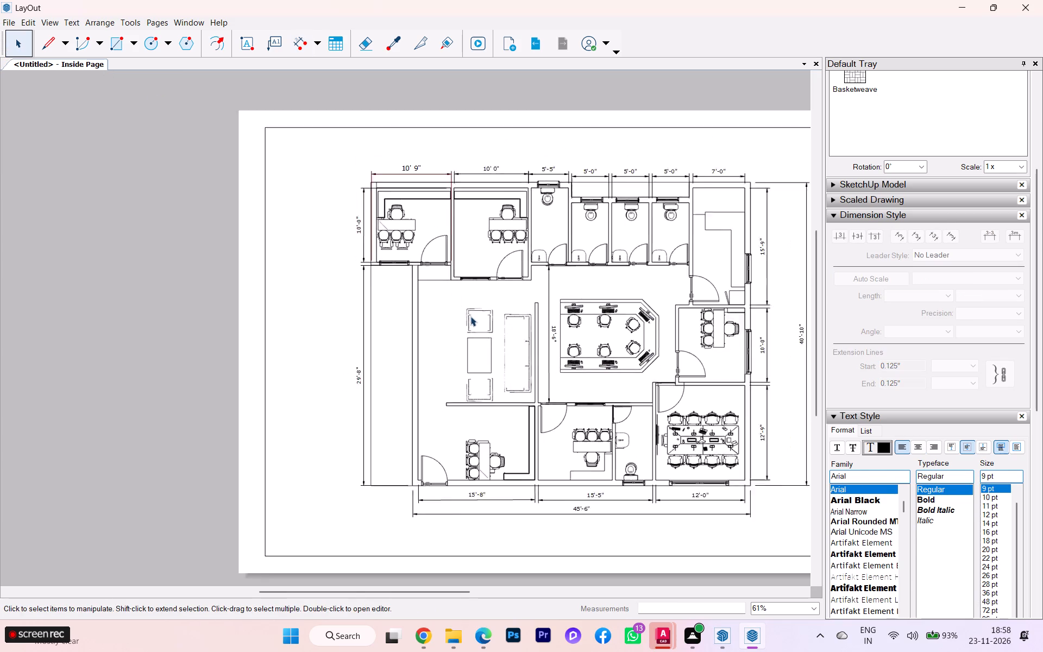
scroll(470, 316, "down", 1)
scroll(393, 322, "down", 1)
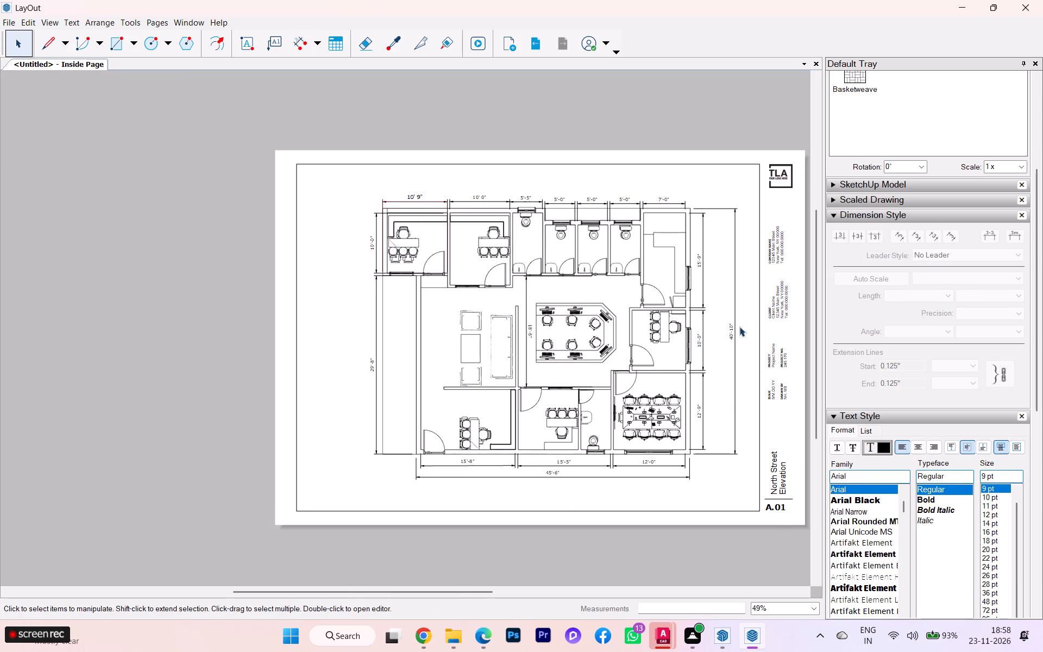
scroll(692, 297, "up", 2)
scroll(582, 248, "up", 2)
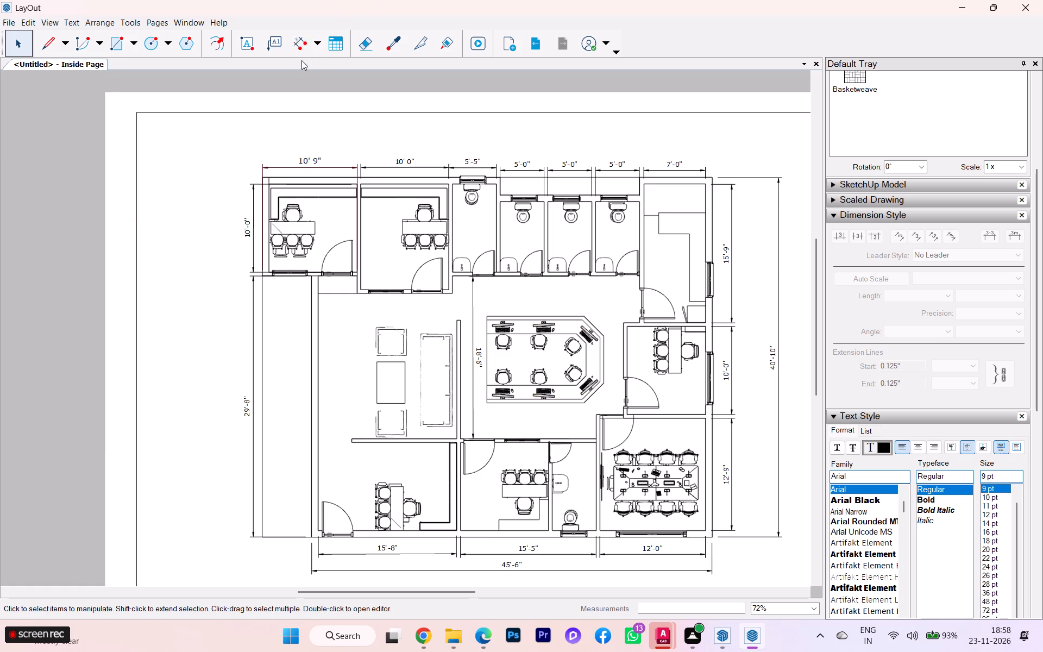
left_click(306, 45)
scroll(607, 450, "up", 1)
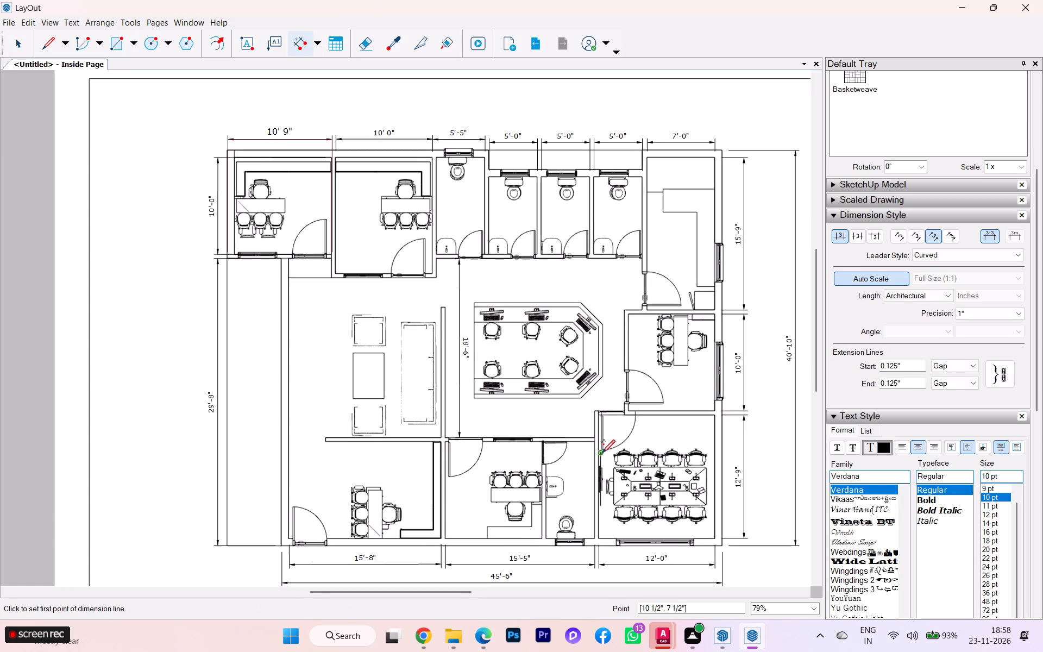
scroll(600, 454, "up", 1)
scroll(559, 365, "down", 4)
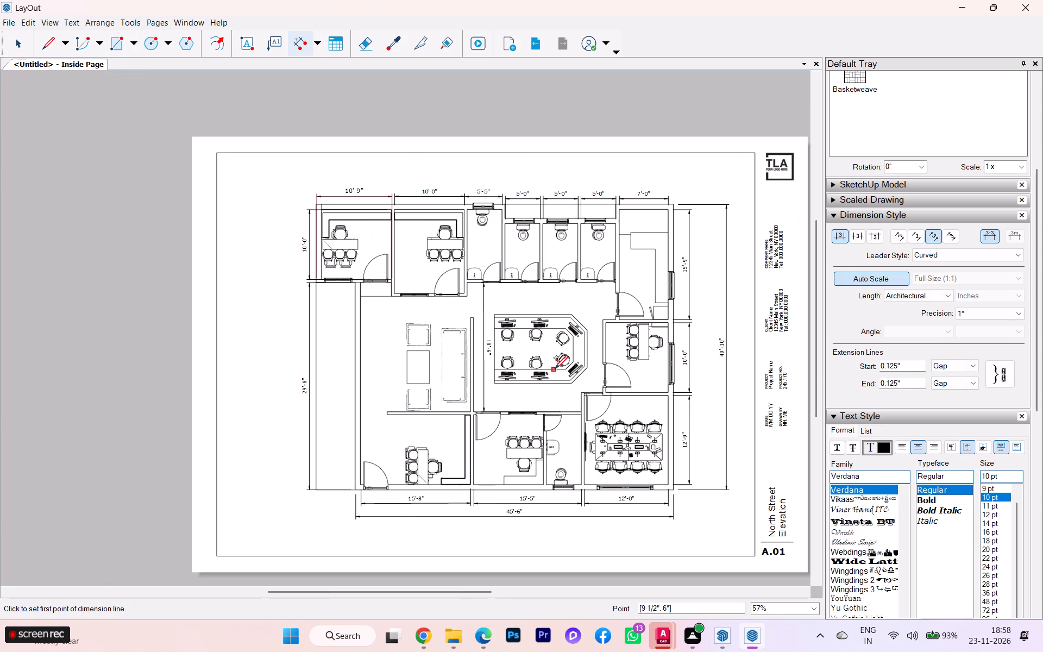
scroll(548, 414, "up", 3)
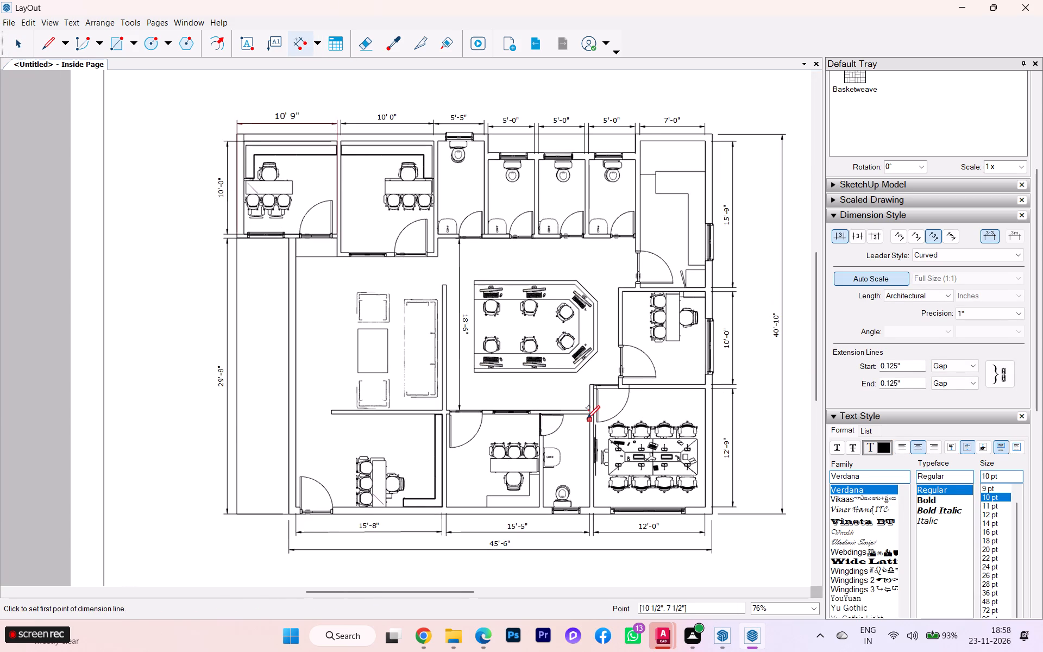
left_click(587, 417)
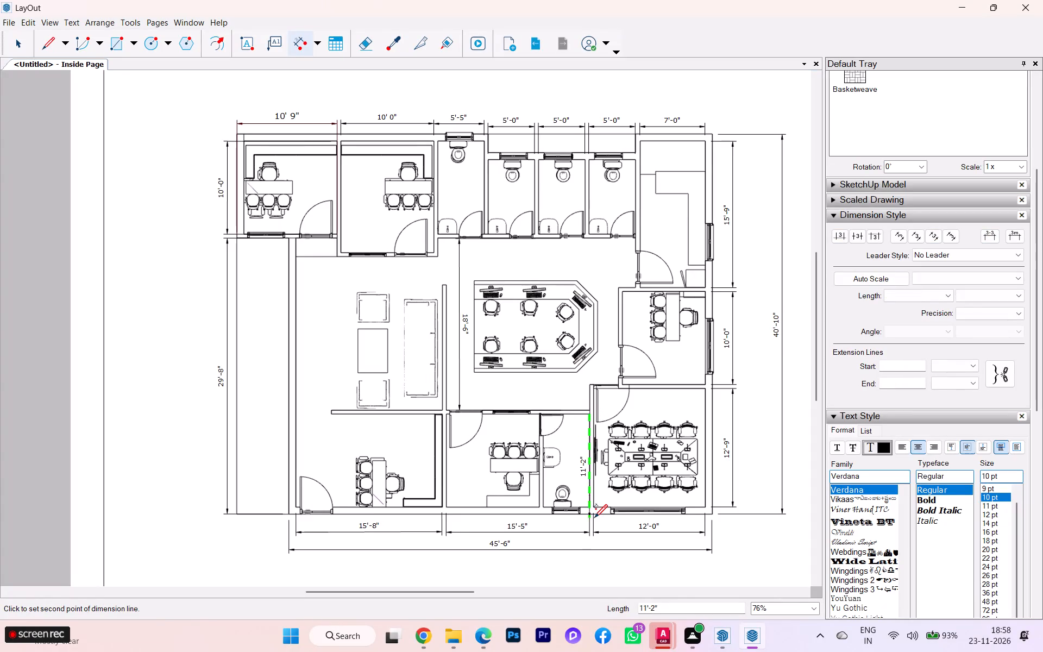
left_click(589, 506)
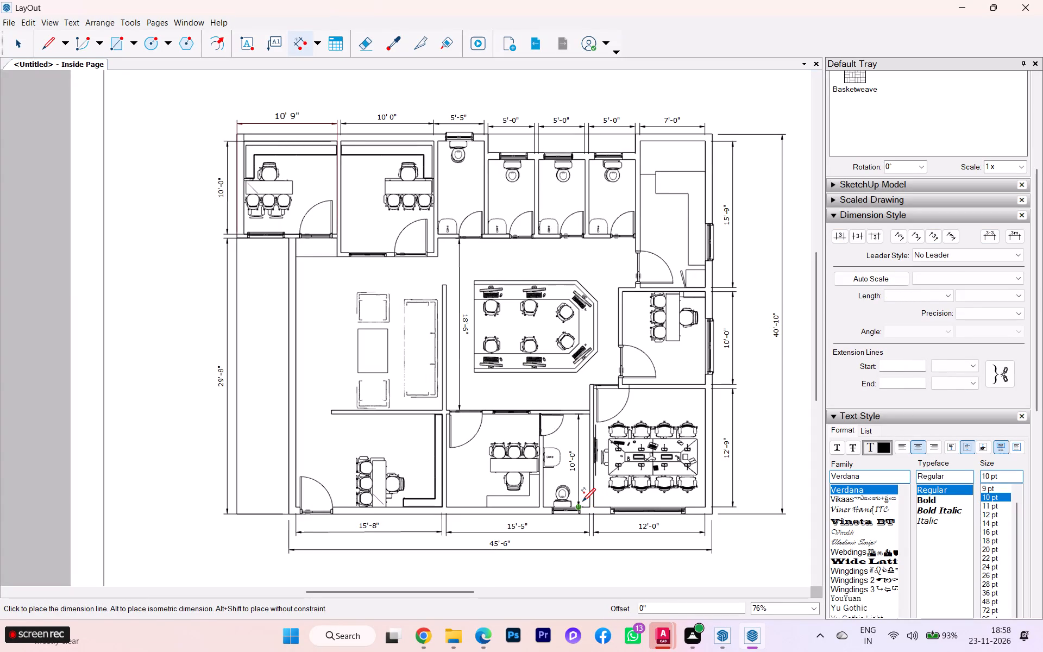
left_click(581, 501)
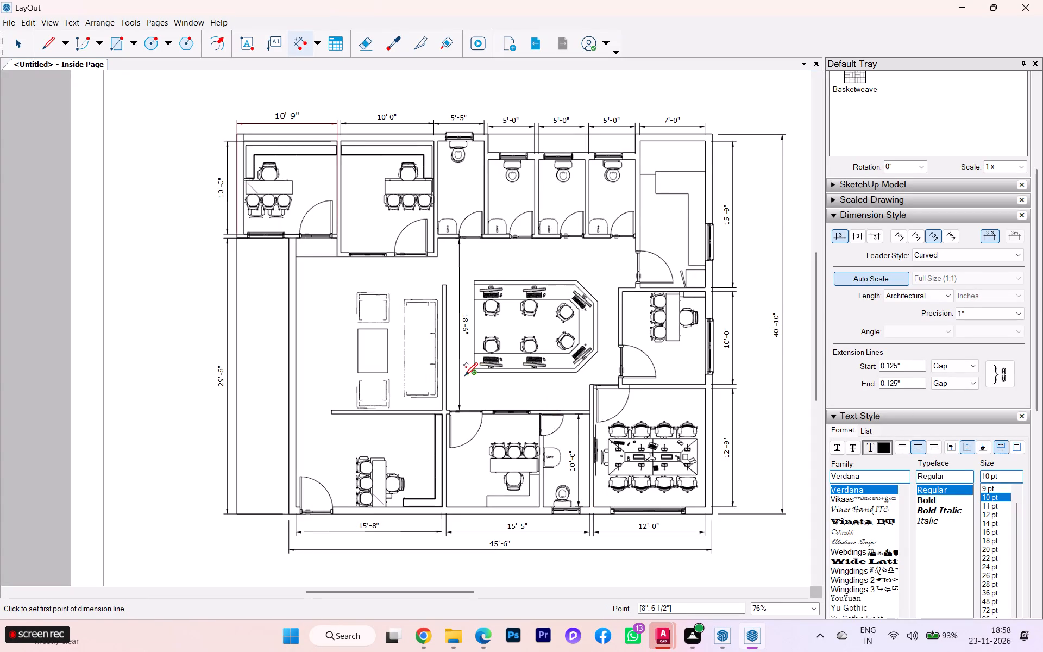
Dimension the central workstation area's width from the lounge partition to the right-hand office wall, placing the line along the workstations' lower edge.
scroll(450, 410, "up", 2)
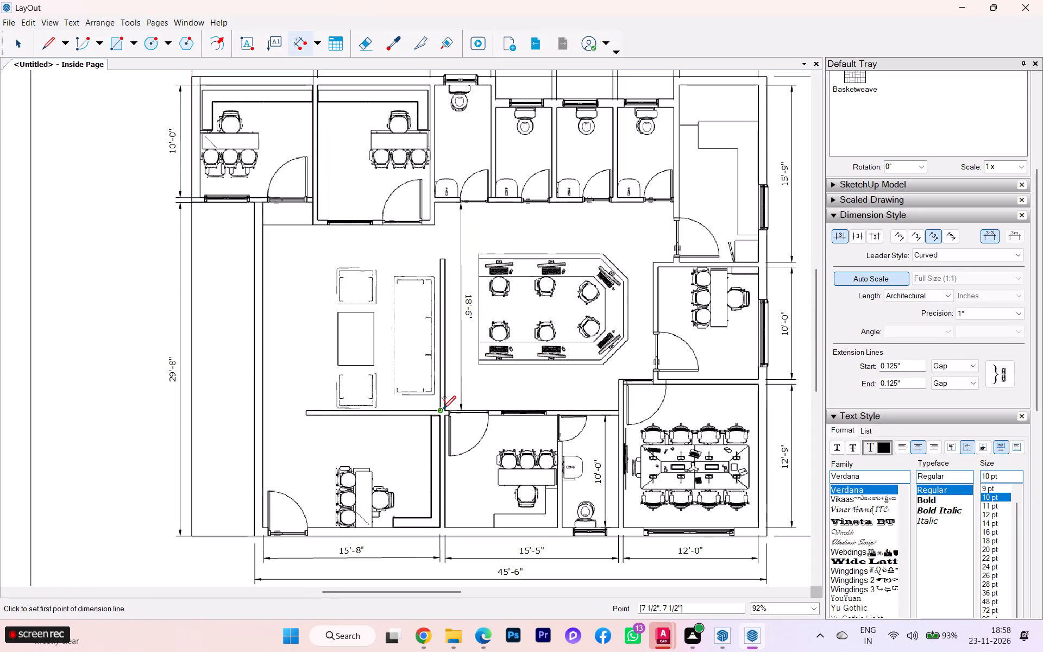
left_click(445, 411)
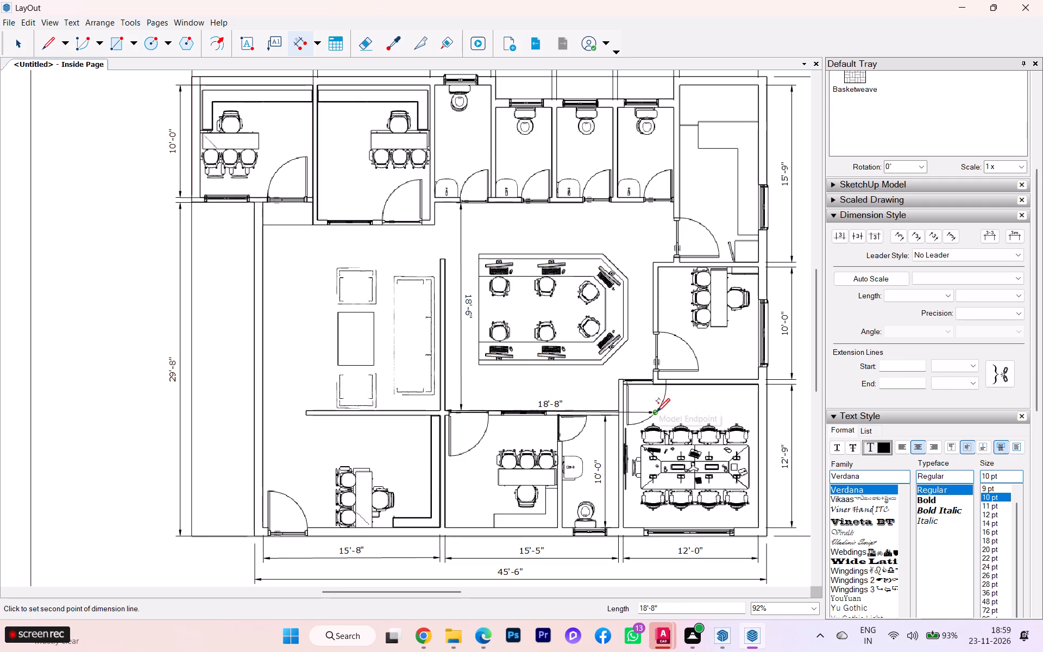
left_click(656, 412)
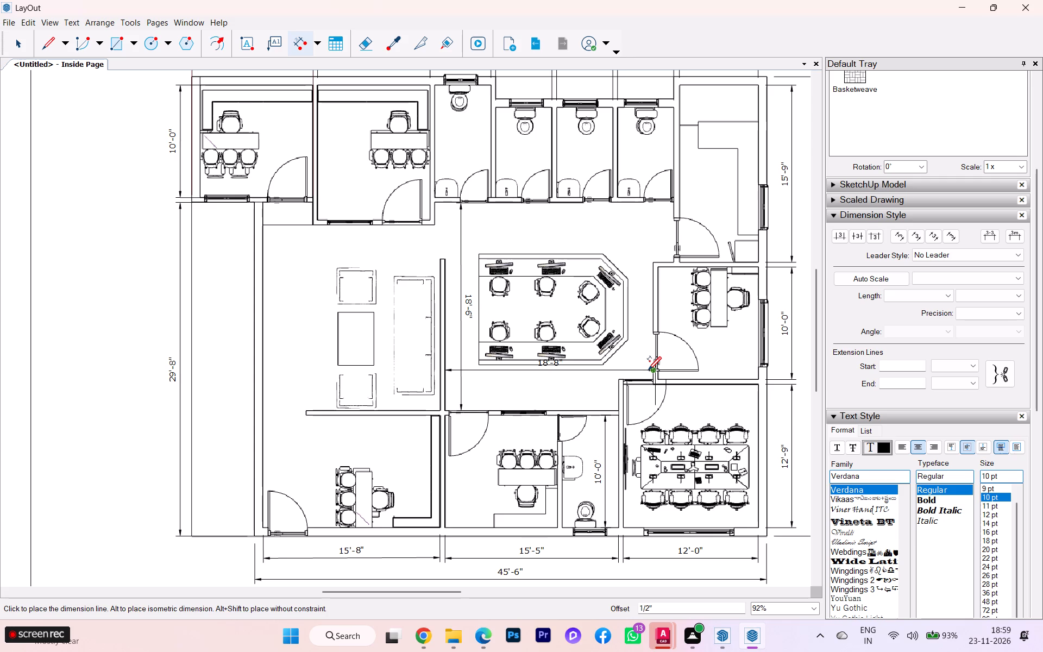
left_click(647, 370)
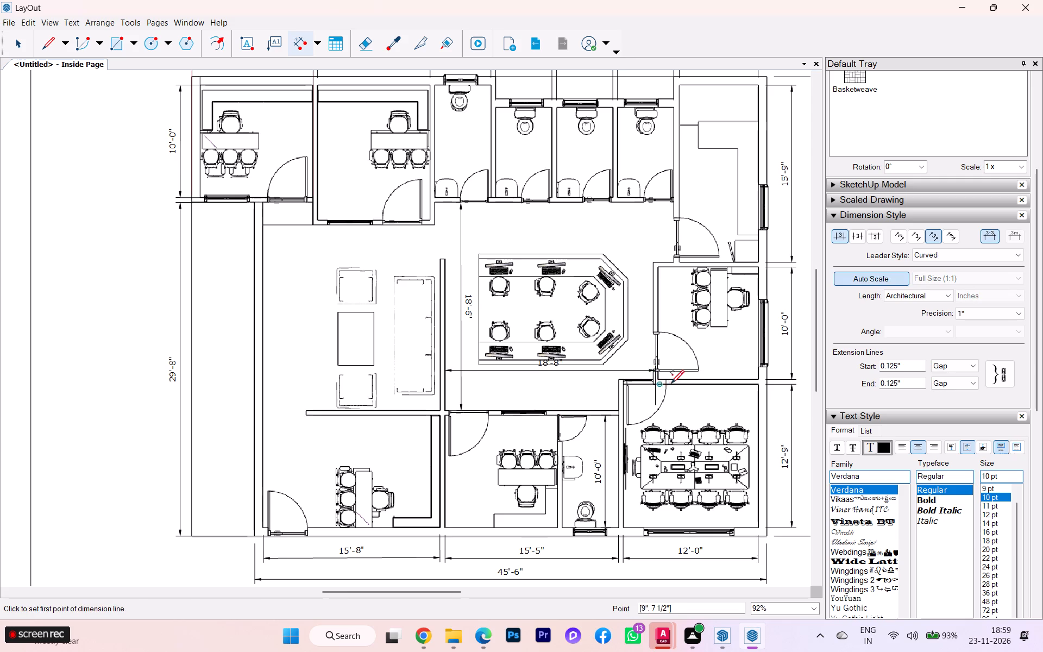
Examine the workstation area's width dimension up close and look over the plan for rooms still lacking dimensions.
scroll(670, 384, "up", 7)
scroll(675, 379, "down", 2)
scroll(675, 379, "up", 4)
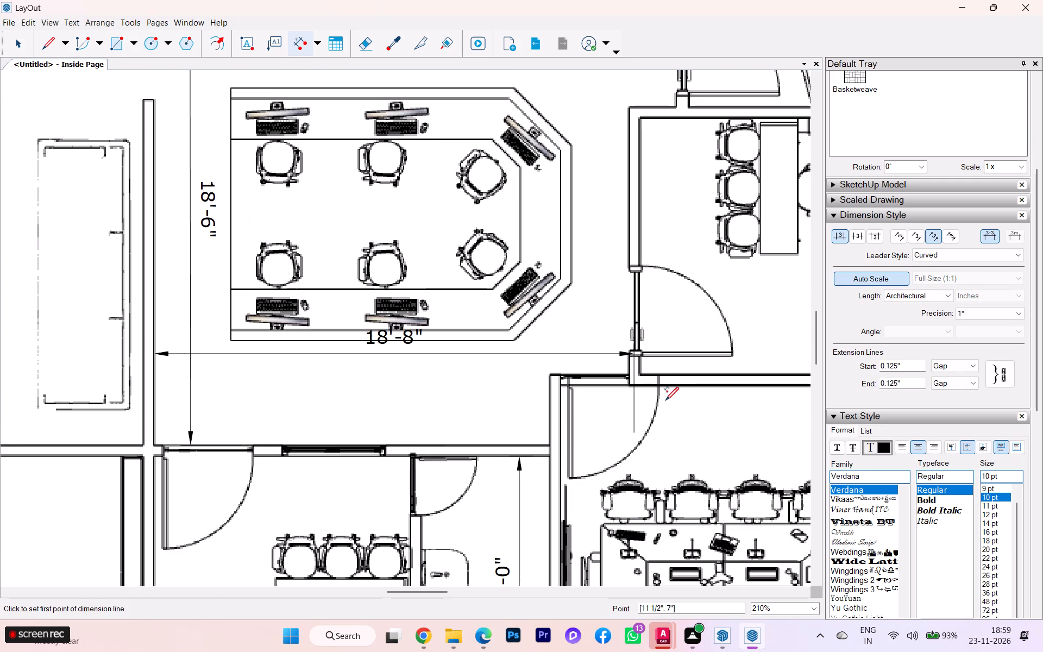
scroll(681, 402, "down", 4)
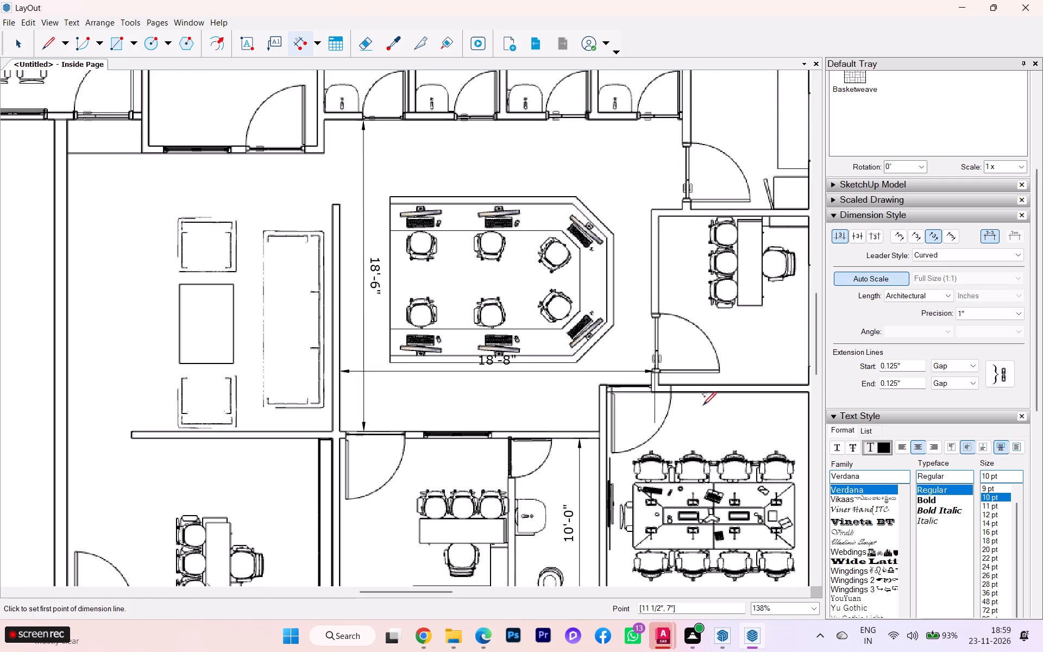
scroll(703, 404, "down", 5)
scroll(703, 404, "up", 1)
scroll(688, 413, "down", 1)
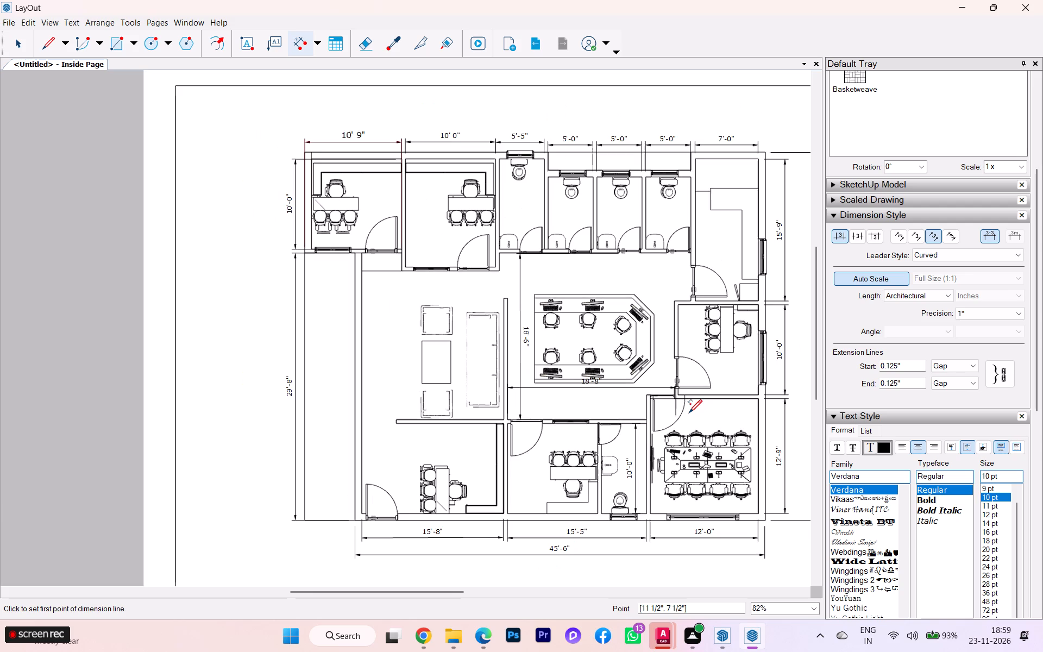
scroll(530, 408, "down", 2)
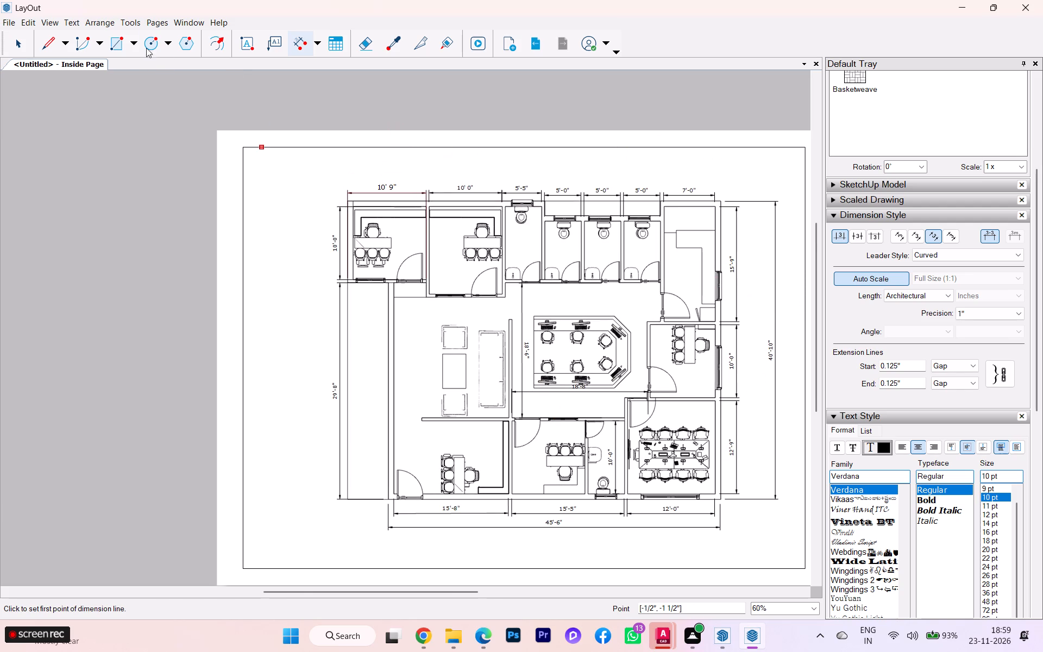
left_click(28, 47)
scroll(567, 212, "up", 2)
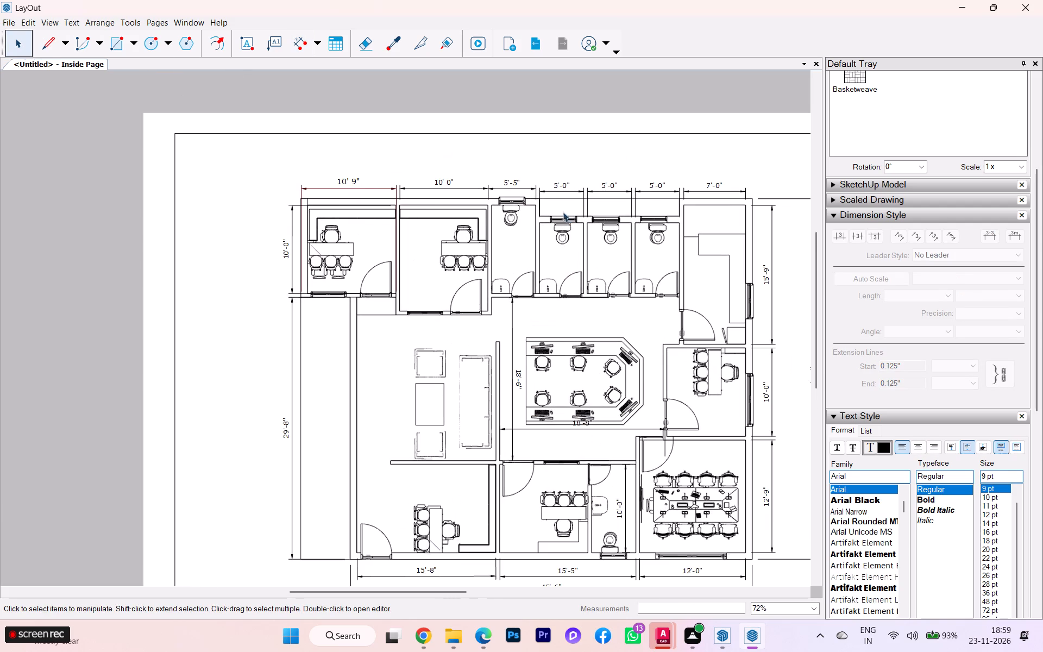
scroll(532, 219, "down", 2)
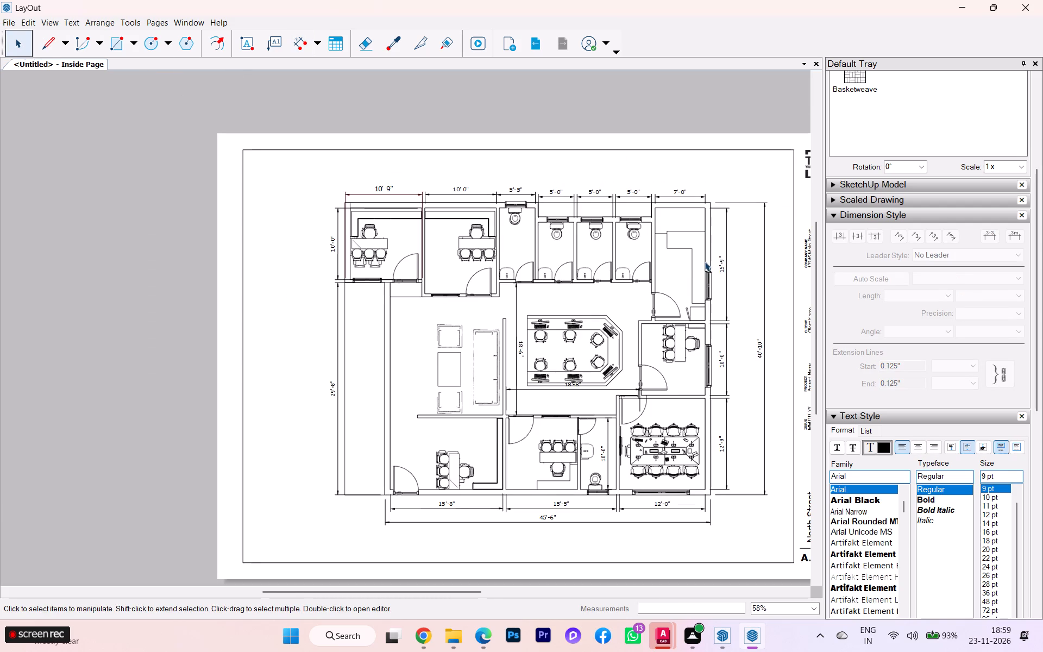
scroll(705, 261, "up", 2)
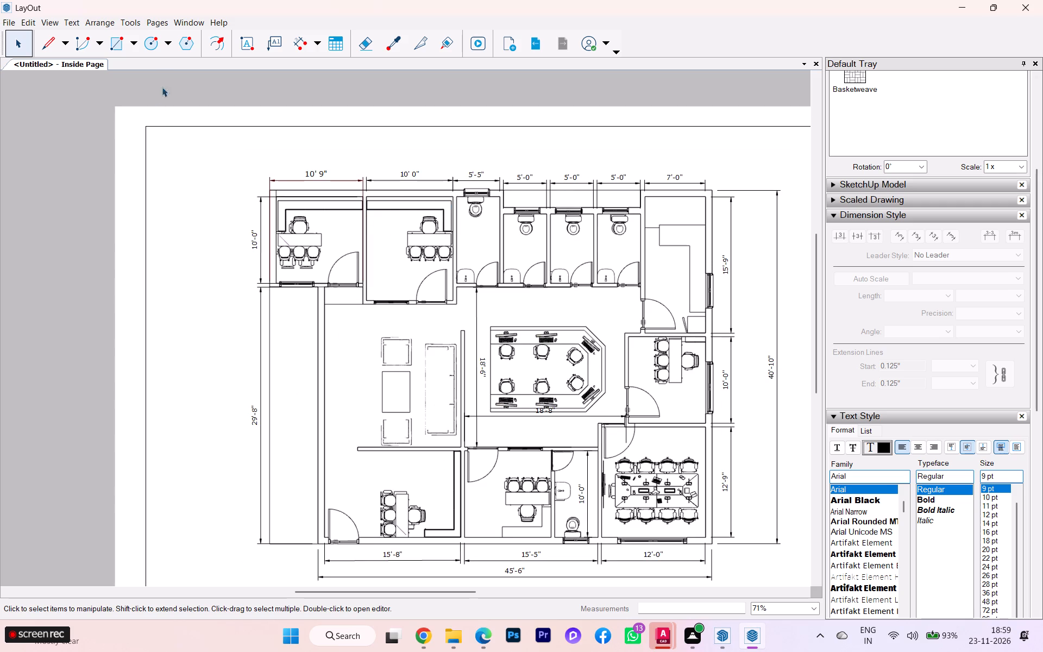
Dimension the inner depth of the second office along the top wall, placing the line just inside its left wall.
left_click(298, 41)
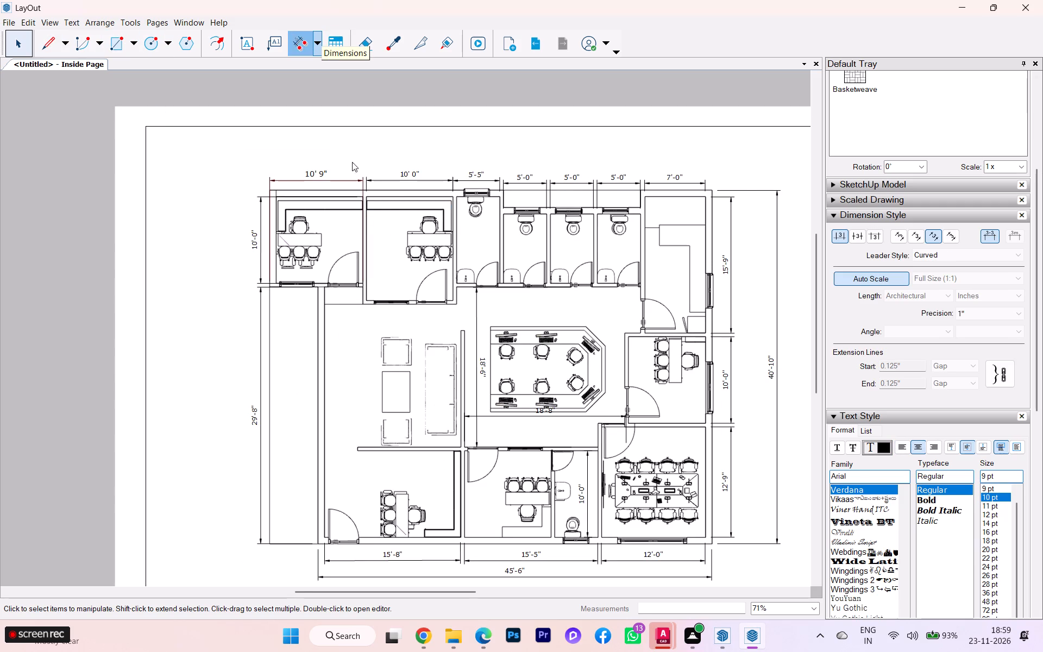
scroll(381, 208, "up", 2)
scroll(381, 211, "down", 1)
scroll(381, 212, "up", 1)
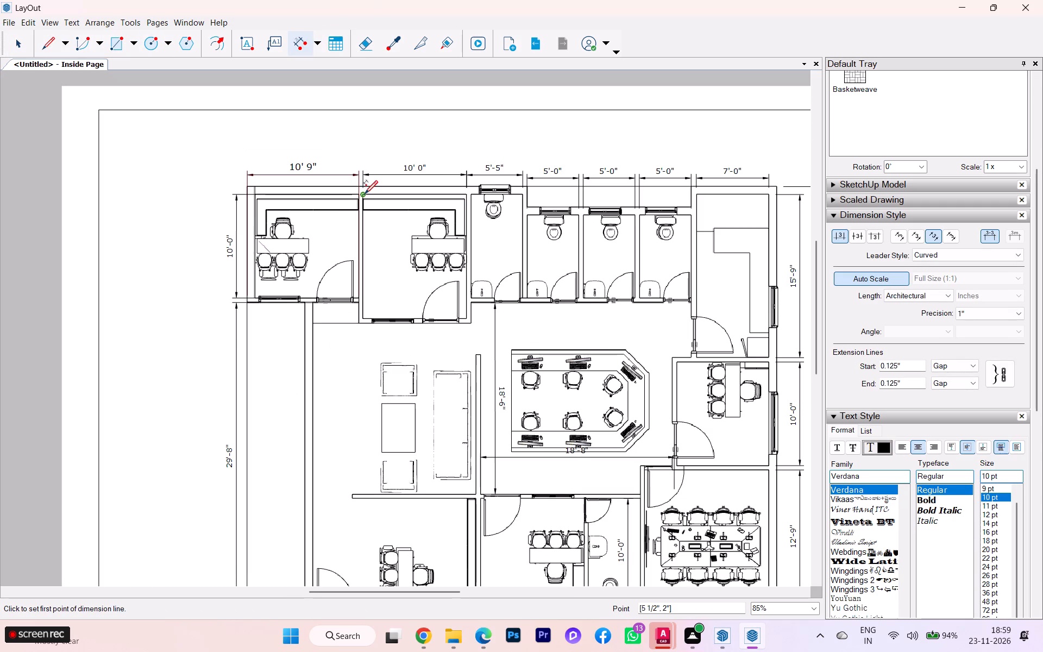
left_click(363, 194)
left_click(363, 320)
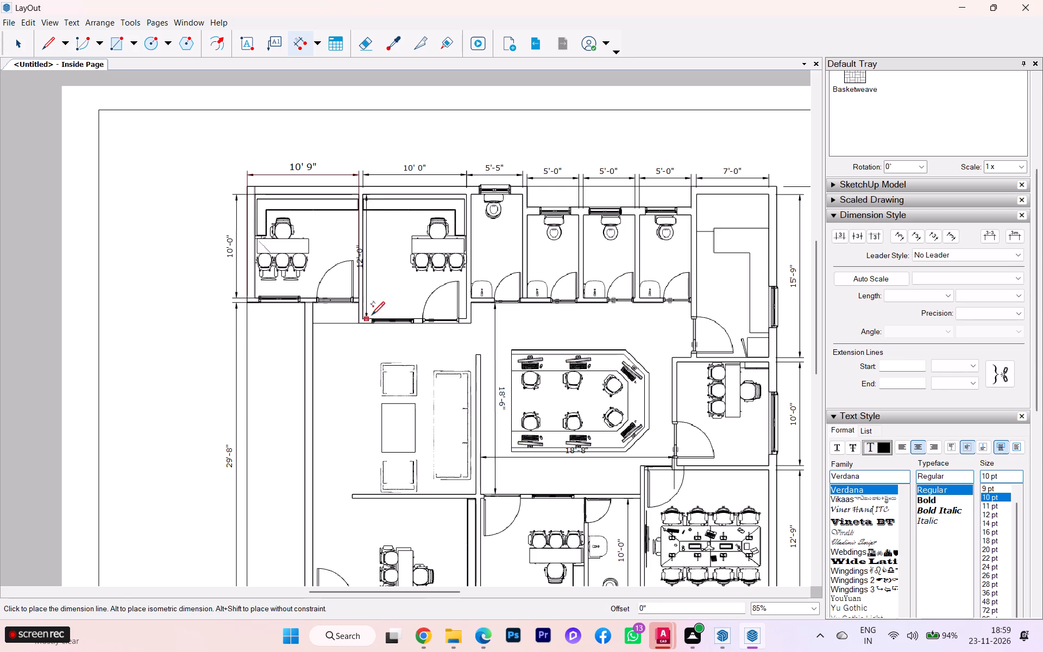
left_click(376, 314)
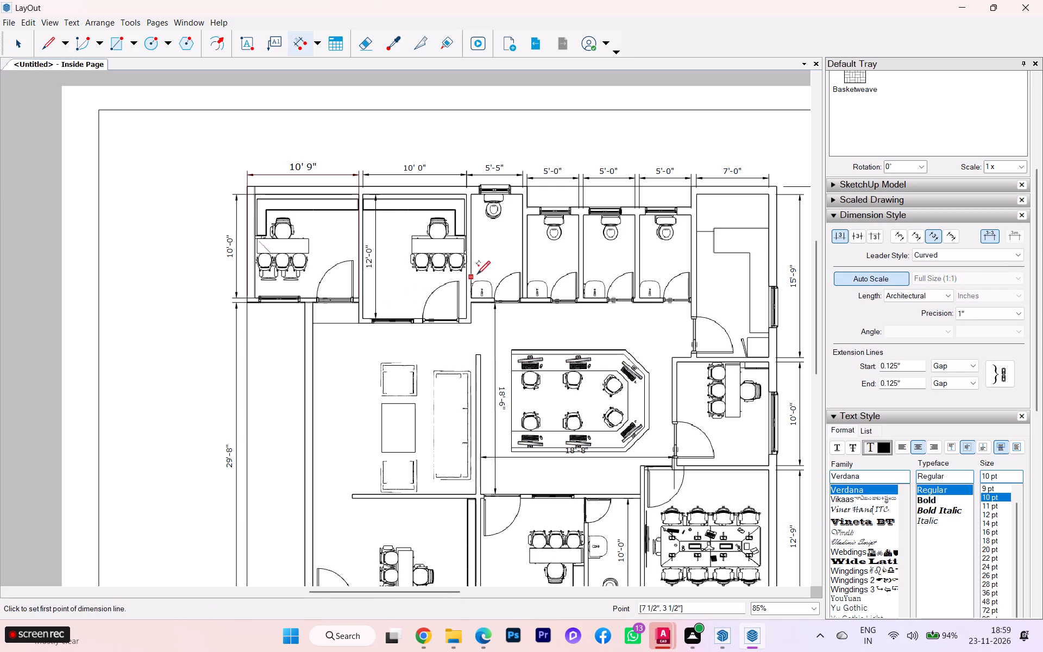
Dimension the inner depth of the toilet beside the second office, placing the line just inside its left wall.
left_click(470, 197)
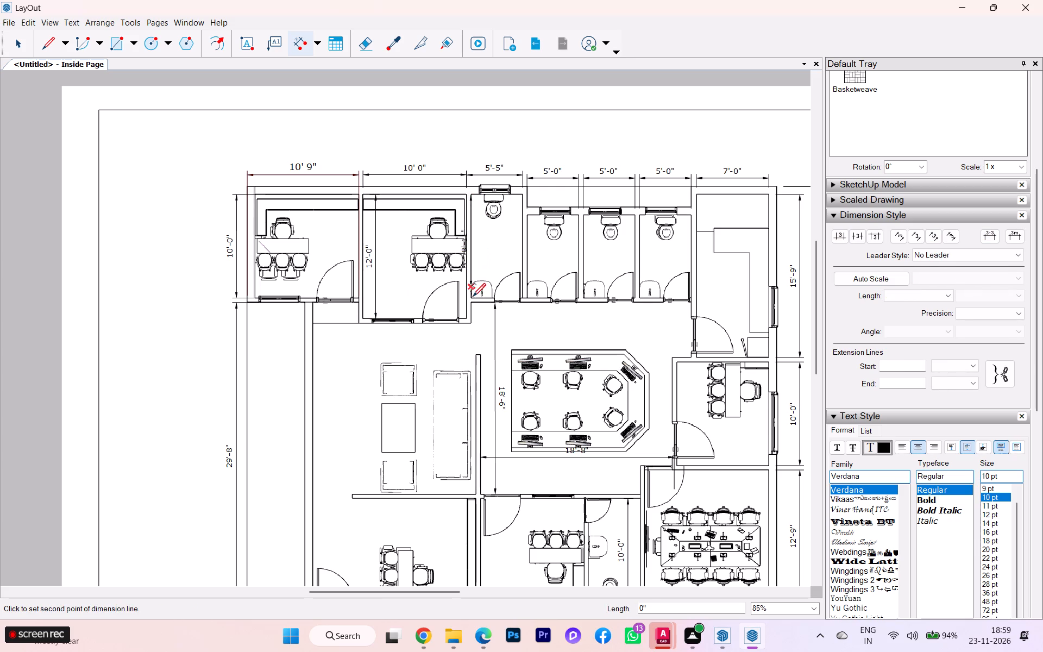
left_click(472, 298)
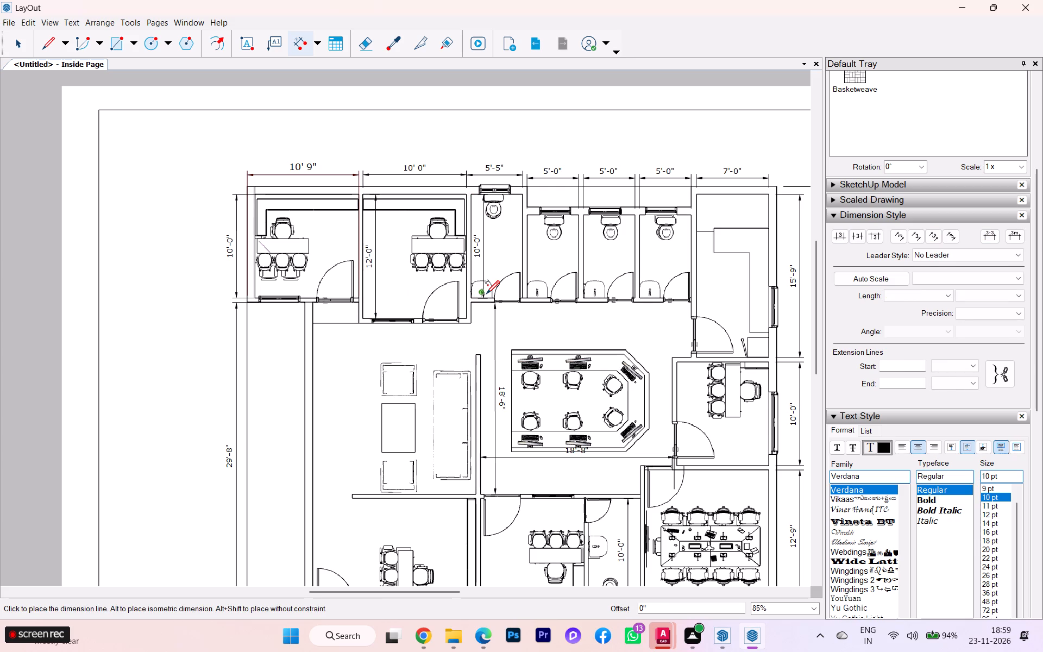
left_click(485, 294)
Dimension the inner depth of the first of the three smaller toilets, placing the line just inside its left wall.
left_click(525, 218)
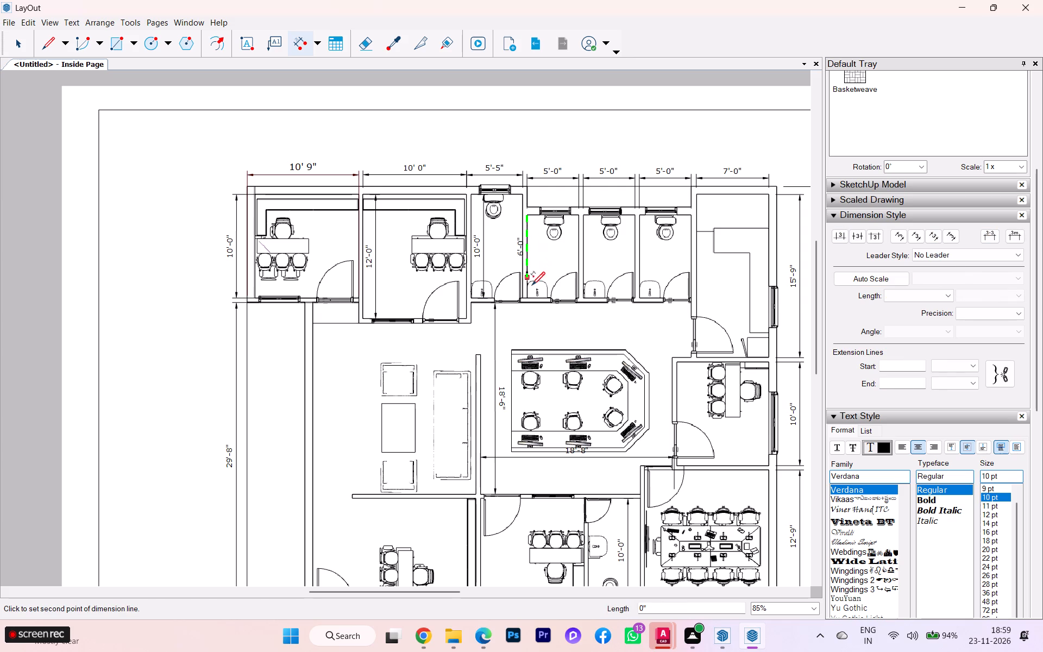
left_click(527, 298)
left_click(536, 297)
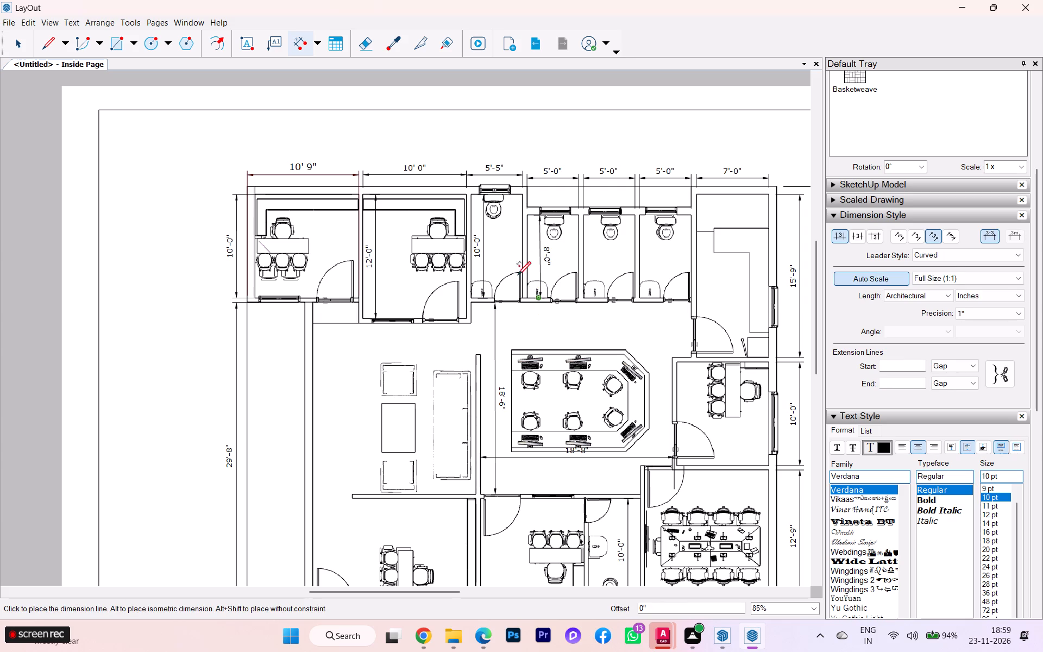
Dimension the lounge's depth from the second office's lower wall to the partition below the sofas, placing the line at the partition's left end.
scroll(567, 242, "down", 2)
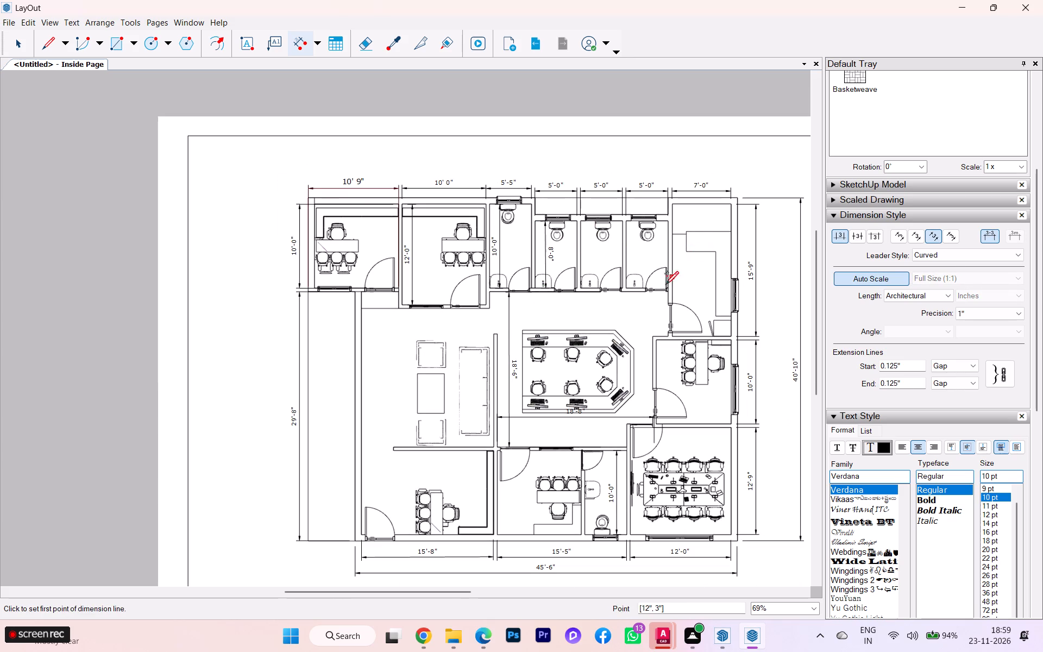
scroll(507, 331, "down", 1)
scroll(514, 322, "up", 2)
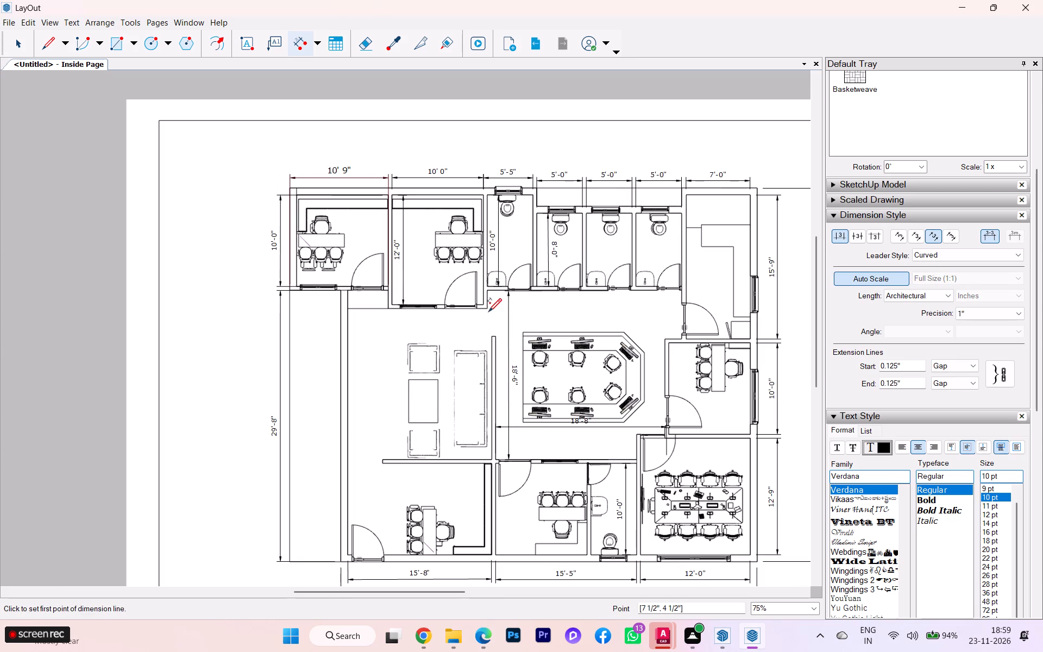
left_click(482, 305)
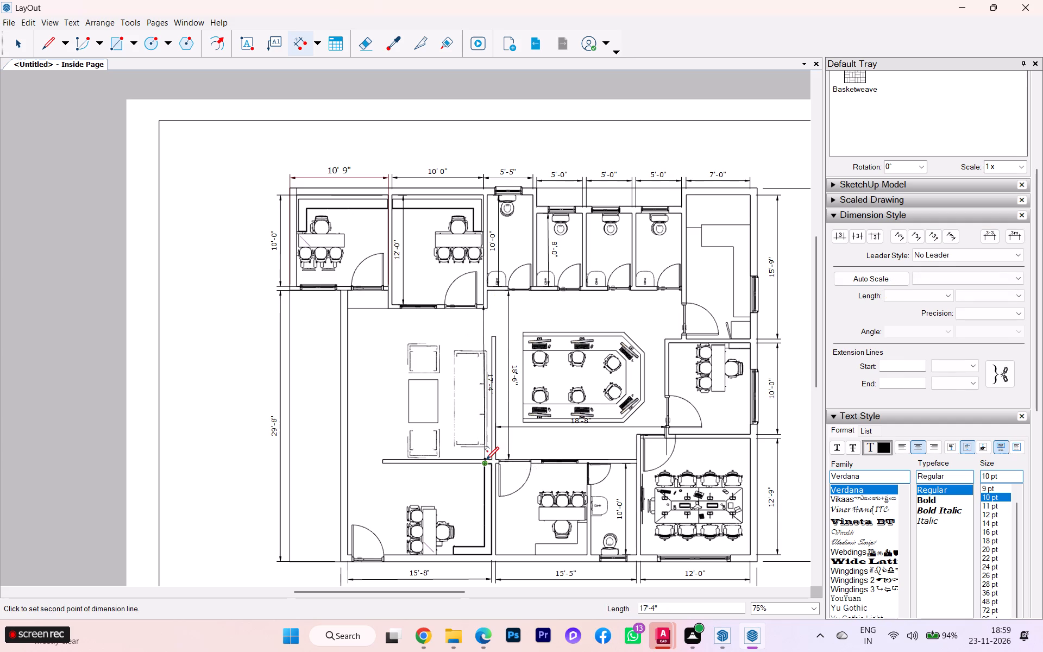
scroll(485, 460, "up", 3)
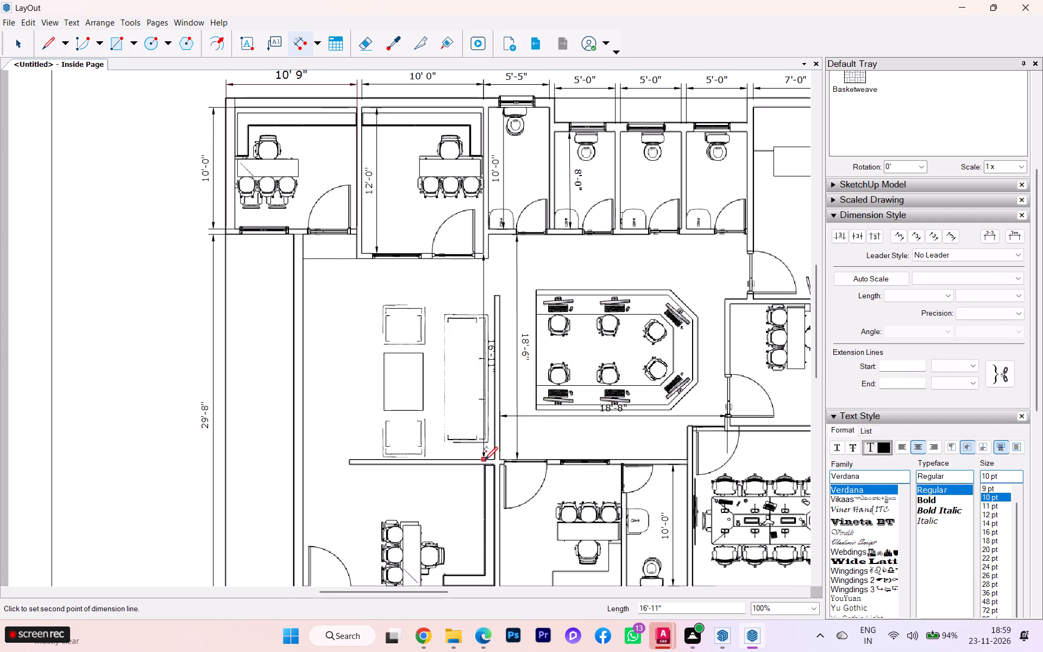
left_click(483, 460)
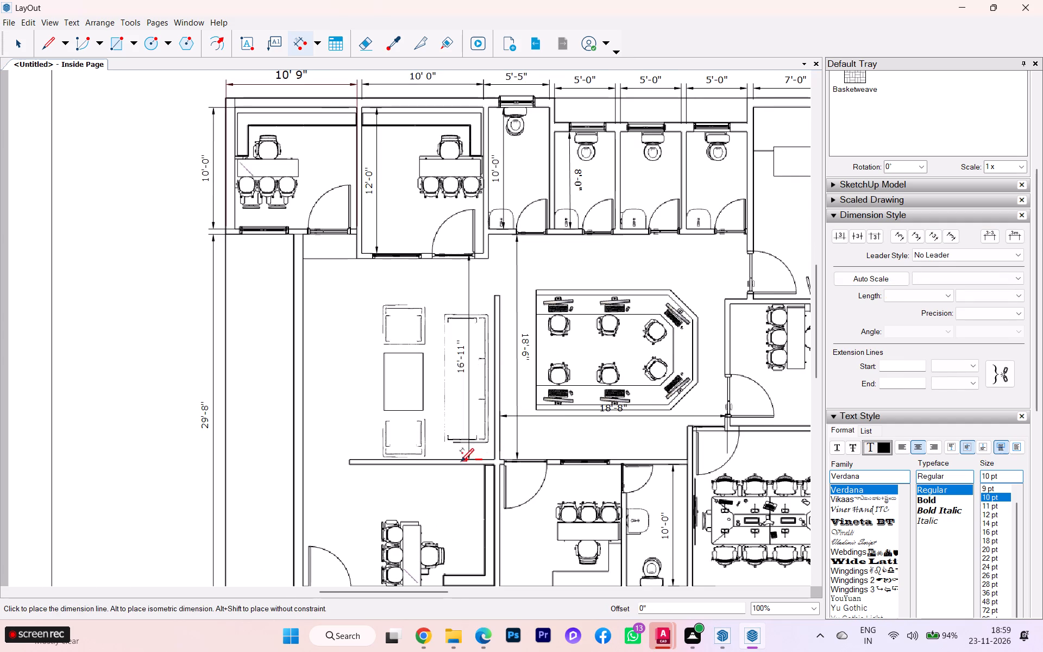
left_click(351, 455)
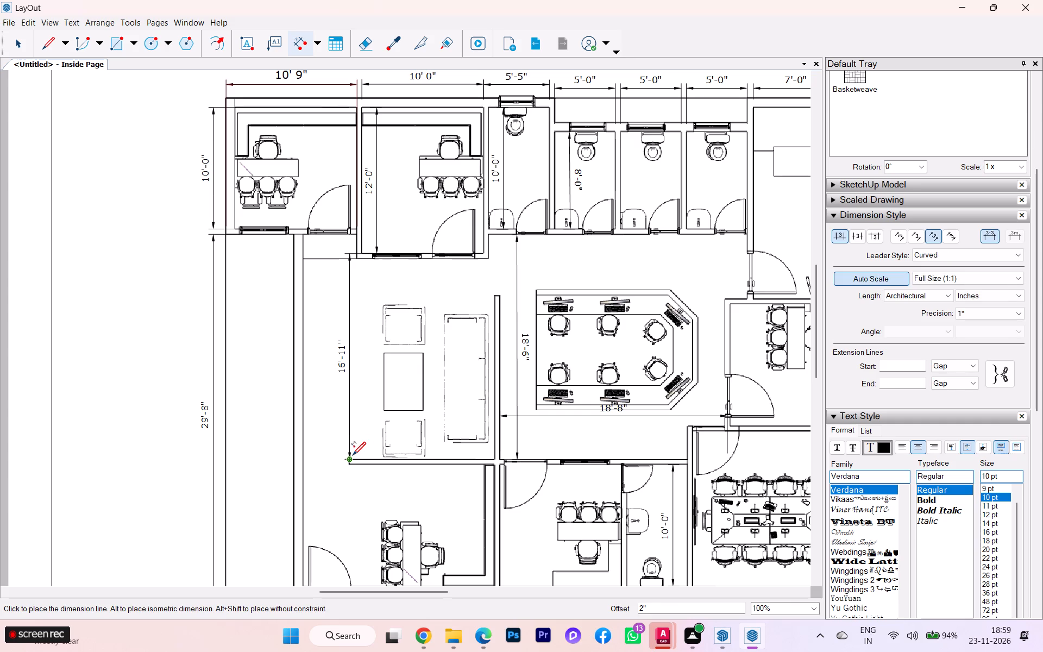
scroll(429, 457, "down", 5)
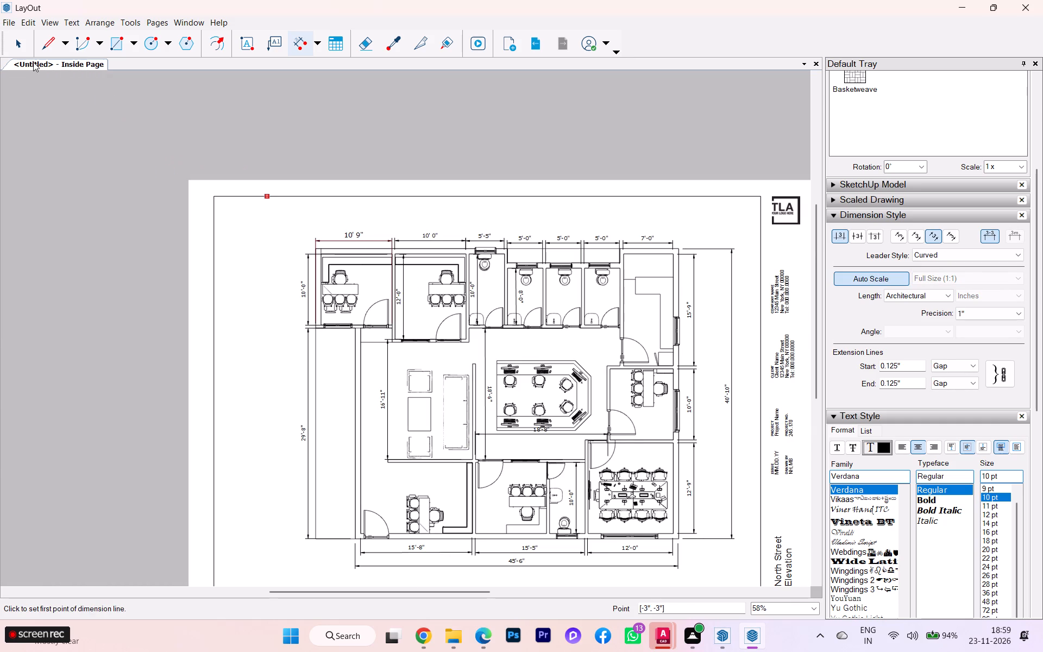
left_click(28, 42)
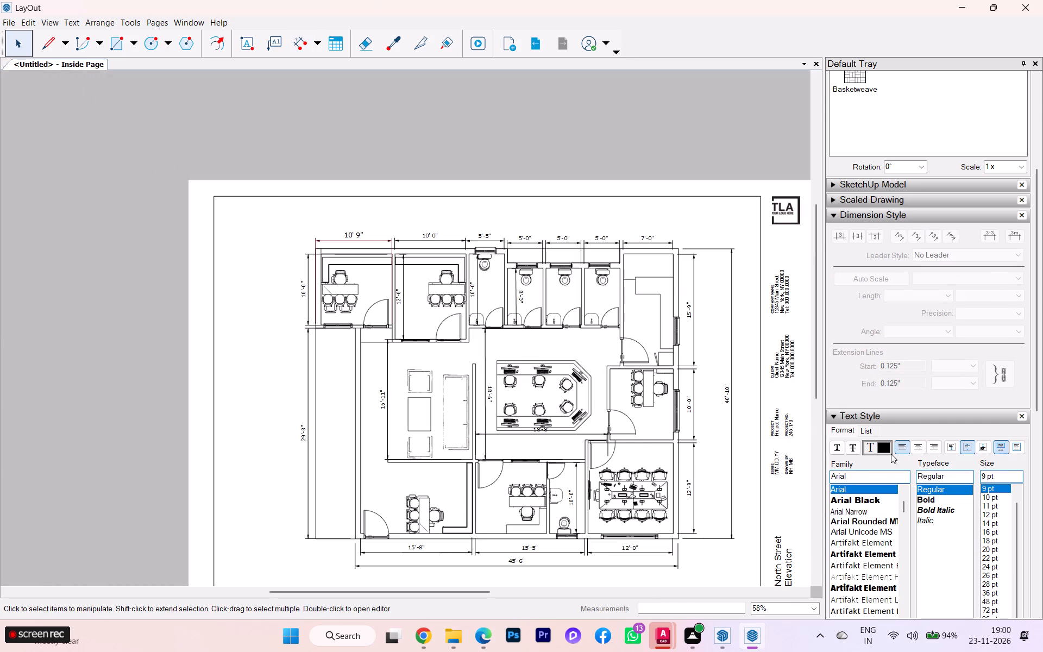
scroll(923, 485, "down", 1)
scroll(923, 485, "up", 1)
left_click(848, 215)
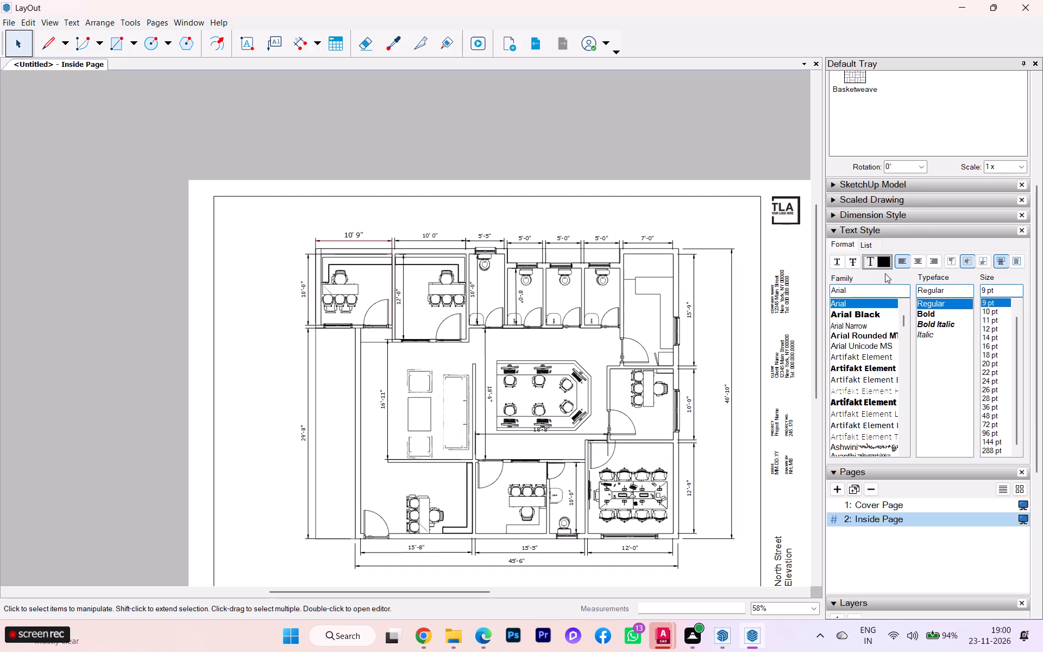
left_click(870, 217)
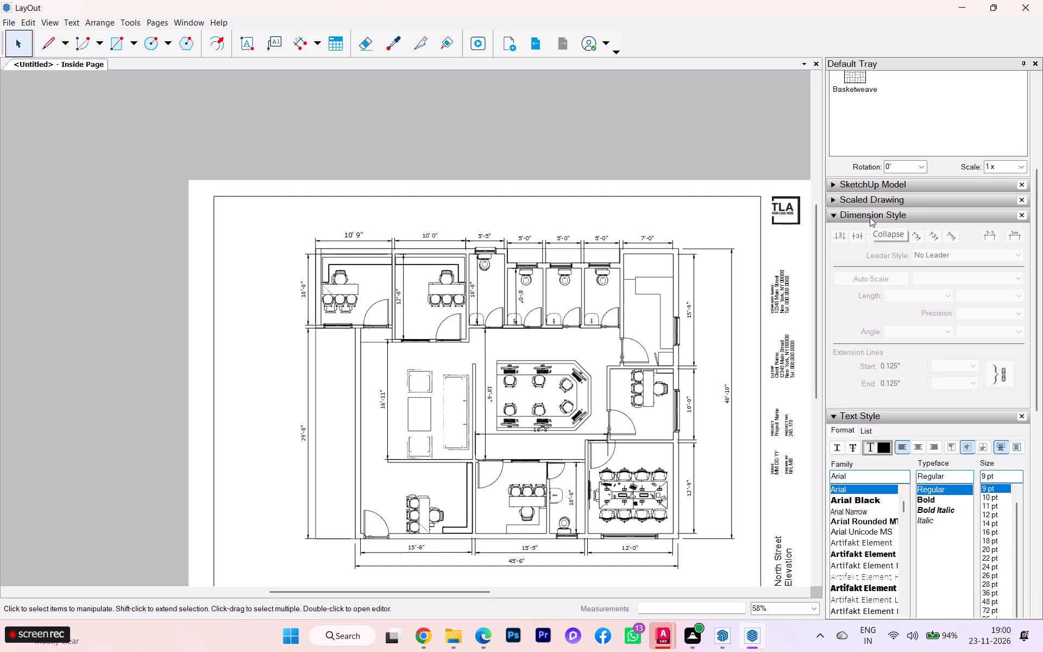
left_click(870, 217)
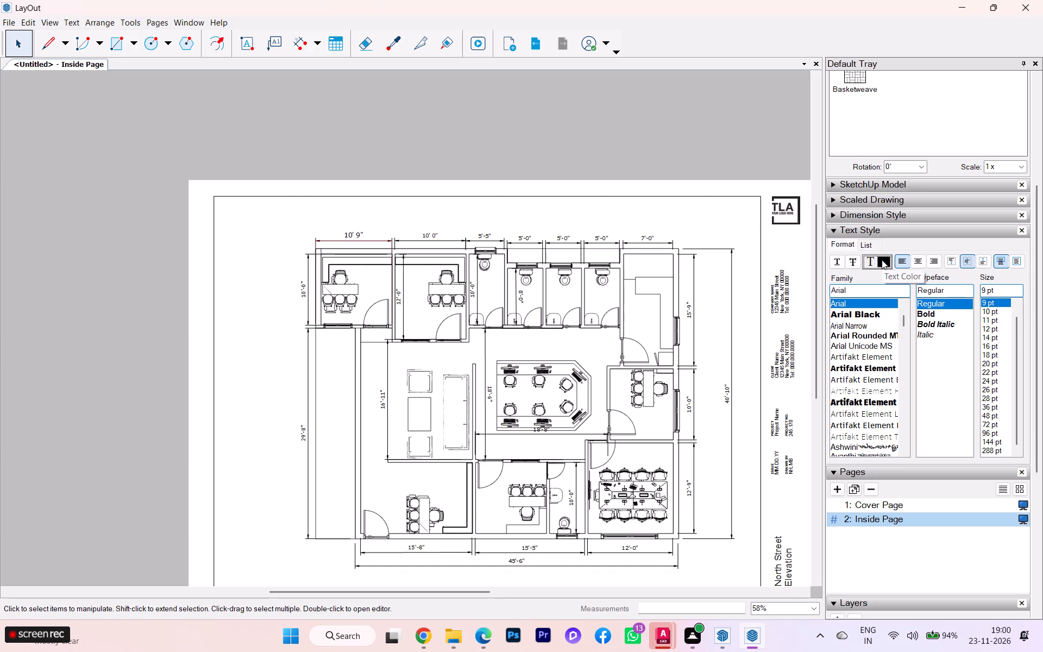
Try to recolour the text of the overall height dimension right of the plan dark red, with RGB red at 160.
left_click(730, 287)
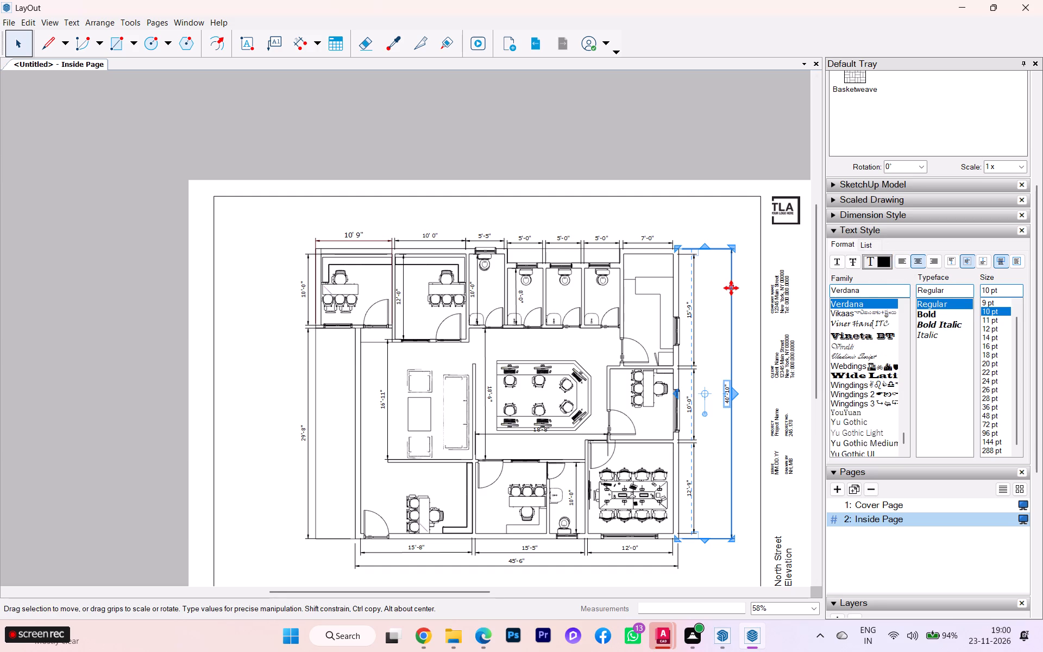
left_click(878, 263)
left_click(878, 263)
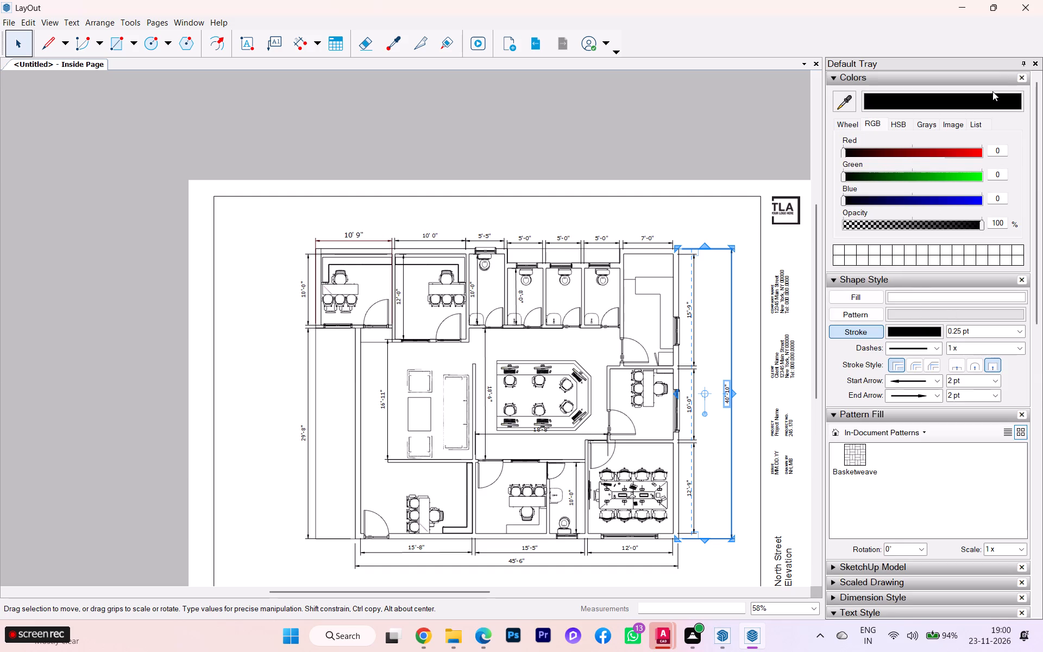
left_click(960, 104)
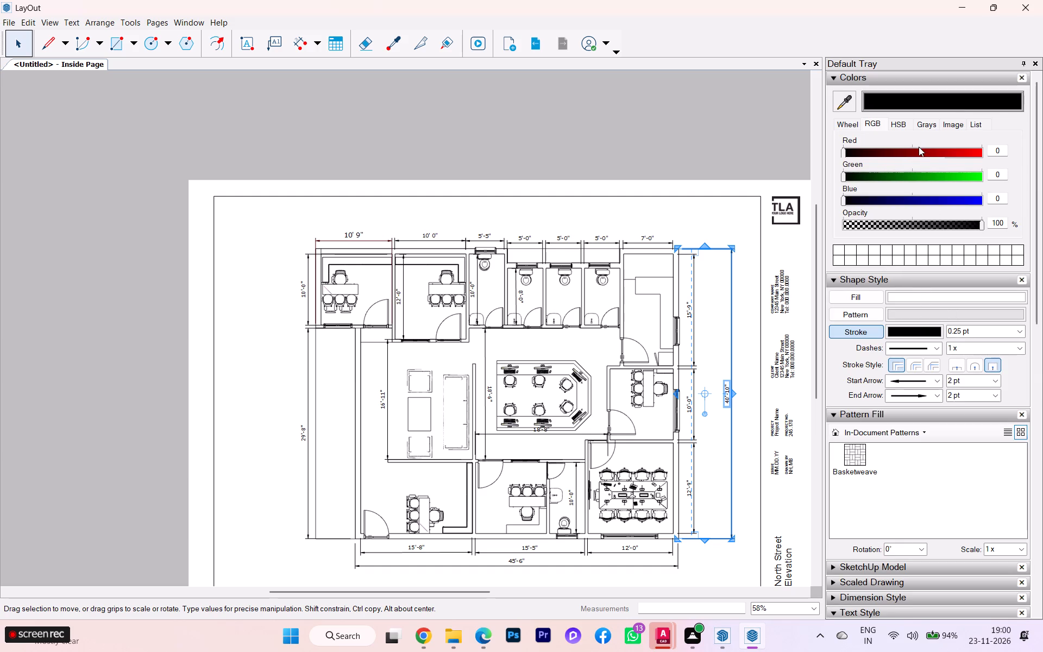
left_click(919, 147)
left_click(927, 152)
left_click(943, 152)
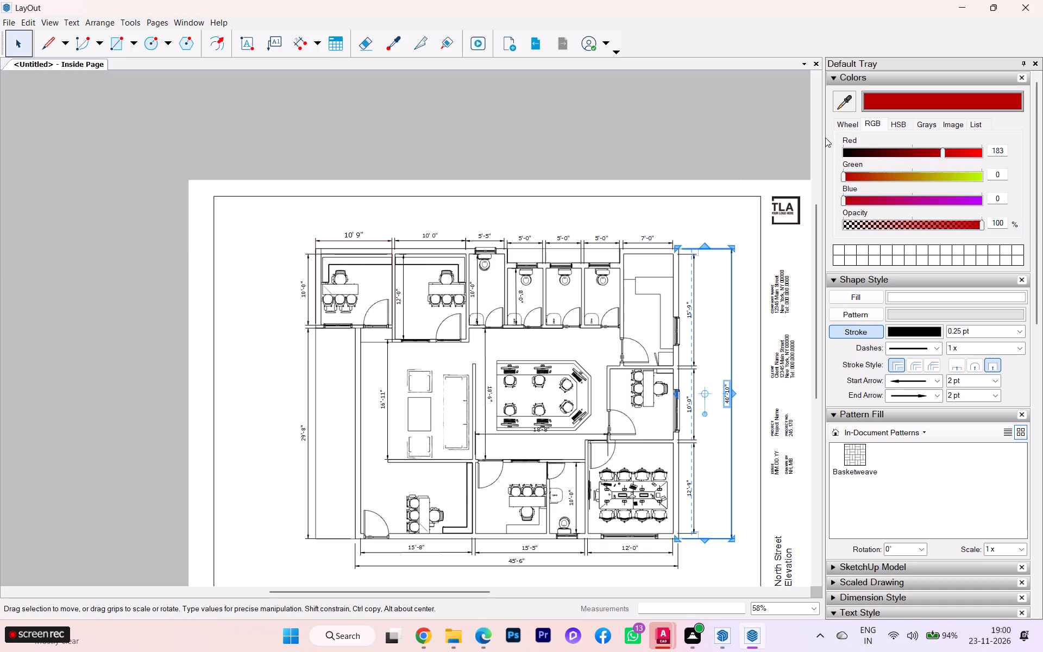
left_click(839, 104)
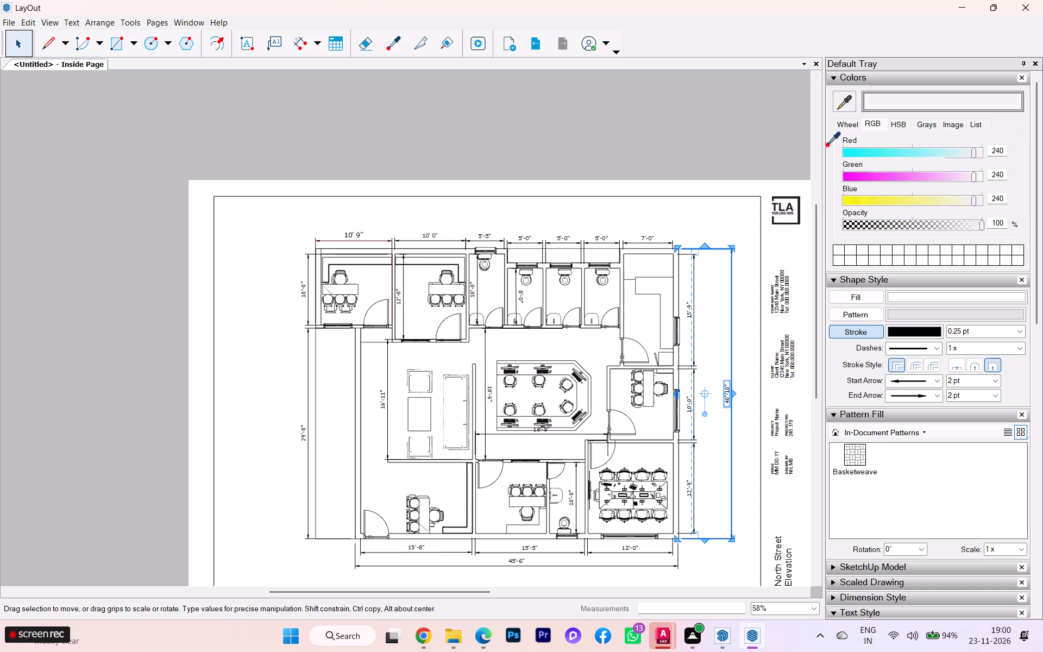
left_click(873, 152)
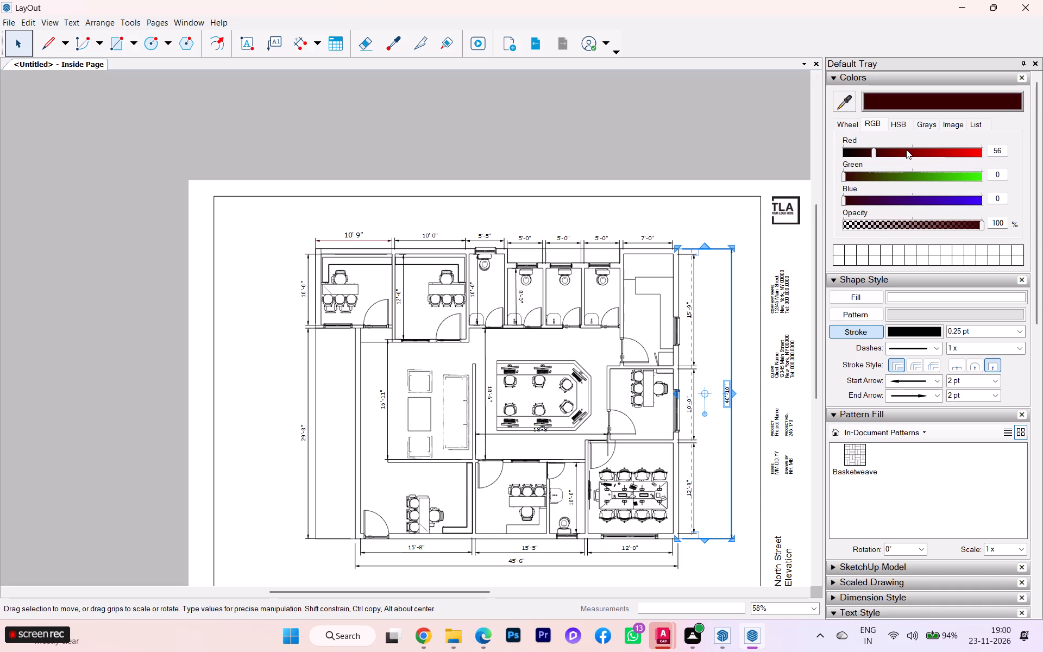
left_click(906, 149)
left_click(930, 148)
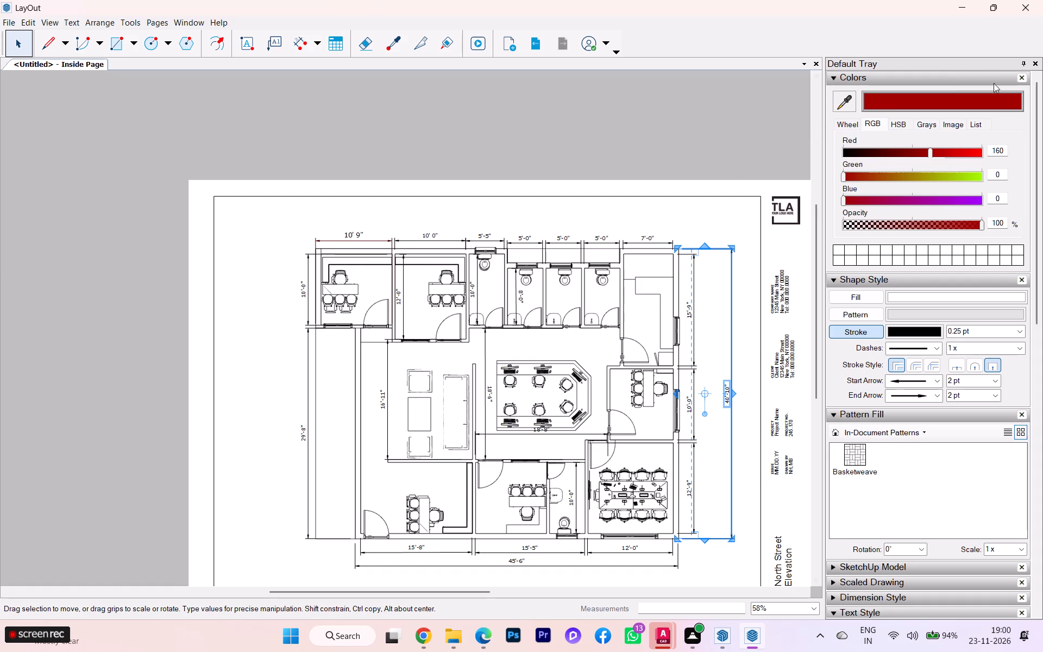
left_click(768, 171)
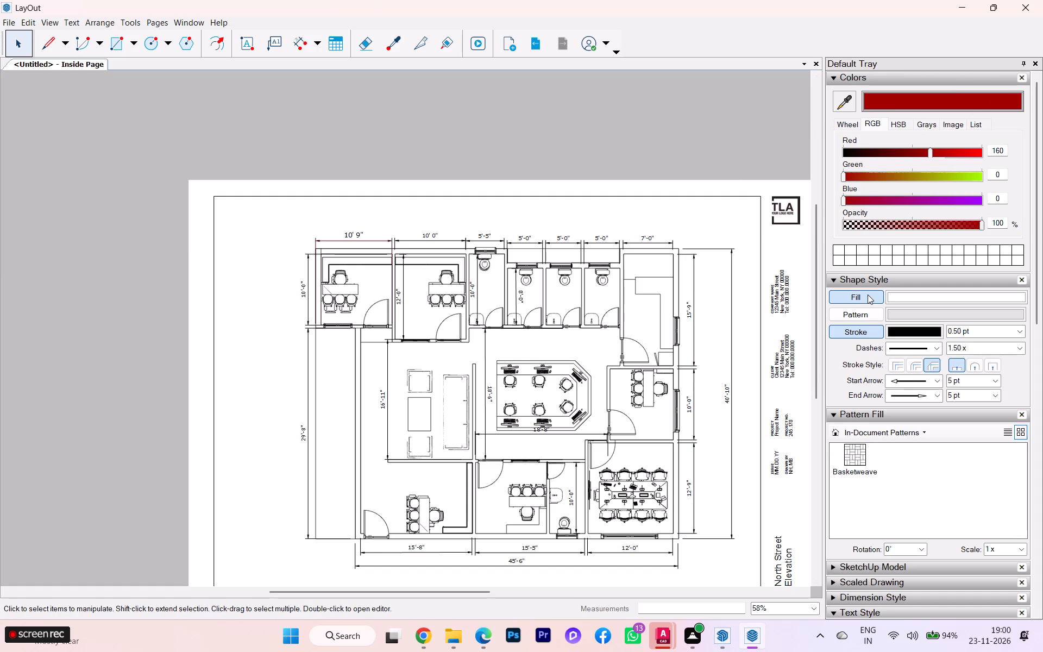
With nothing selected, set the default stroke colour to red, with an RGB red value of 202.
left_click(930, 327)
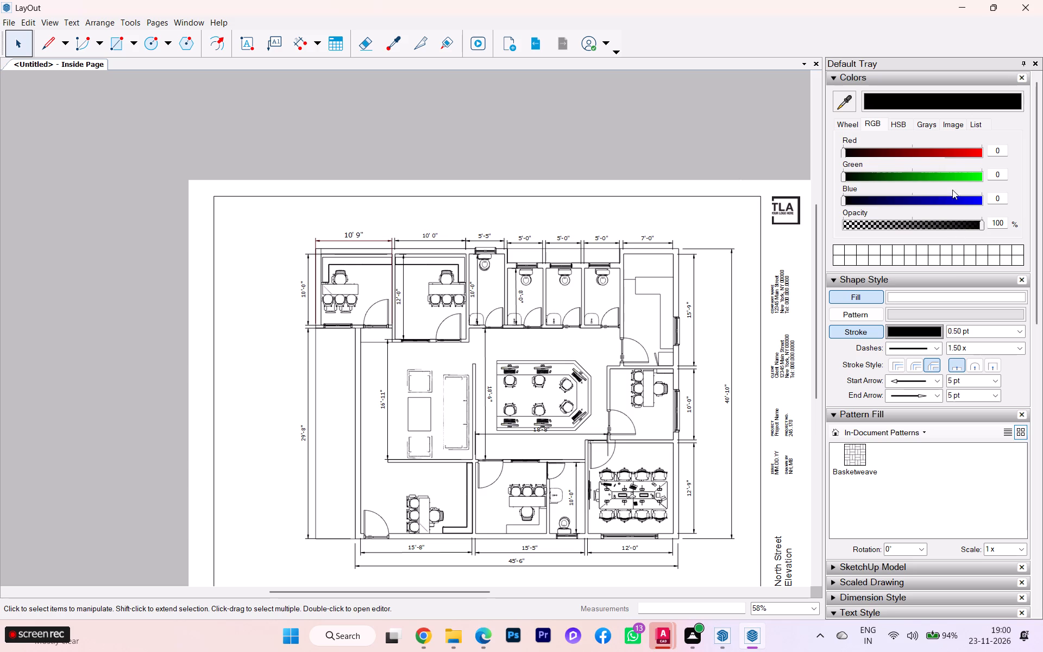
left_click(953, 153)
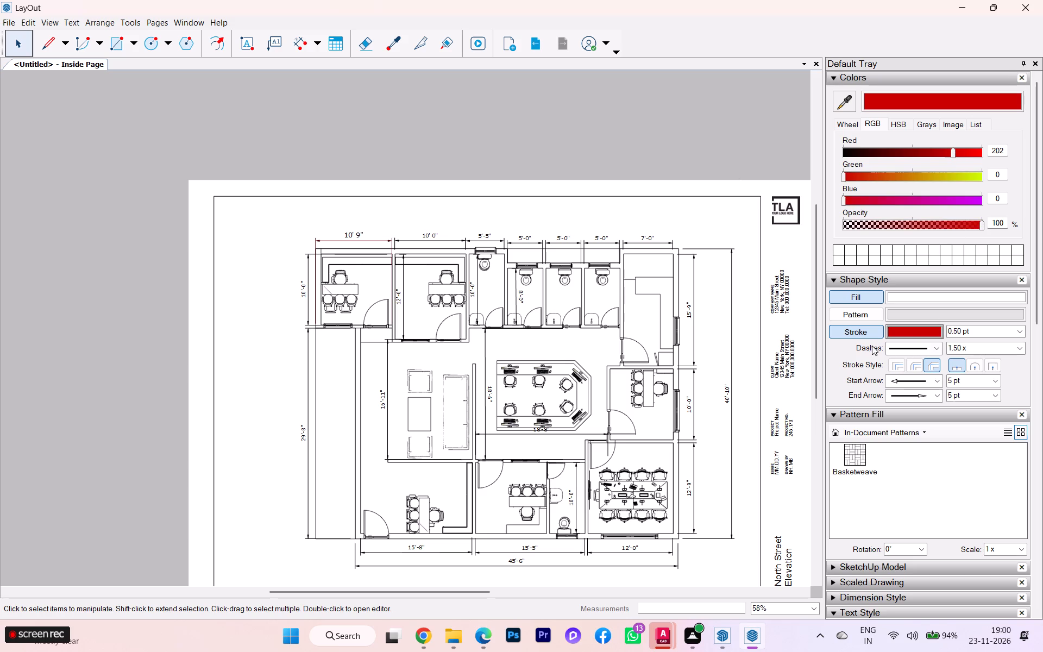
left_click(782, 160)
Look through the colour, shape, pattern and text style settings for a way to recolour the dimensions.
scroll(915, 424, "down", 1)
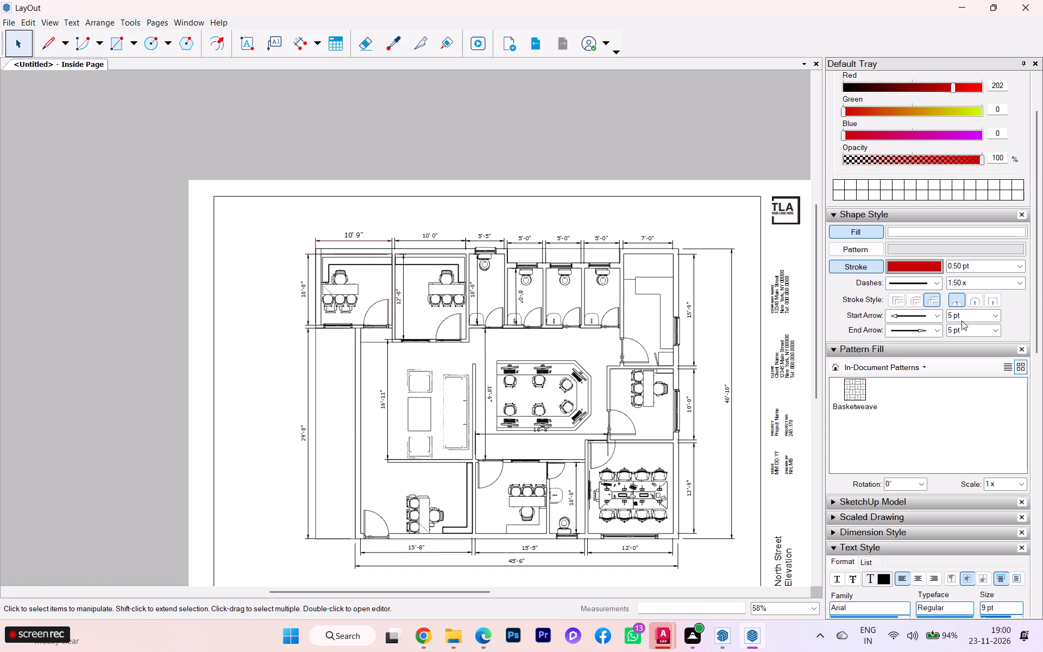
scroll(956, 319, "down", 2)
scroll(858, 327, "down", 5)
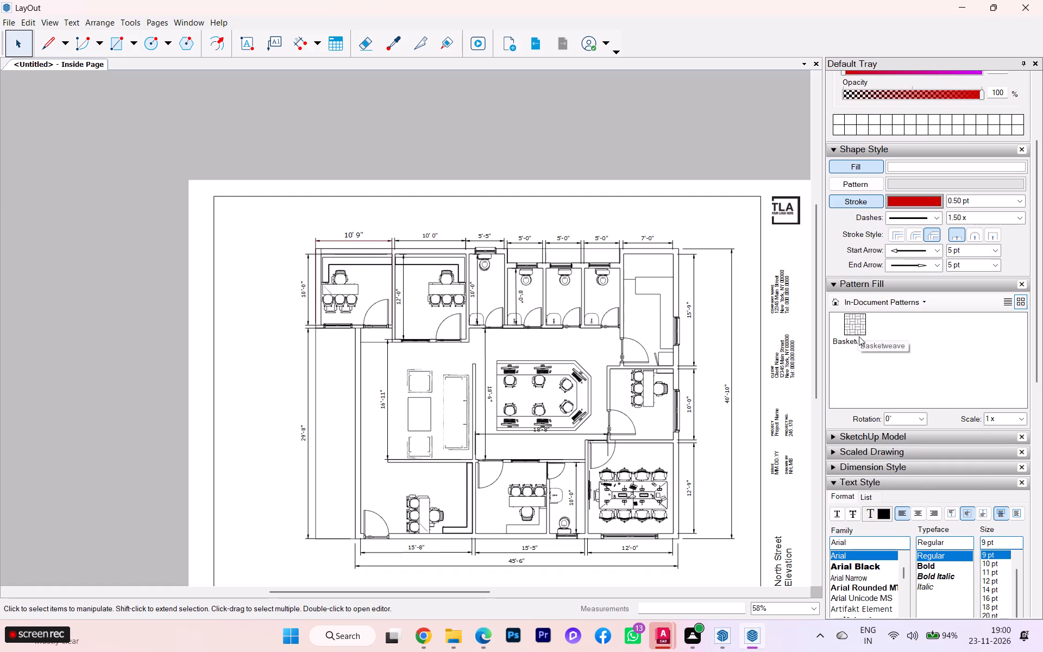
scroll(860, 338, "down", 1)
scroll(866, 348, "up", 1)
scroll(871, 354, "down", 2)
scroll(878, 364, "up", 2)
scroll(882, 371, "down", 7)
scroll(822, 268, "down", 4)
scroll(846, 231, "up", 9)
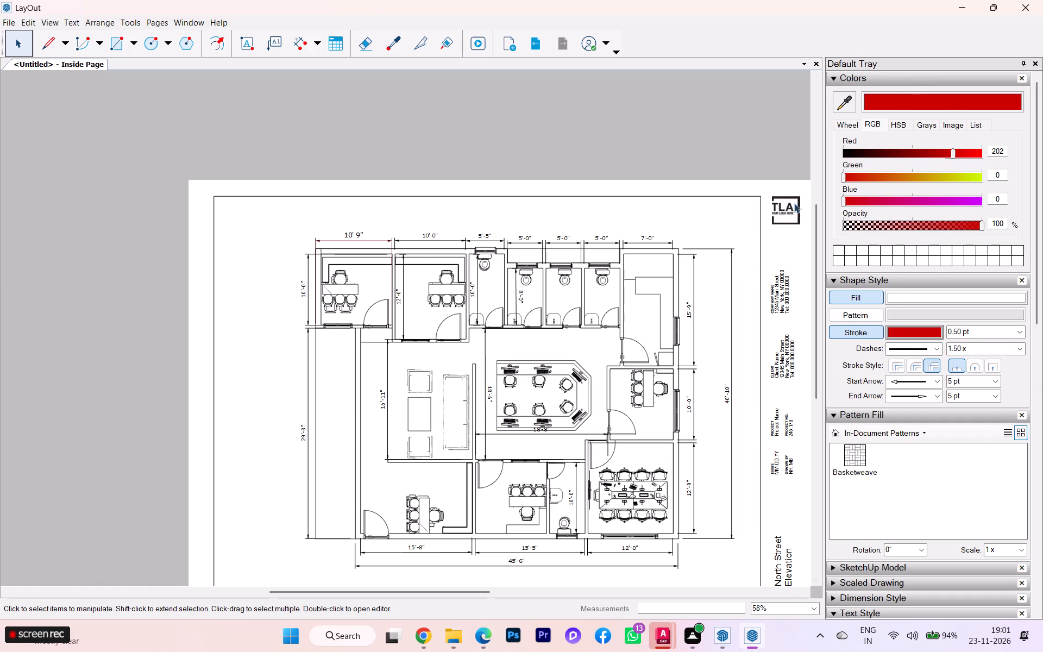
Recolour the stroke of the overall height dimension on the plan's right side bright blue, sampling the colour from the spectrum image.
left_click(732, 257)
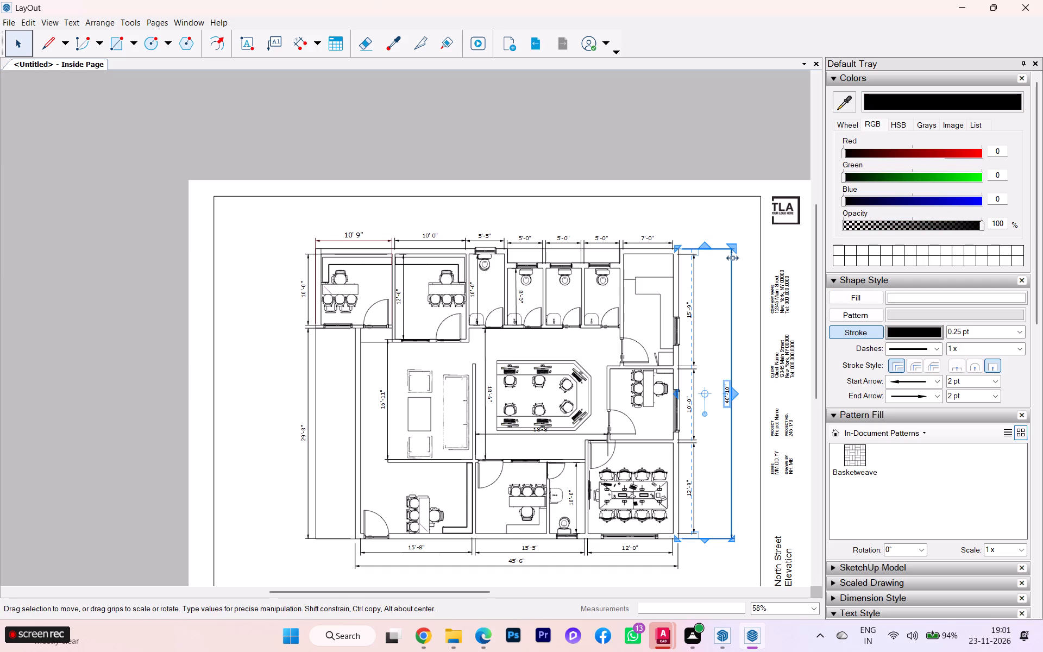
left_click(921, 331)
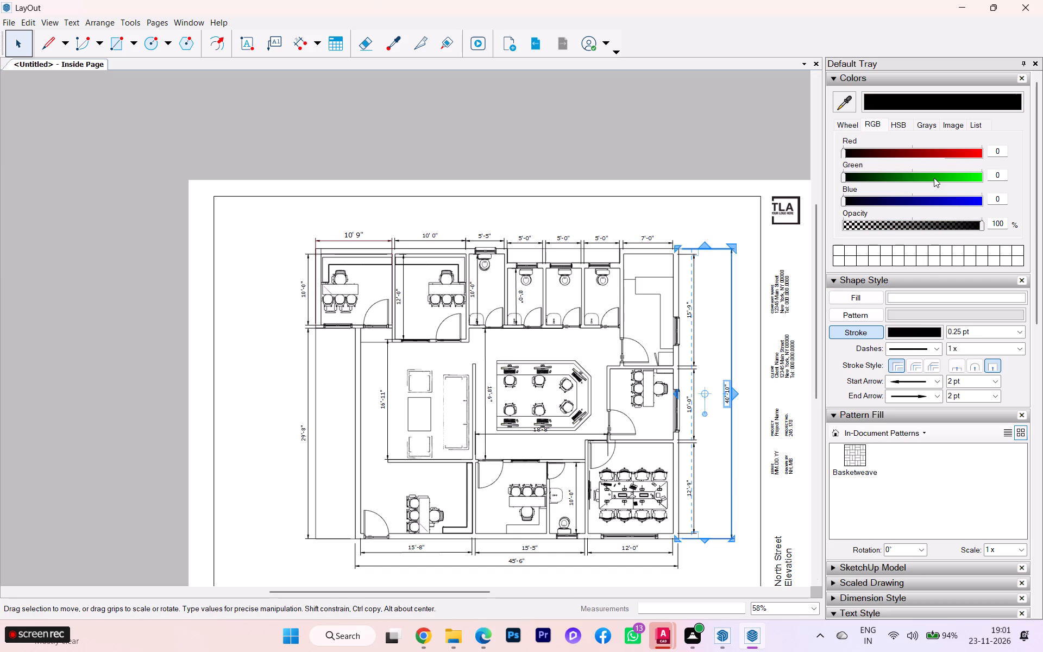
left_click(931, 332)
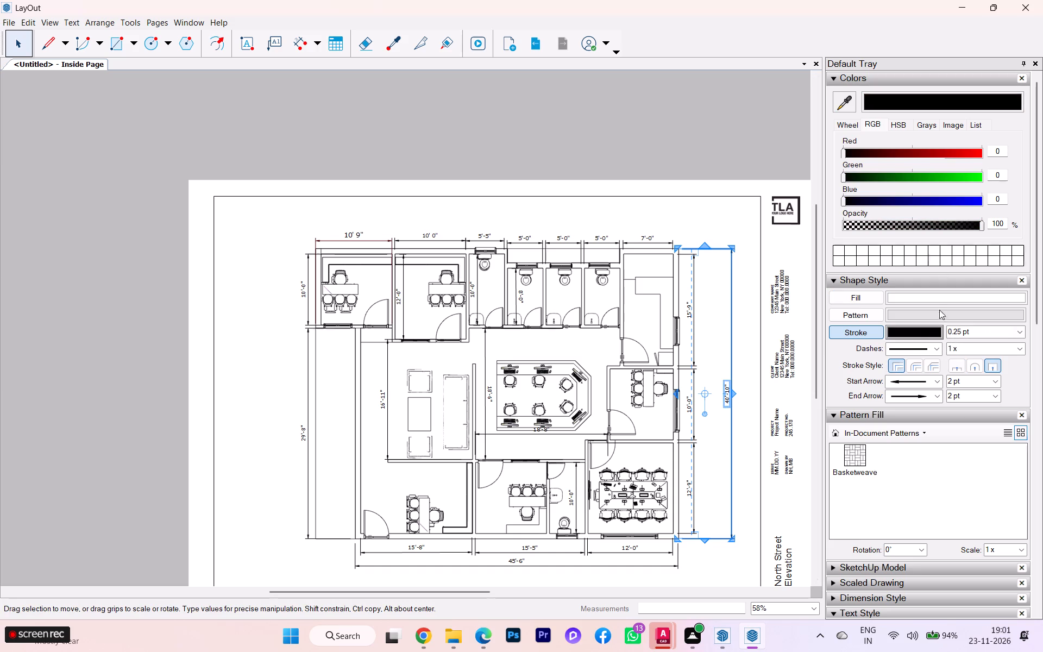
left_click(870, 124)
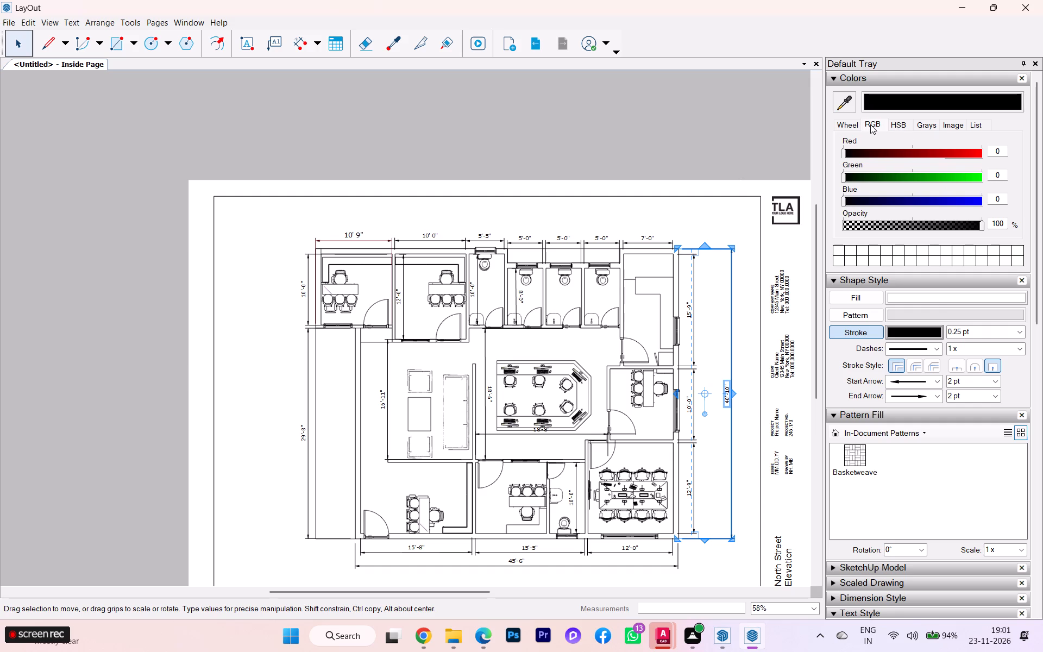
left_click(853, 126)
left_click(879, 127)
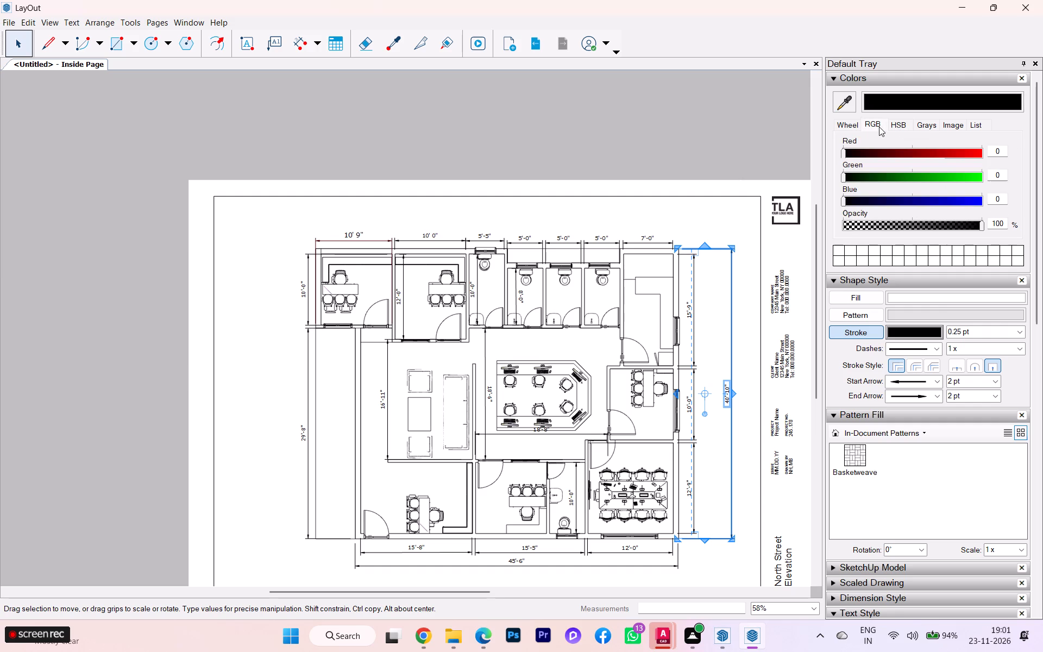
left_click(891, 123)
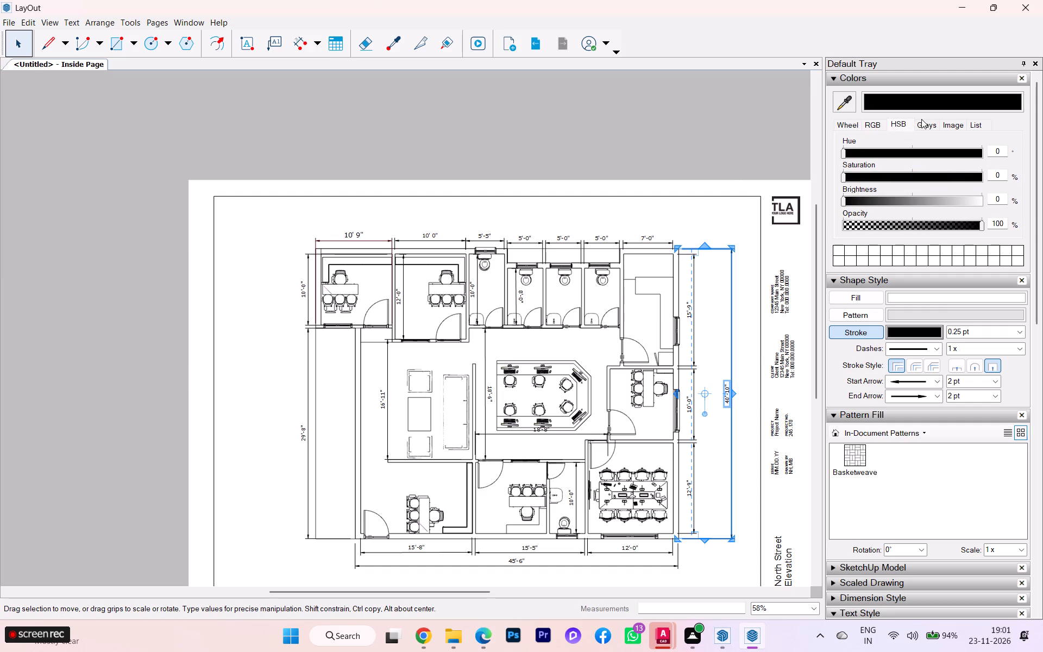
left_click(923, 121)
left_click(949, 124)
left_click(949, 142)
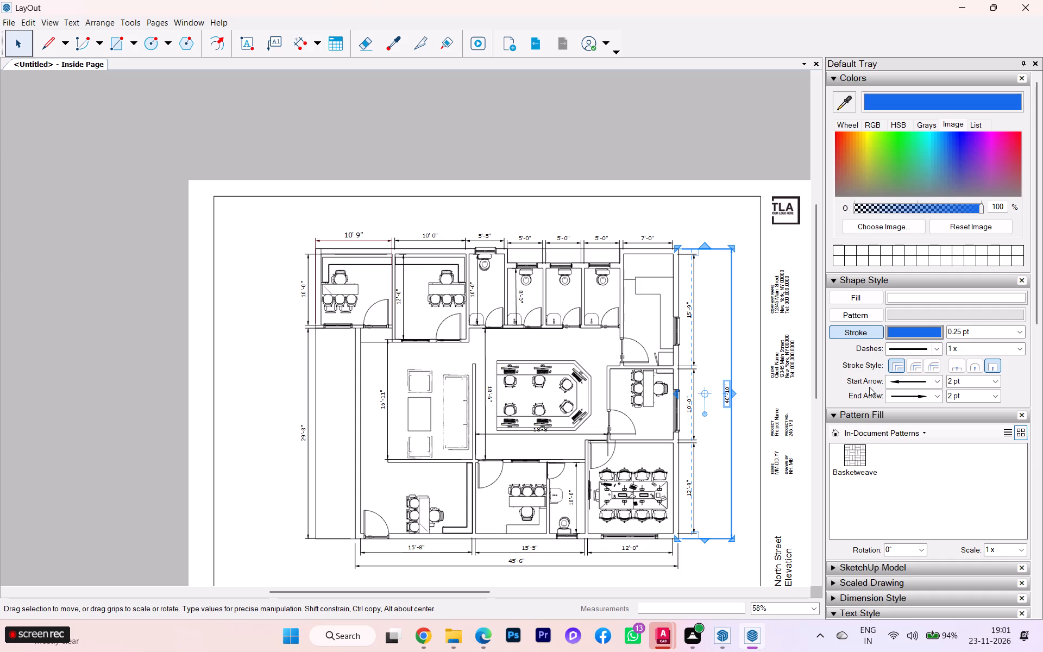
left_click(773, 383)
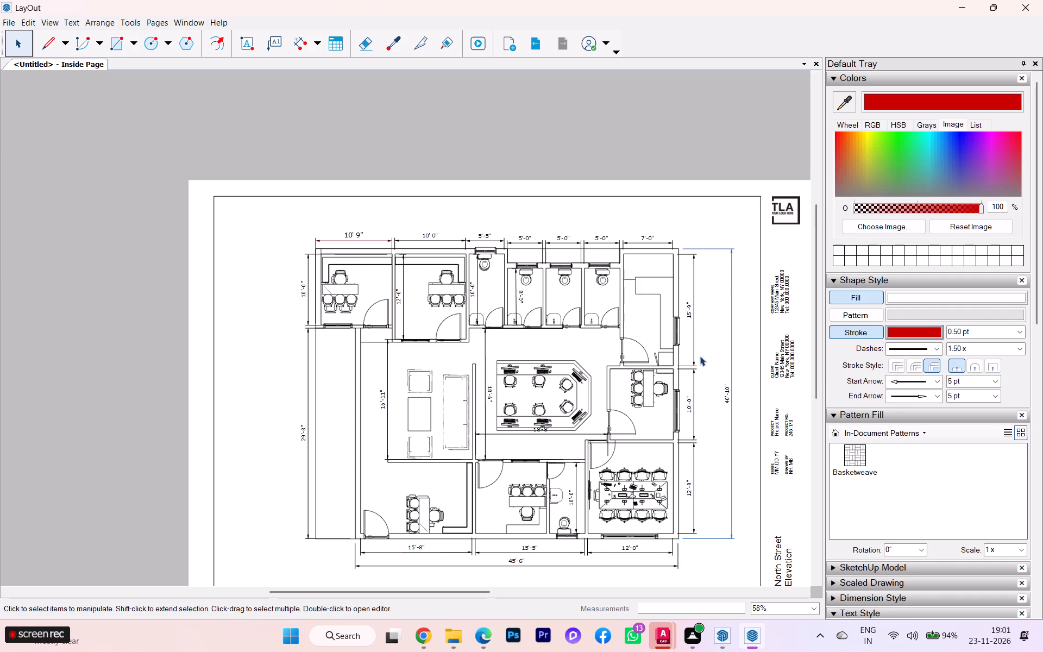
Recolour the strokes of the upper two room dimensions right of the plan and all dimensions above it violet-blue.
left_click(691, 322)
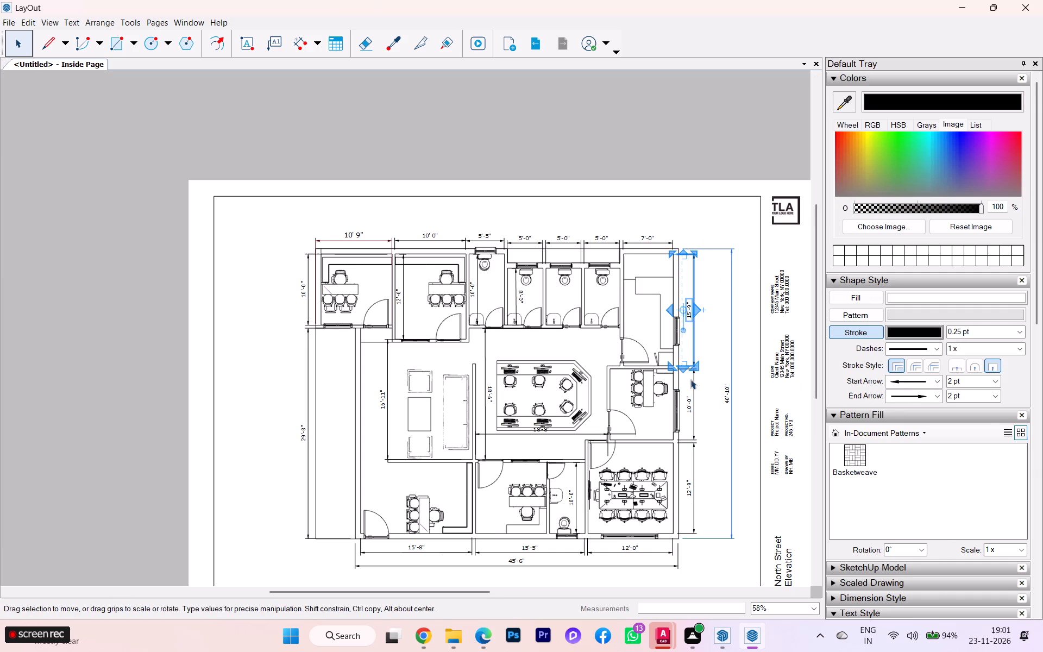
left_click(694, 393)
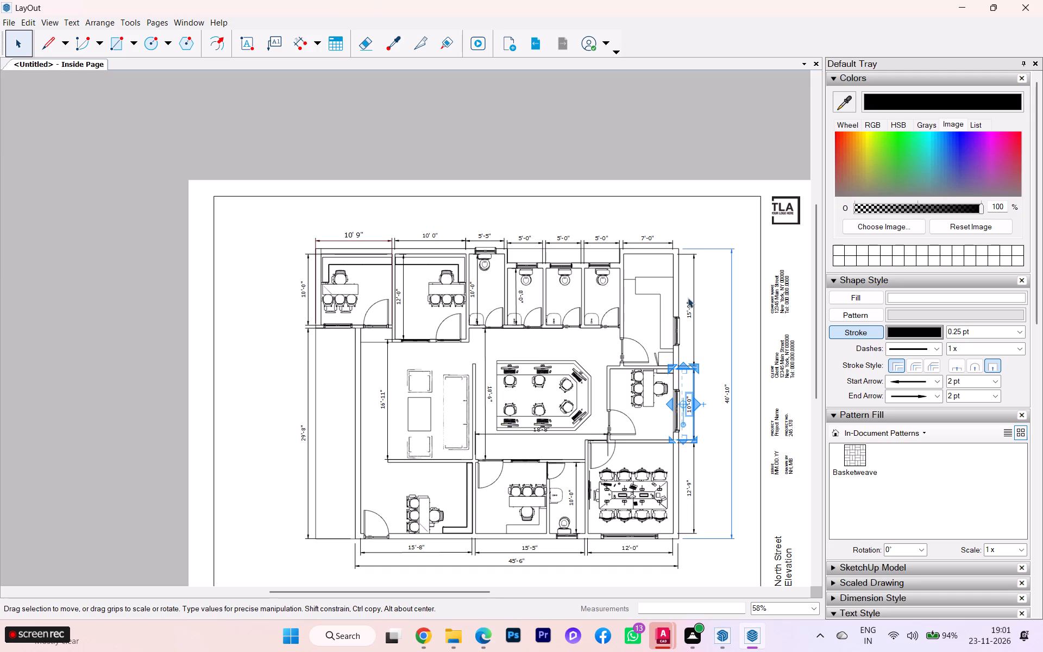
left_click(694, 299, "ctrl")
left_click(643, 240, "ctrl")
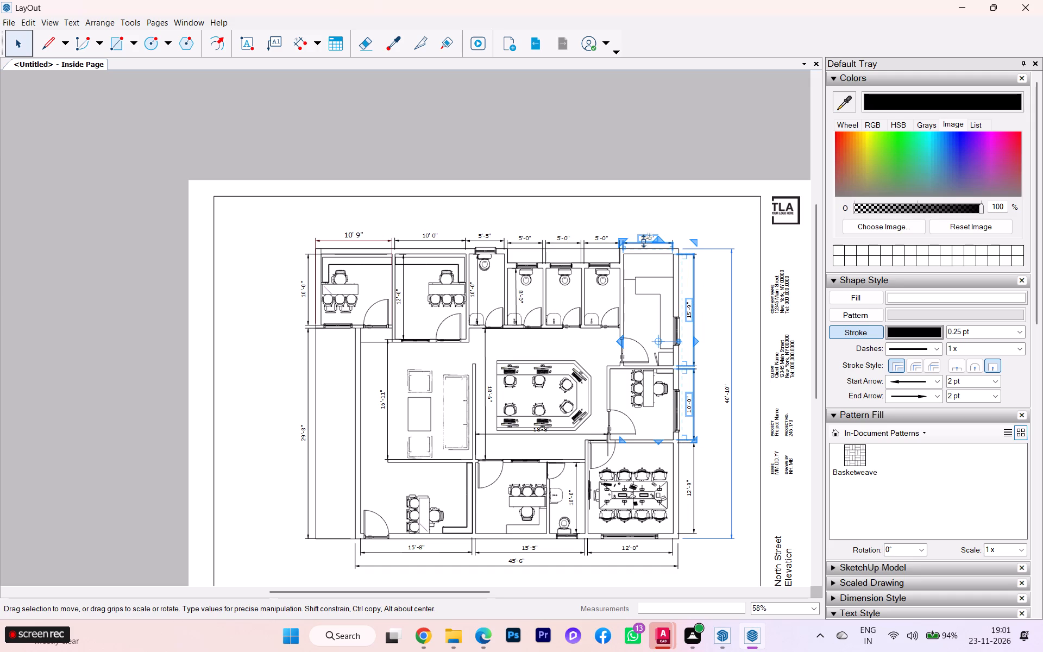
left_click(587, 240, "ctrl")
left_click(549, 239, "ctrl")
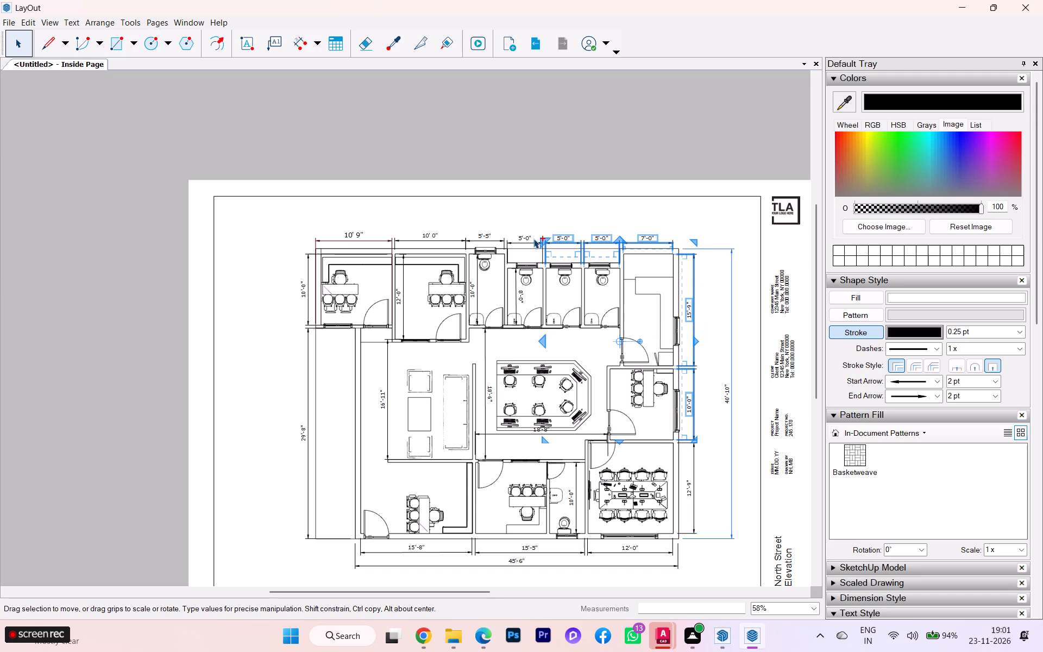
left_click(530, 239, "ctrl")
left_click(473, 234, "ctrl")
left_click(437, 235, "ctrl")
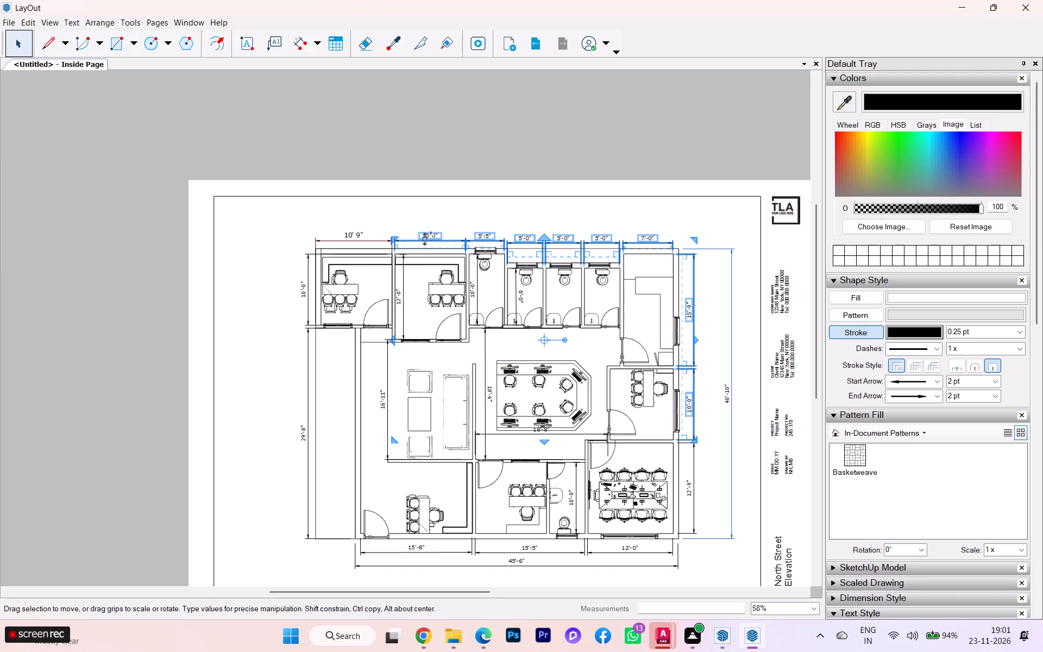
left_click(359, 235, "ctrl")
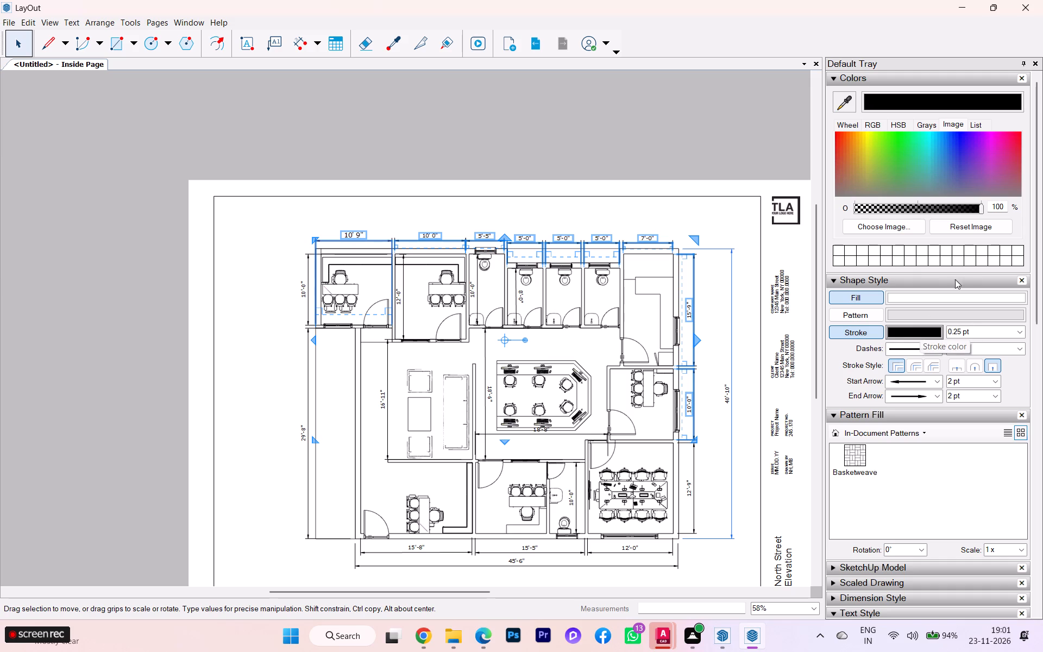
left_click(950, 161)
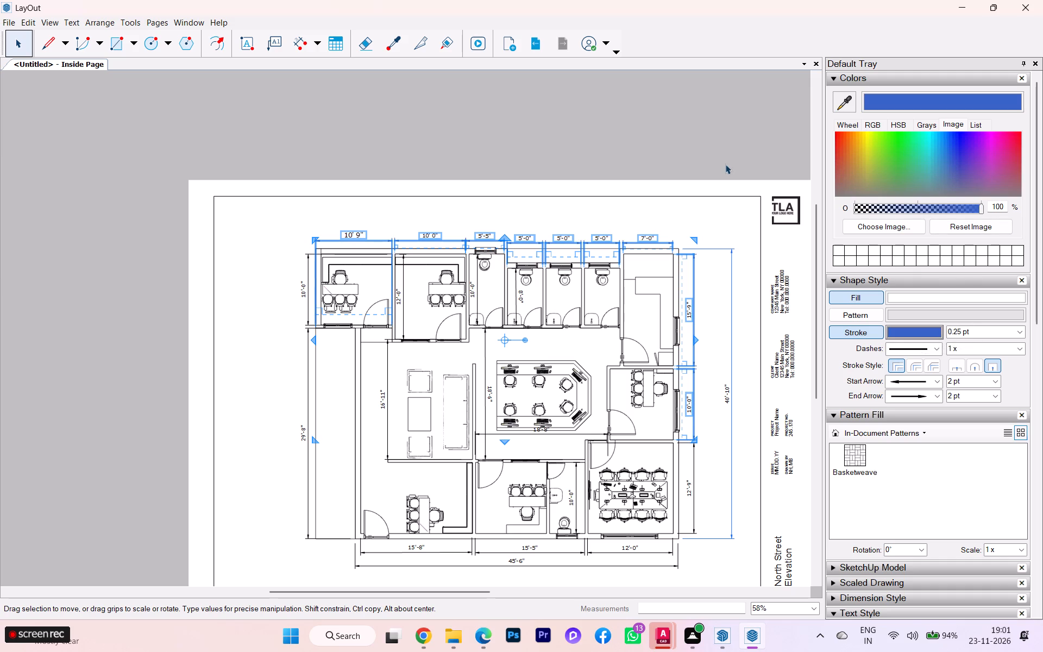
left_click(963, 152)
left_click(744, 190)
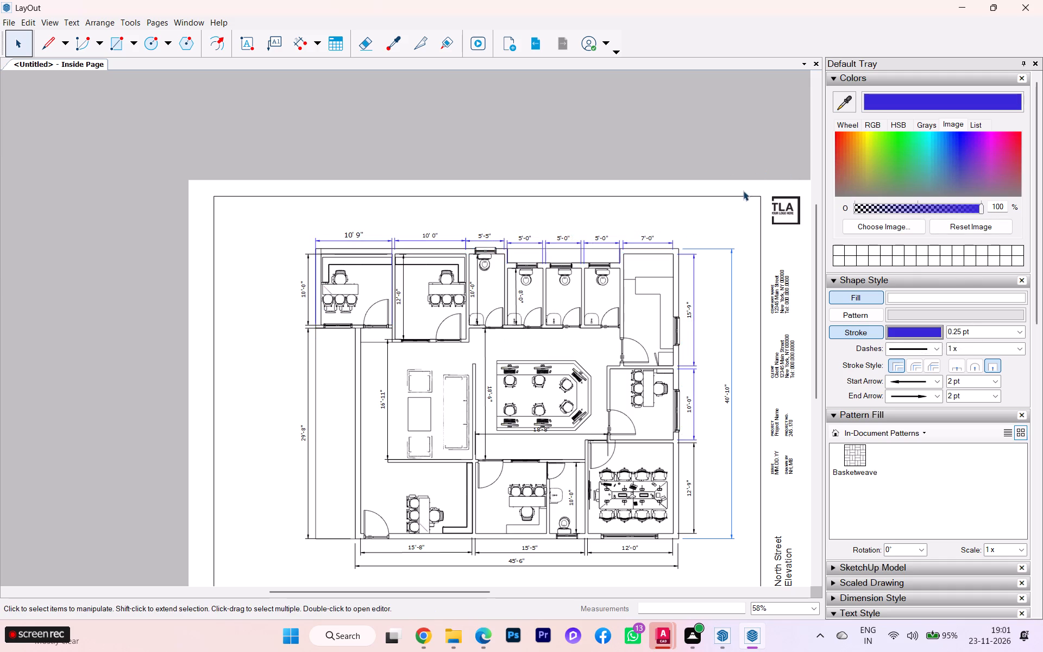
Recolour the strokes of the two dimensions along the plan's left side blue.
scroll(717, 200, "down", 3)
scroll(510, 156, "down", 1)
scroll(510, 156, "up", 2)
scroll(510, 156, "down", 1)
scroll(510, 156, "up", 1)
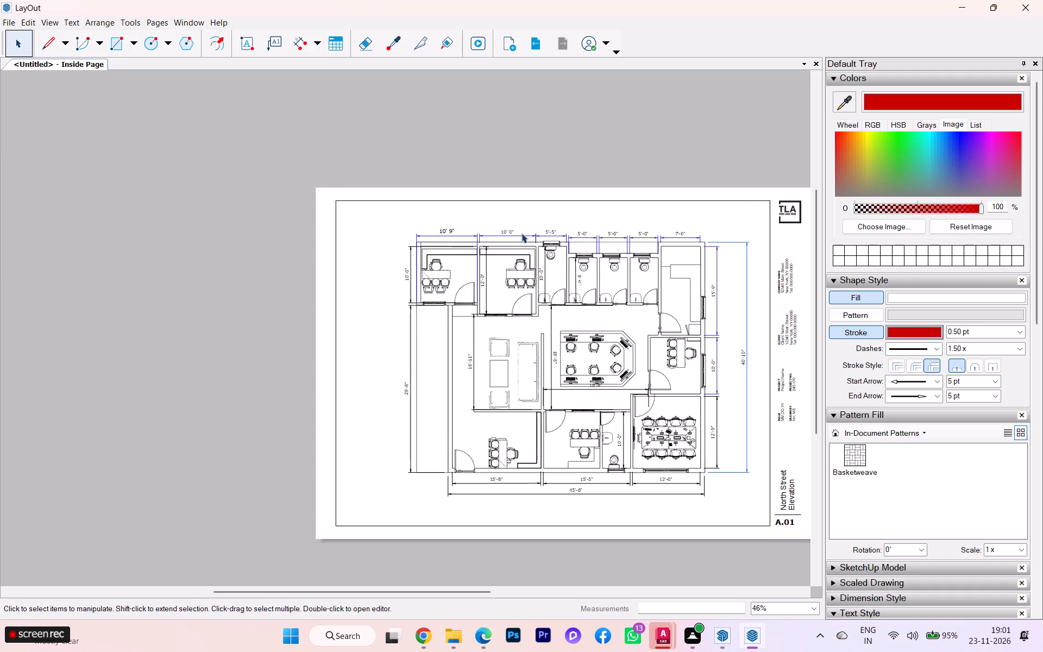
scroll(498, 212, "down", 1)
scroll(496, 210, "up", 1)
scroll(495, 209, "down", 1)
scroll(430, 290, "up", 6)
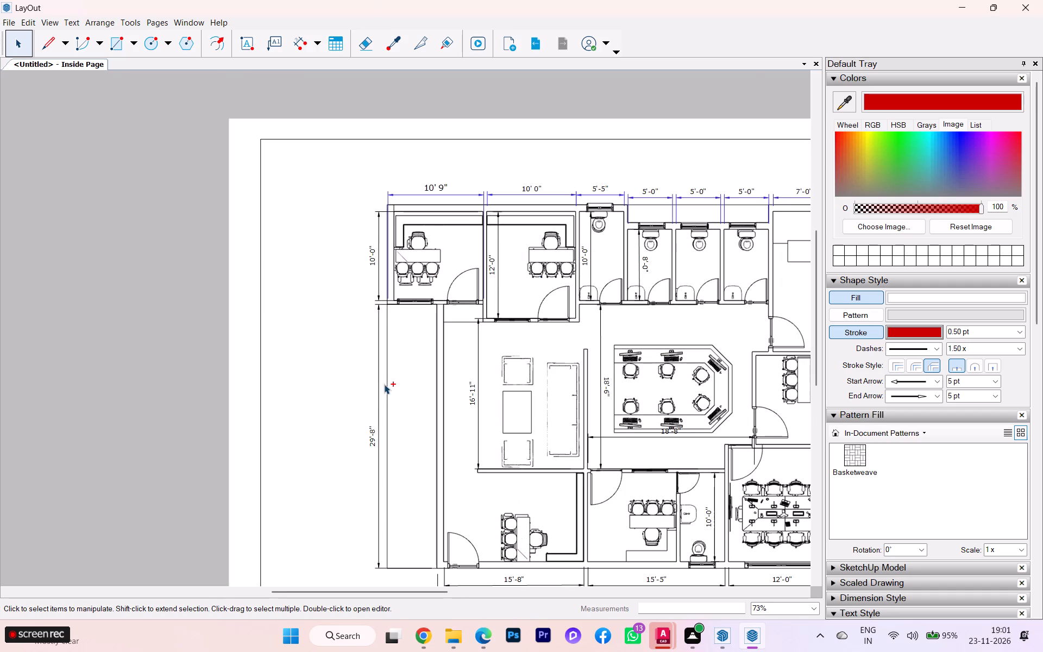
left_click(379, 390, "ctrl")
left_click(376, 267, "ctrl")
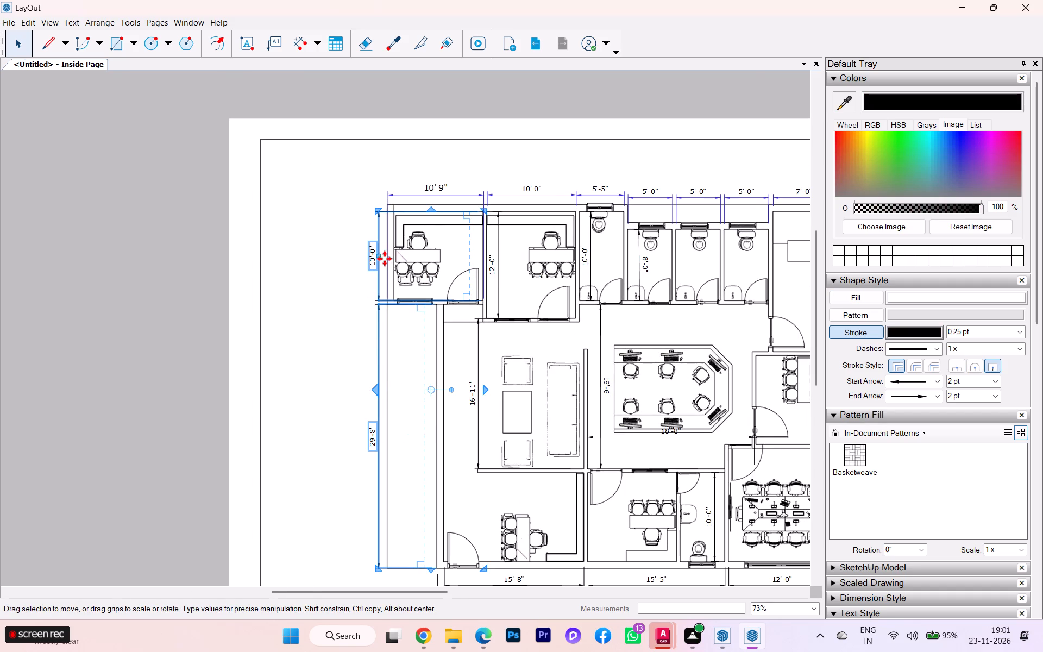
left_click(954, 151)
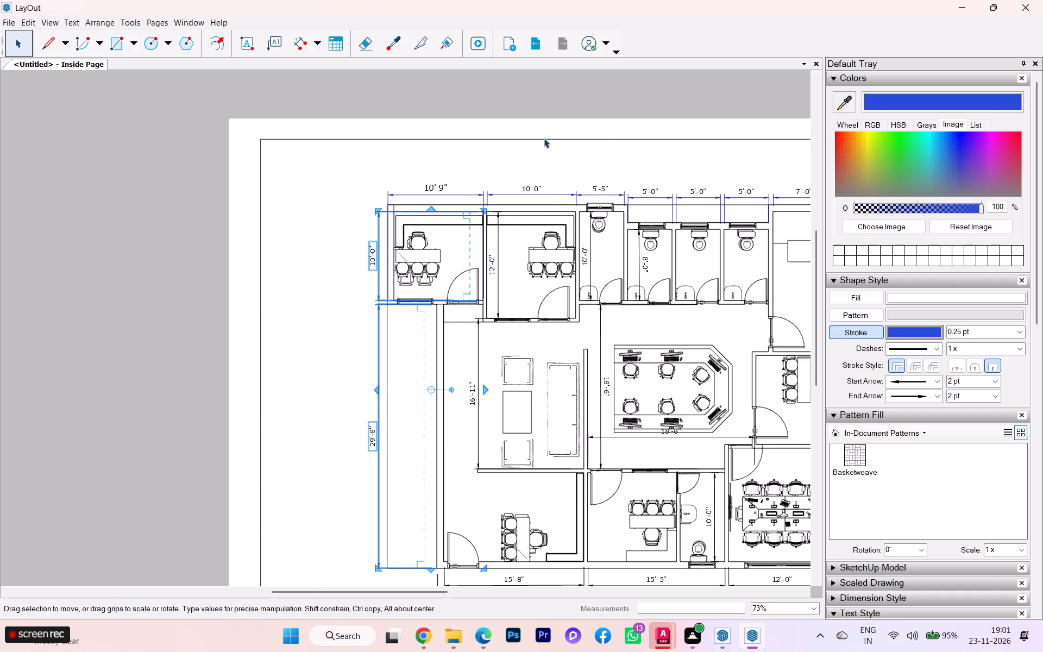
left_click(477, 143)
Recolour the strokes of all dimensions below the plan, the lowest room dimension on its right and the sheet border blue.
scroll(387, 135, "down", 1)
scroll(384, 135, "up", 1)
scroll(381, 136, "down", 1)
scroll(326, 124, "down", 1)
scroll(326, 124, "up", 2)
scroll(326, 124, "down", 1)
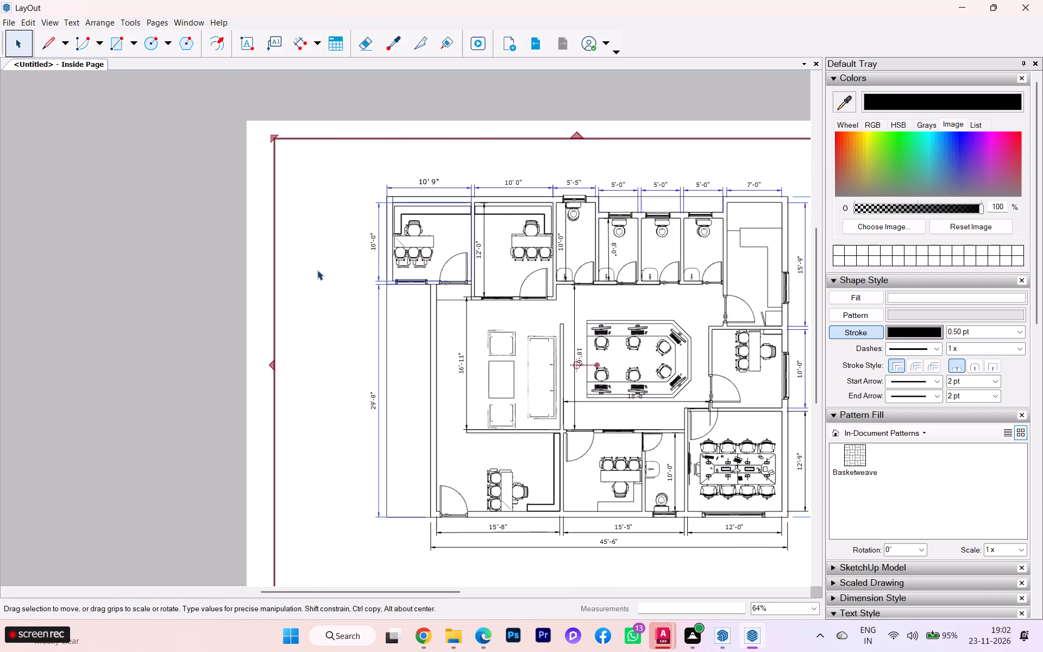
scroll(348, 256, "down", 2)
scroll(318, 225, "up", 1)
scroll(318, 224, "down", 6)
scroll(433, 409, "up", 1)
scroll(433, 409, "down", 2)
scroll(433, 409, "up", 7)
scroll(430, 388, "down", 1)
scroll(430, 388, "up", 2)
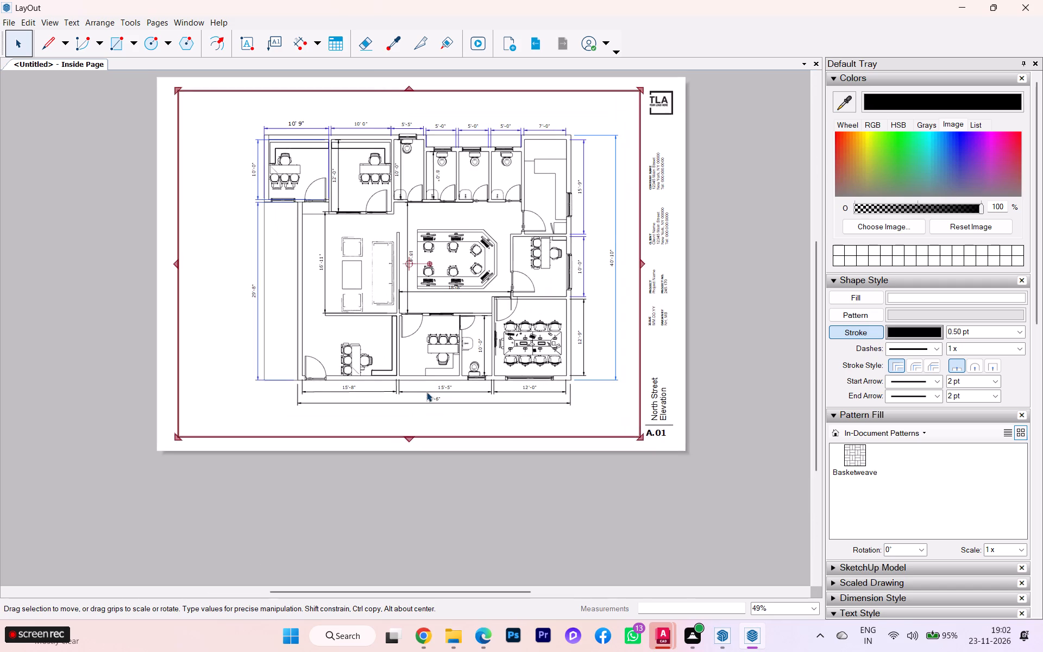
scroll(426, 392, "up", 2)
scroll(424, 395, "down", 2)
scroll(423, 396, "up", 1)
left_click(370, 392, "ctrl")
left_click(401, 403, "ctrl")
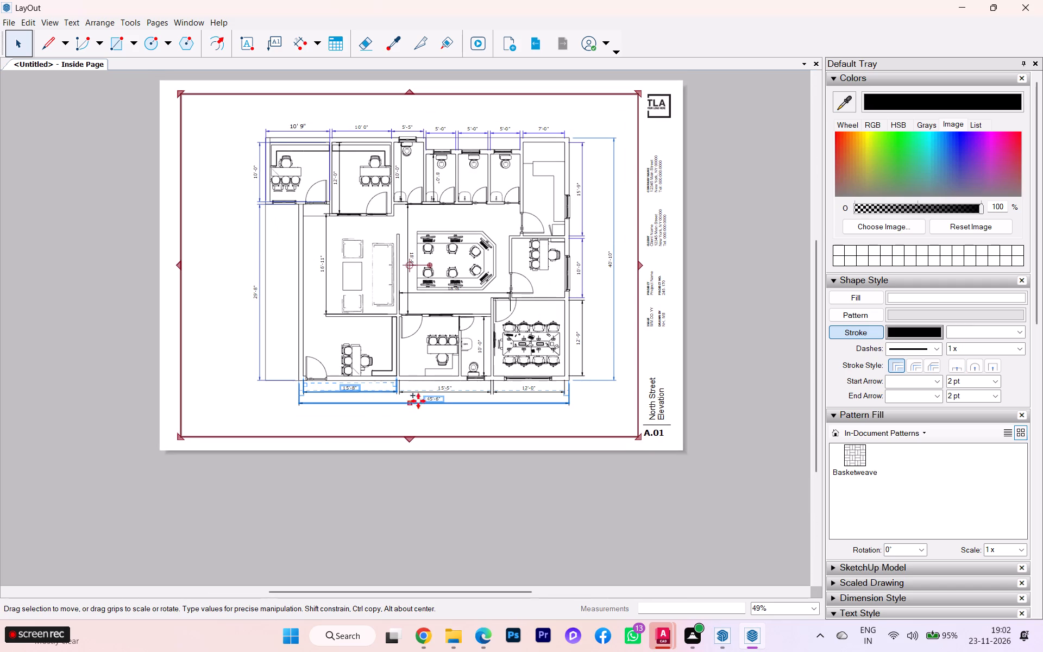
left_click(449, 392, "ctrl")
left_click(543, 390, "ctrl")
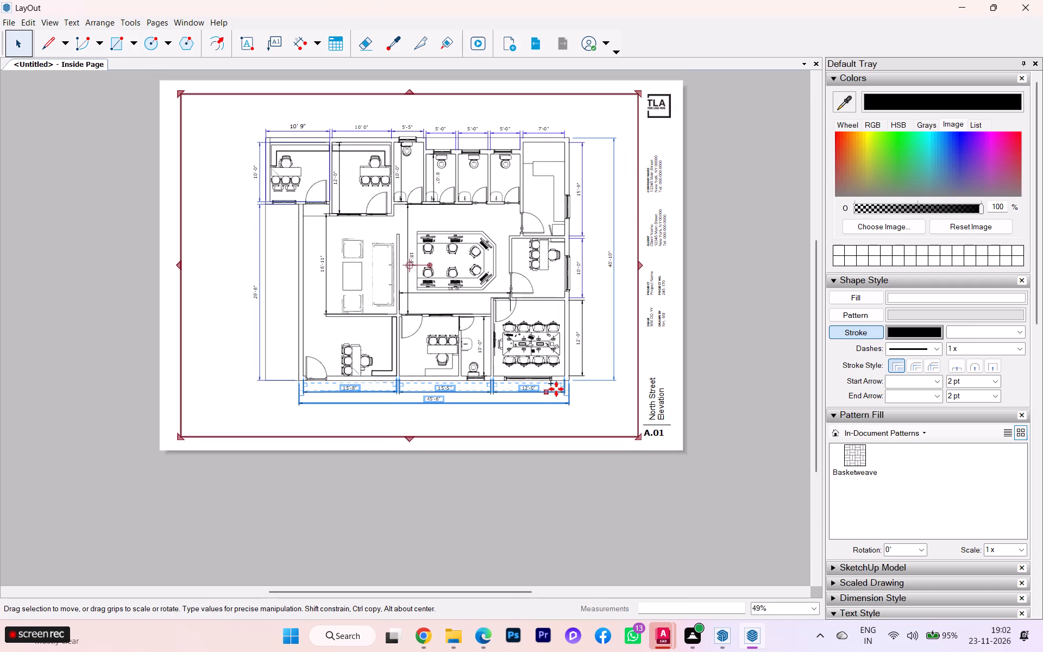
left_click(582, 352, "ctrl")
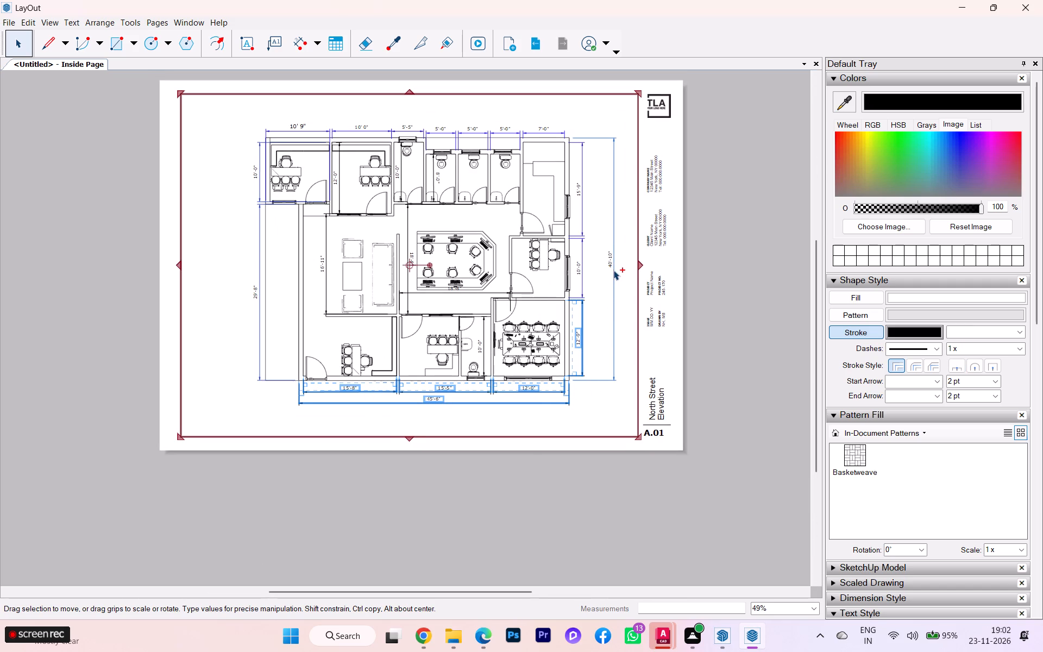
left_click(952, 160)
left_click(731, 179)
Set the stroke width of the three room dimensions and the overall height dimension right of the plan to 0.60 pt.
scroll(739, 210, "down", 1)
scroll(428, 212, "down", 1)
scroll(428, 213, "up", 2)
scroll(363, 247, "up", 2)
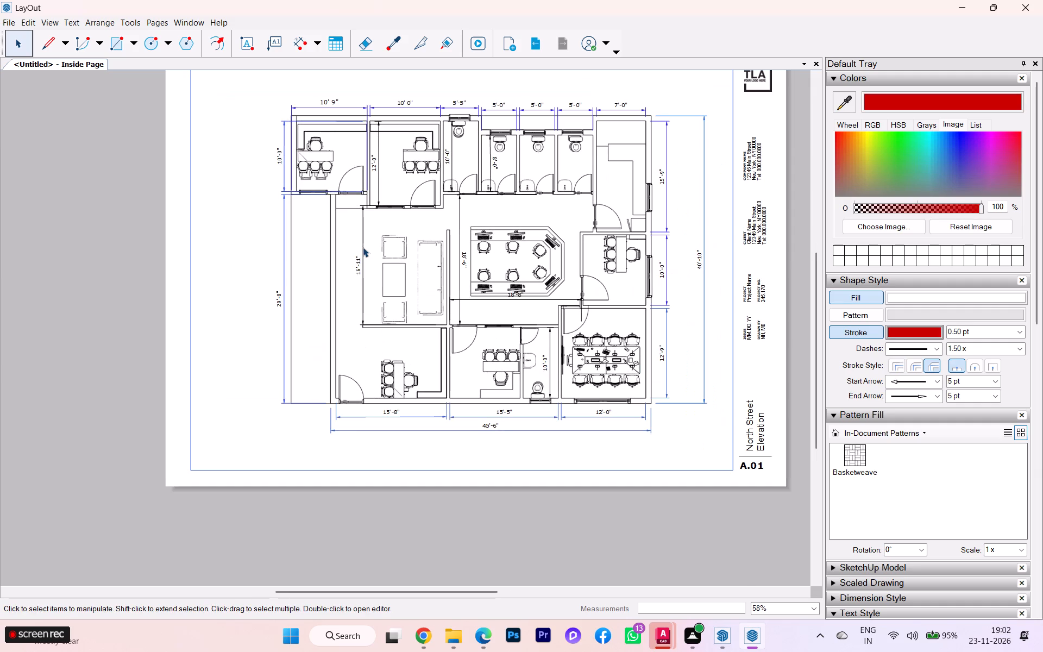
scroll(717, 212, "down", 2)
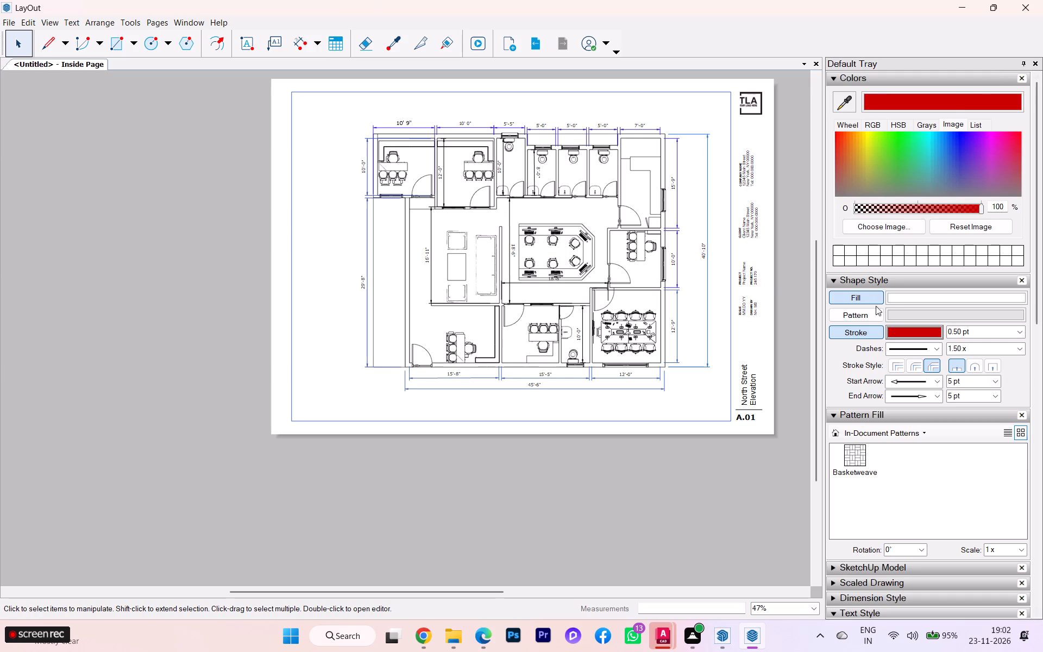
scroll(846, 507, "down", 3)
scroll(827, 505, "up", 1)
left_click(847, 598)
scroll(859, 347, "down", 1)
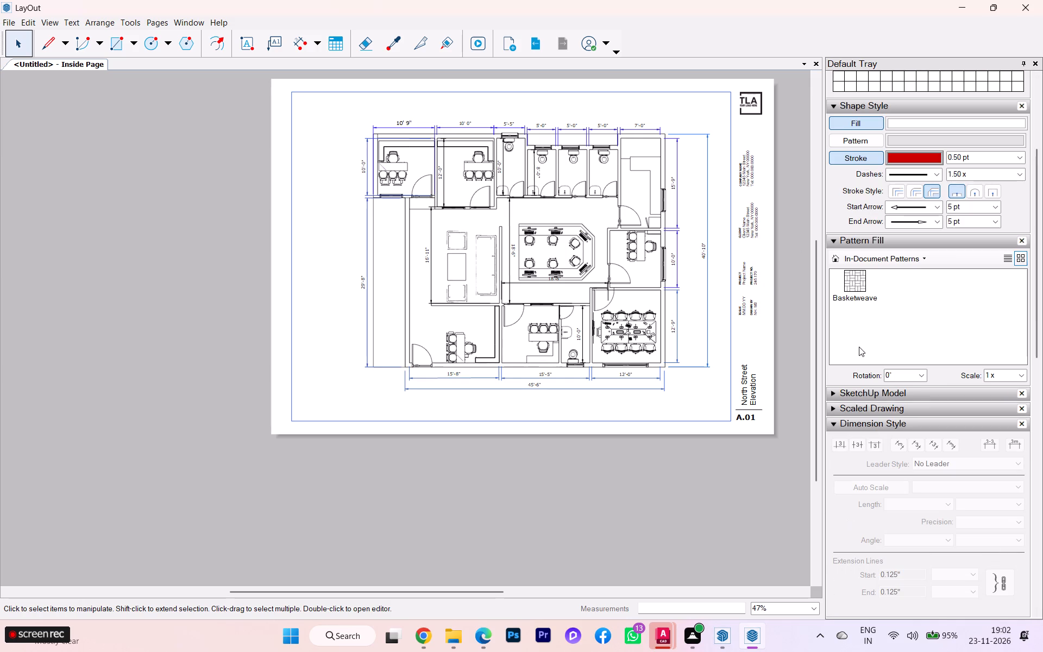
scroll(859, 347, "down", 1)
left_click(701, 292)
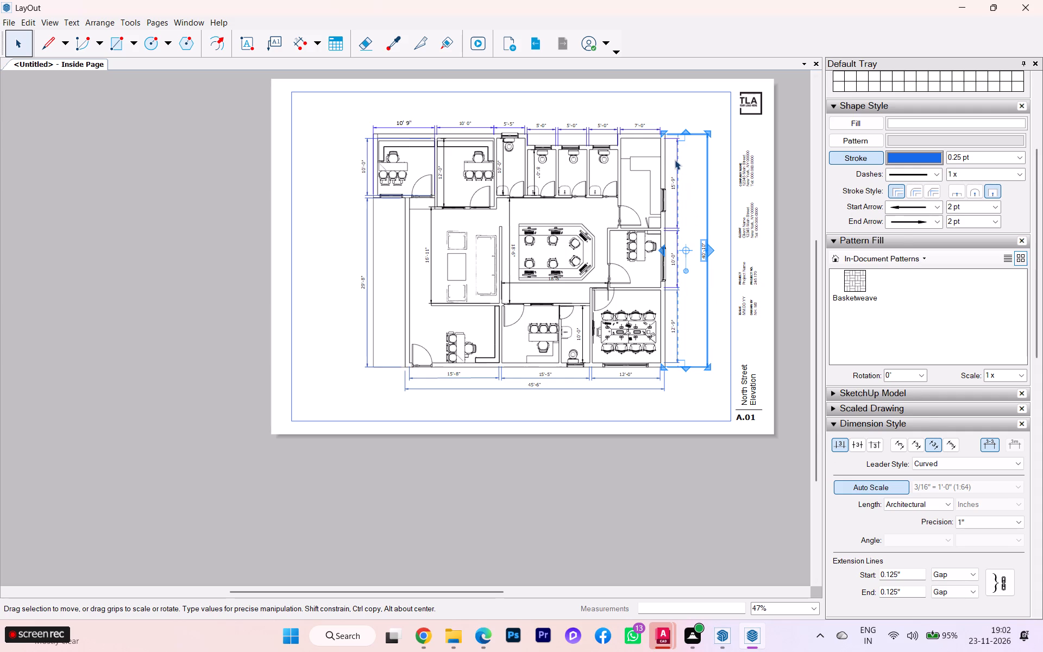
left_click(678, 213)
left_click(676, 264, "ctrl")
left_click(673, 305, "ctrl")
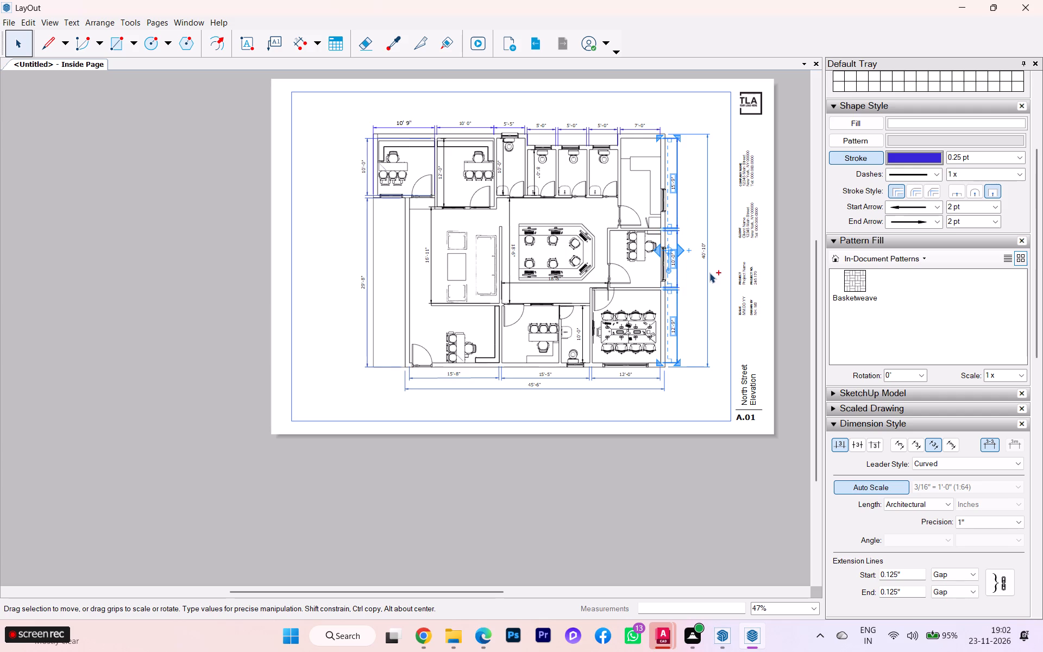
left_click(708, 275, "ctrl")
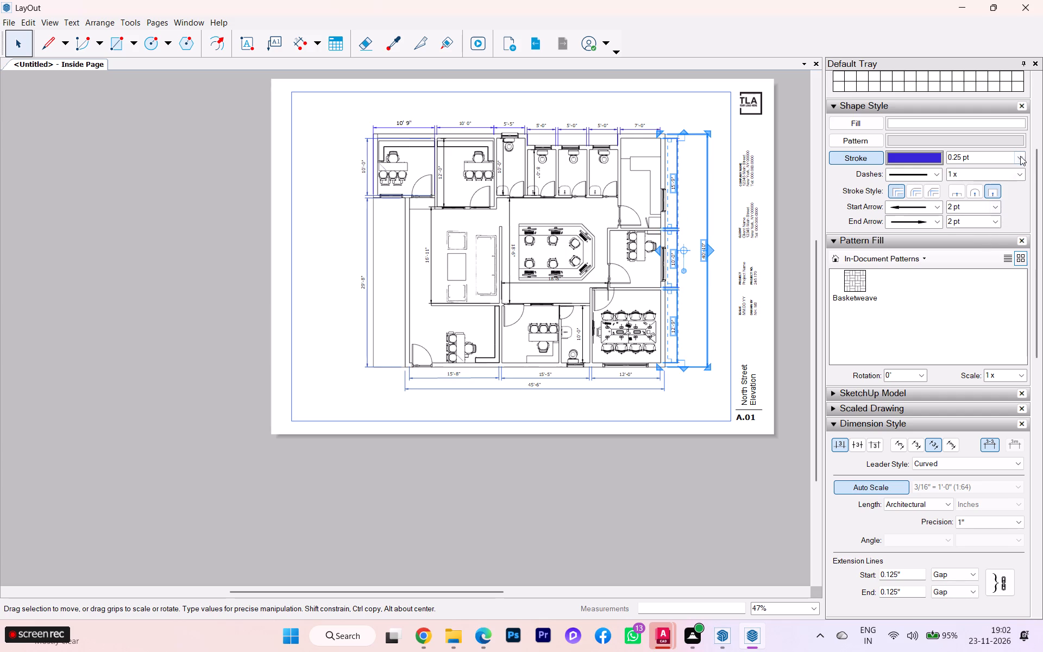
left_click(1022, 154)
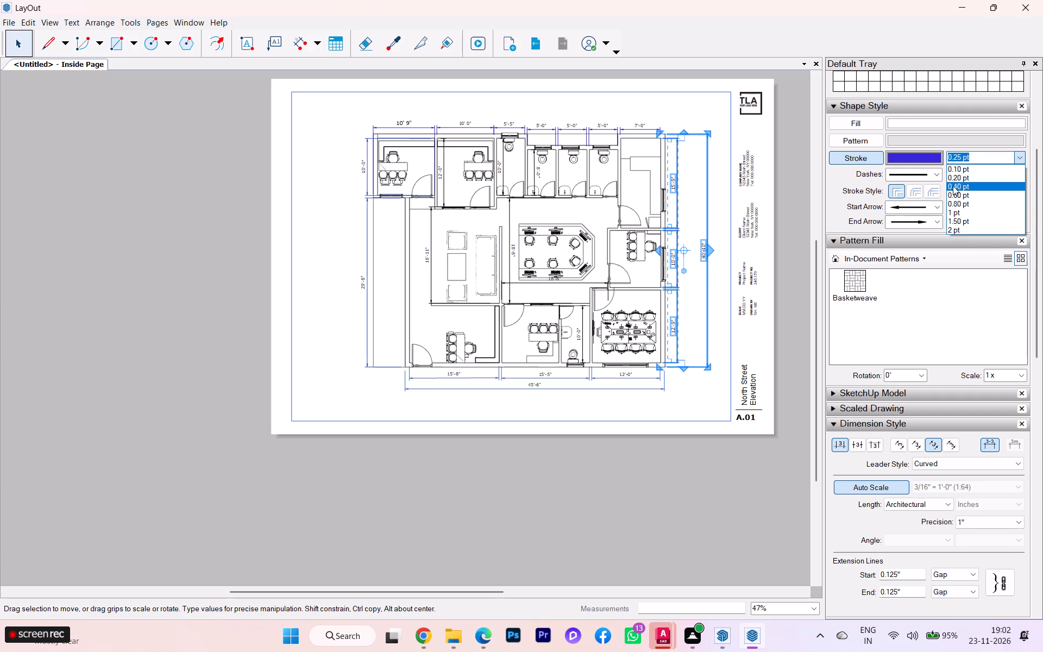
left_click(954, 195)
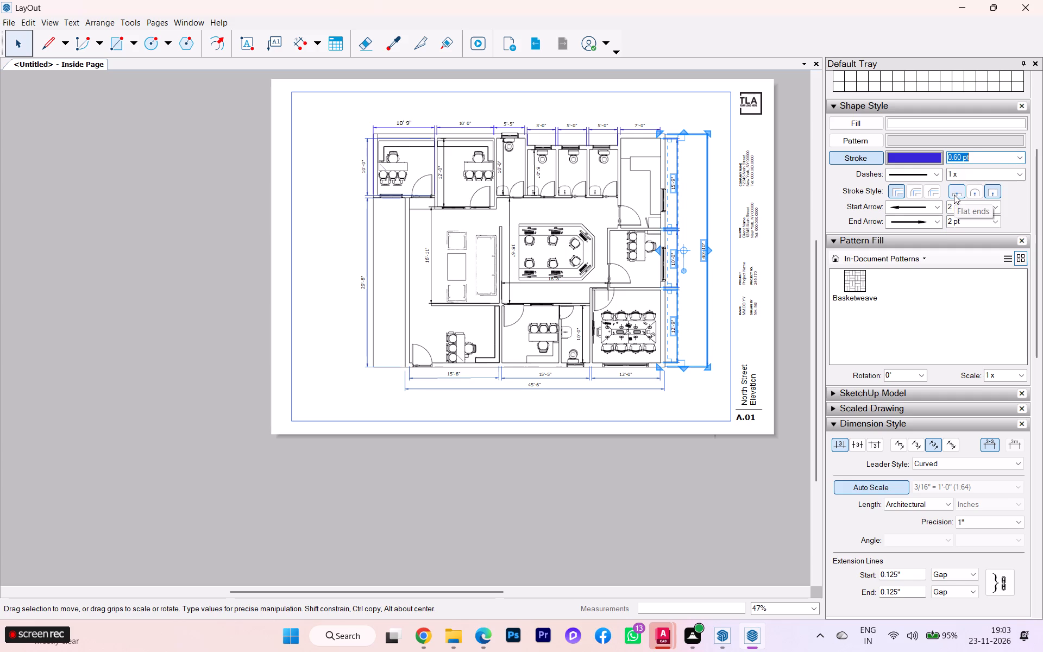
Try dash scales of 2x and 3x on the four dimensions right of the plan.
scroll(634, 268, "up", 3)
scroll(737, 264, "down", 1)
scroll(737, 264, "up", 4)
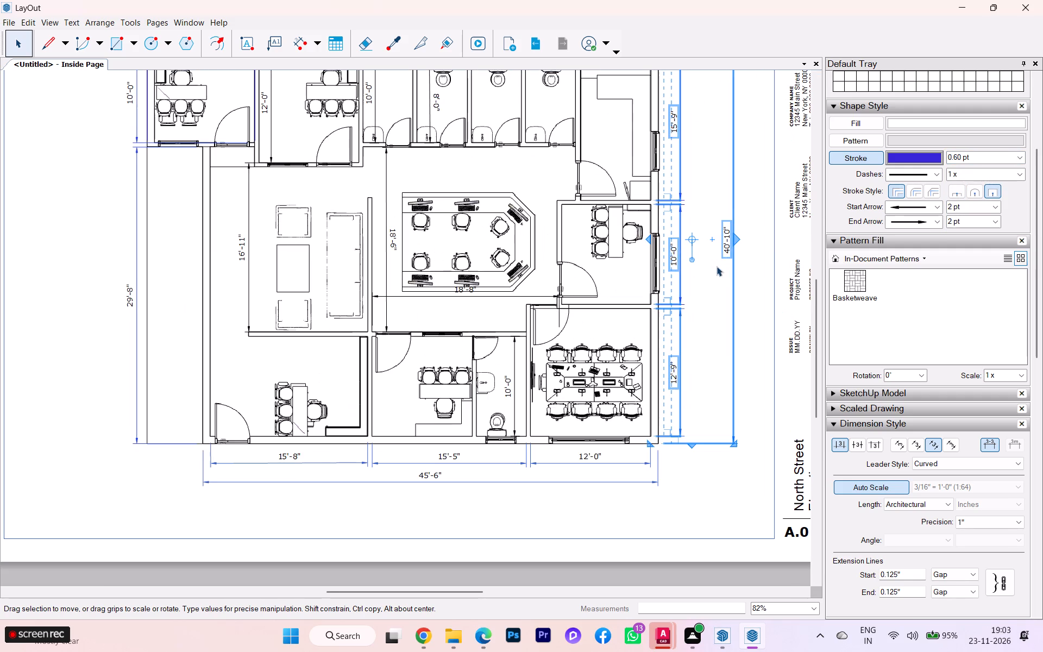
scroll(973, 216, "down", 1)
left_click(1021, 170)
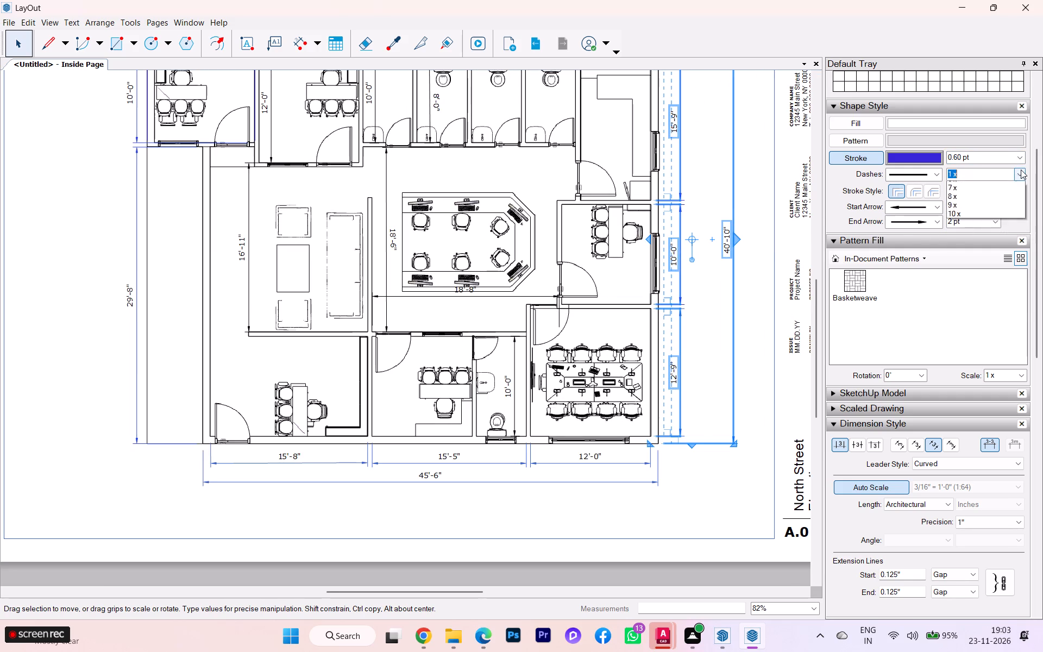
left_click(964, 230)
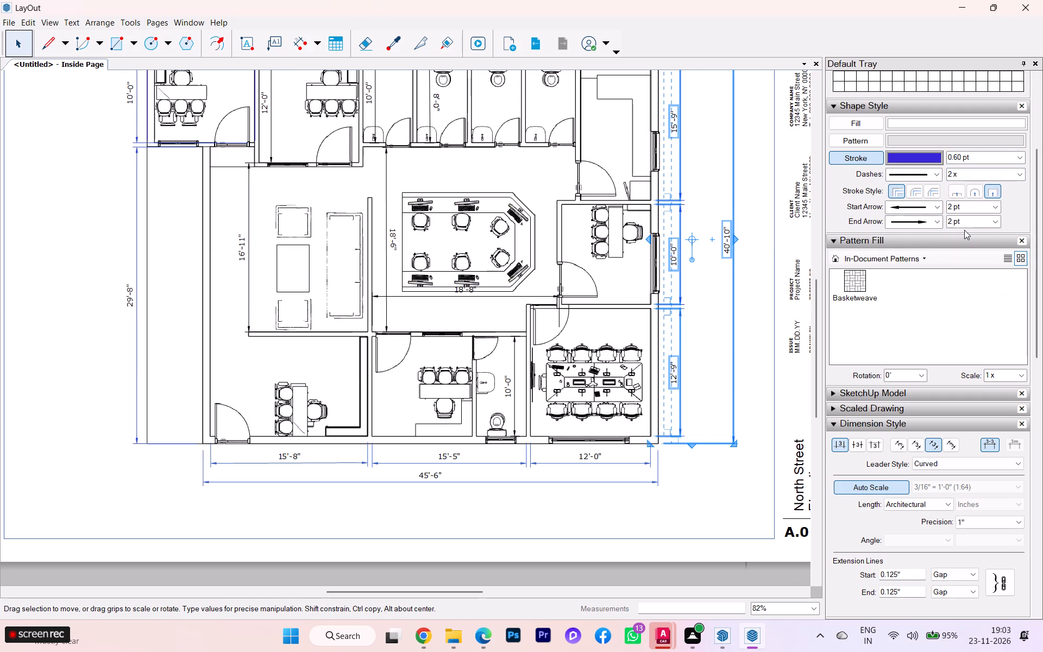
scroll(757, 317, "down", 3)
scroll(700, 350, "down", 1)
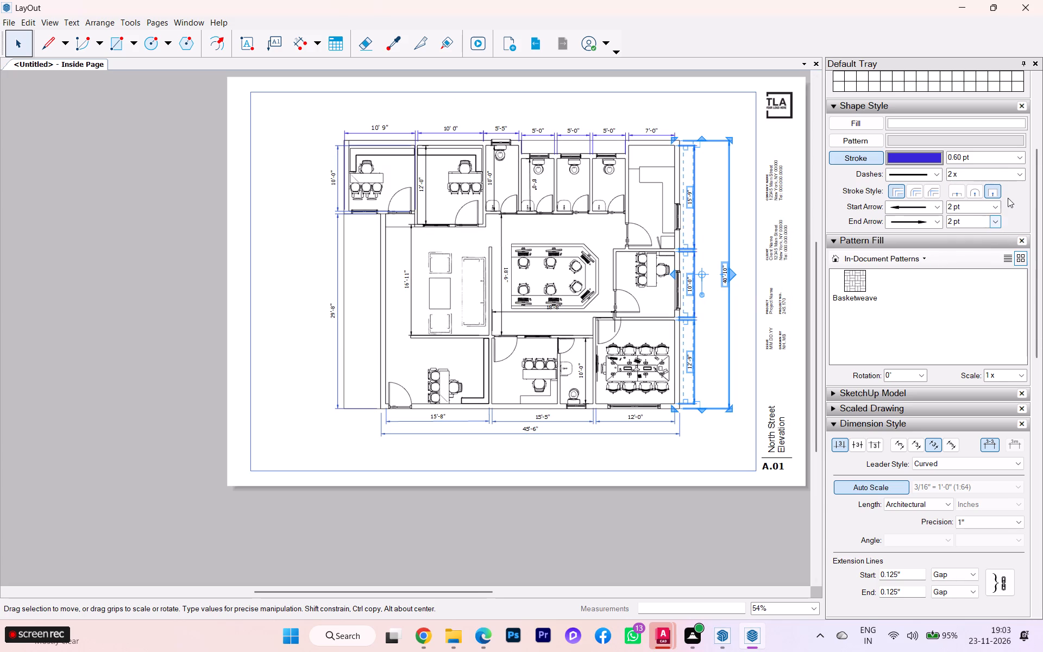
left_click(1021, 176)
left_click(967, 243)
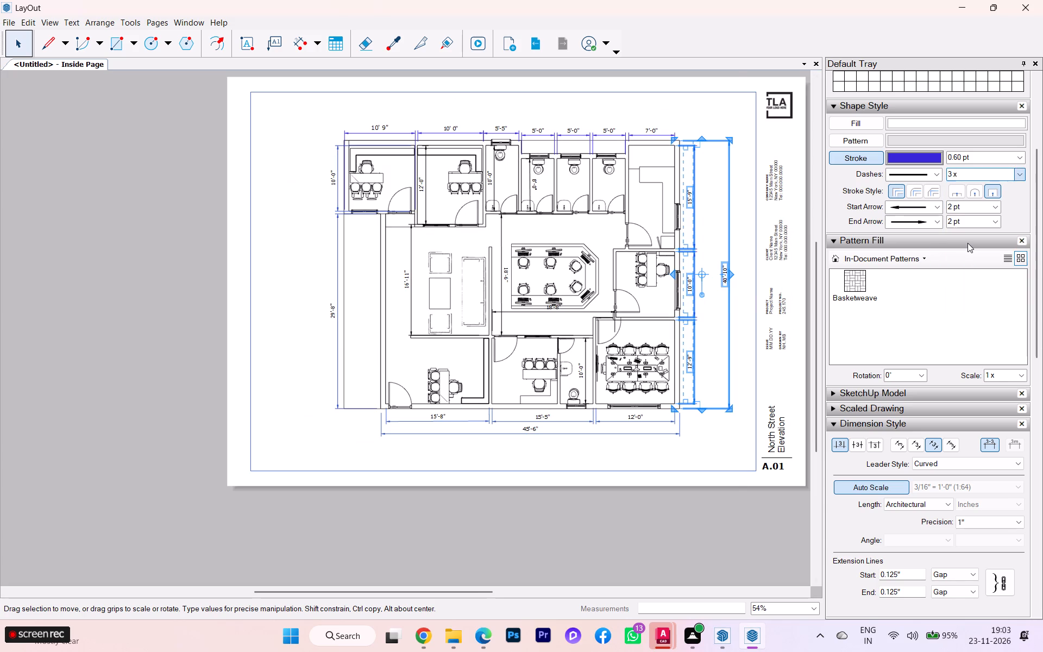
Set the dash scale of the four dimensions right of the plan to 10x.
left_click(1020, 172)
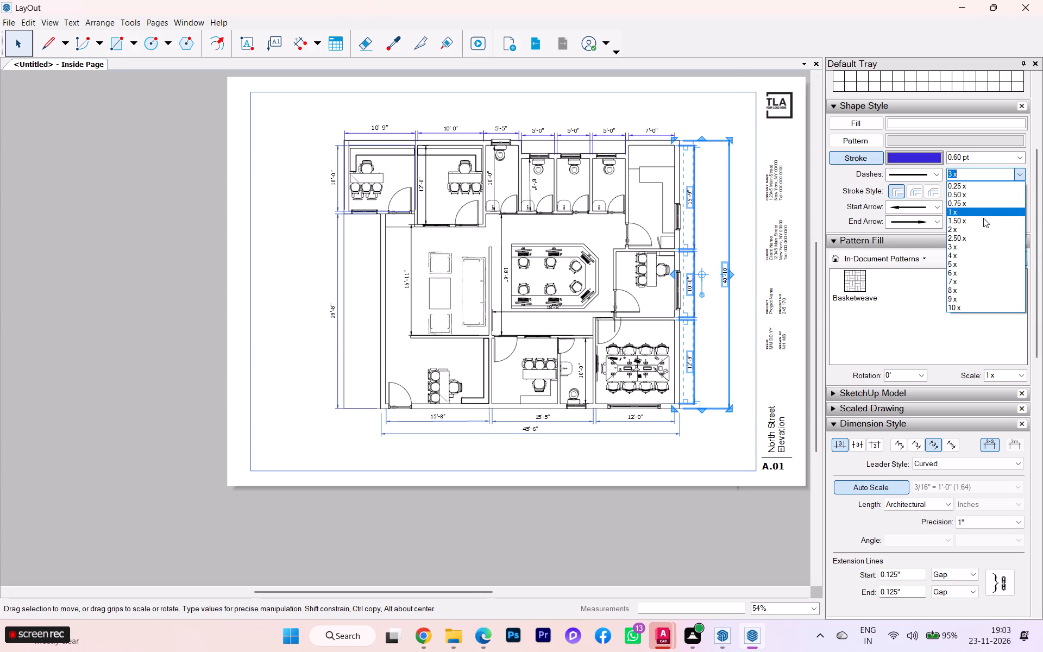
left_click(956, 305)
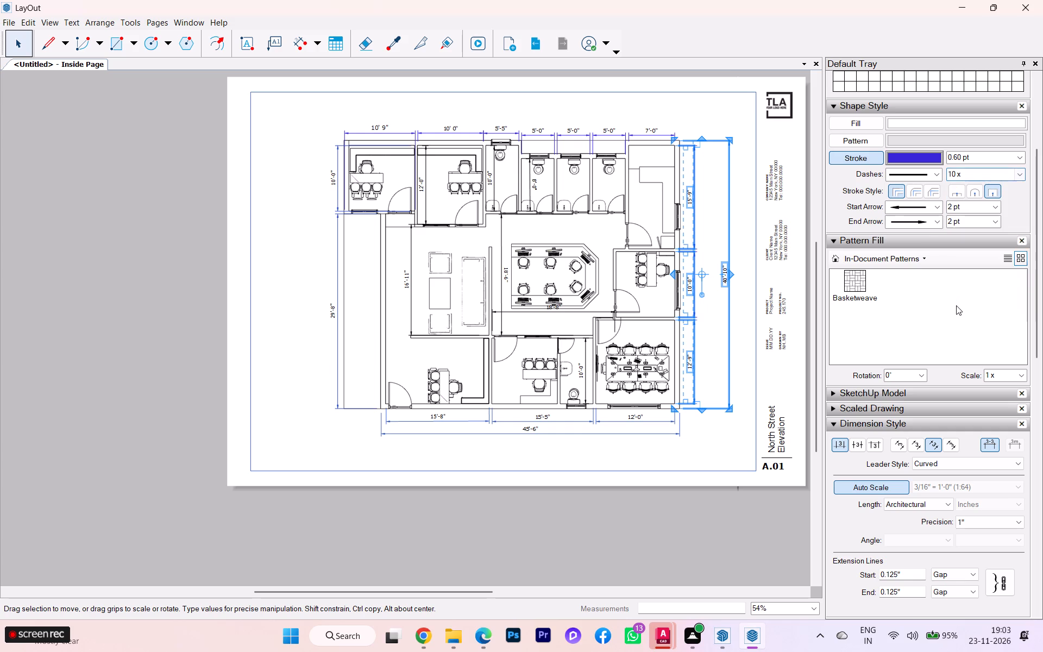
scroll(763, 298, "up", 5)
scroll(709, 285, "up", 3)
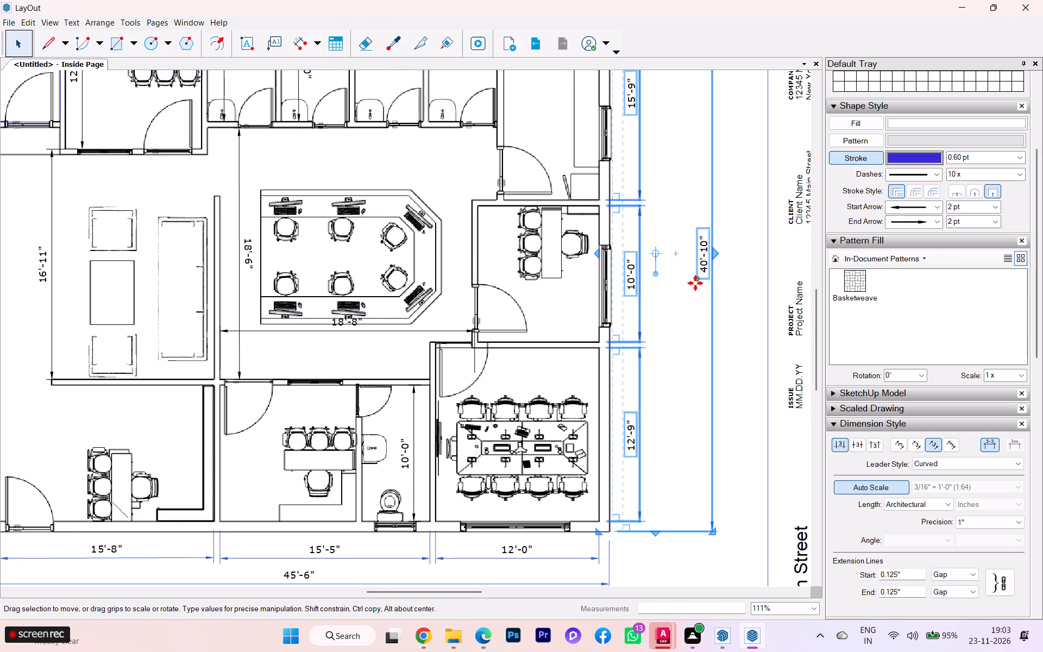
Set the text size of the three room dimensions and the overall height dimension right of the plan to 16 pt.
scroll(694, 282, "down", 7)
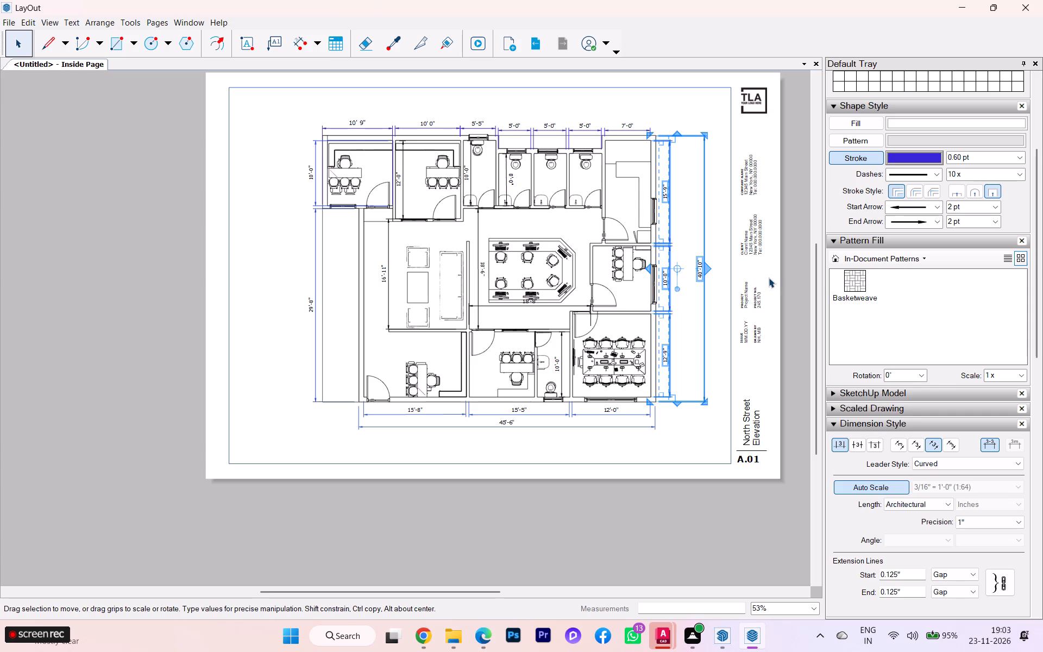
scroll(865, 397, "down", 2)
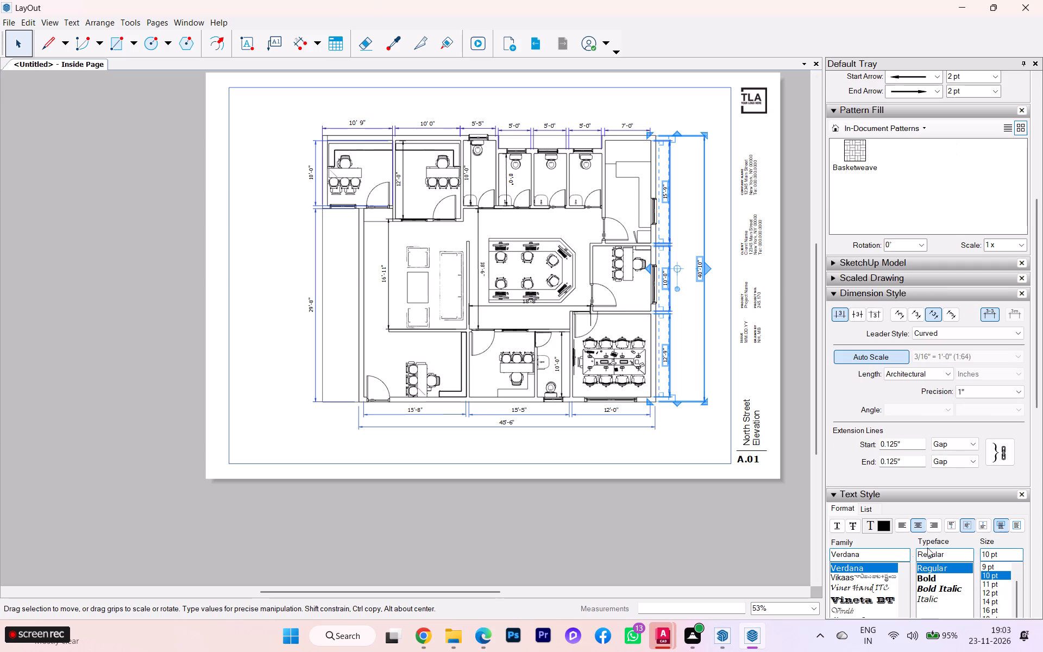
scroll(987, 577, "down", 2)
left_click(990, 609)
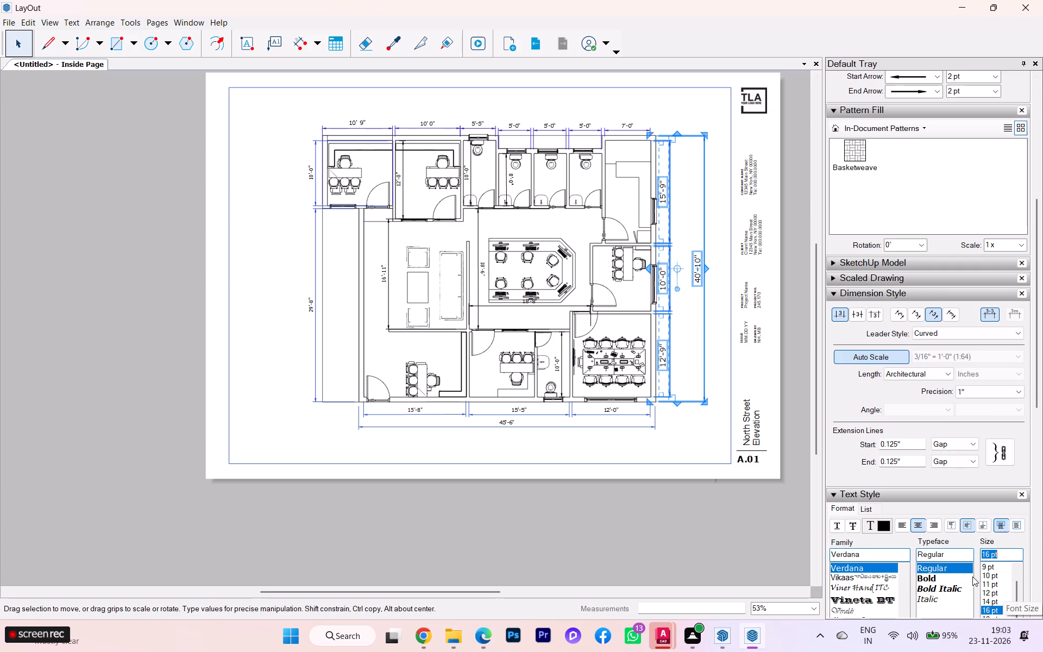
scroll(680, 217, "down", 2)
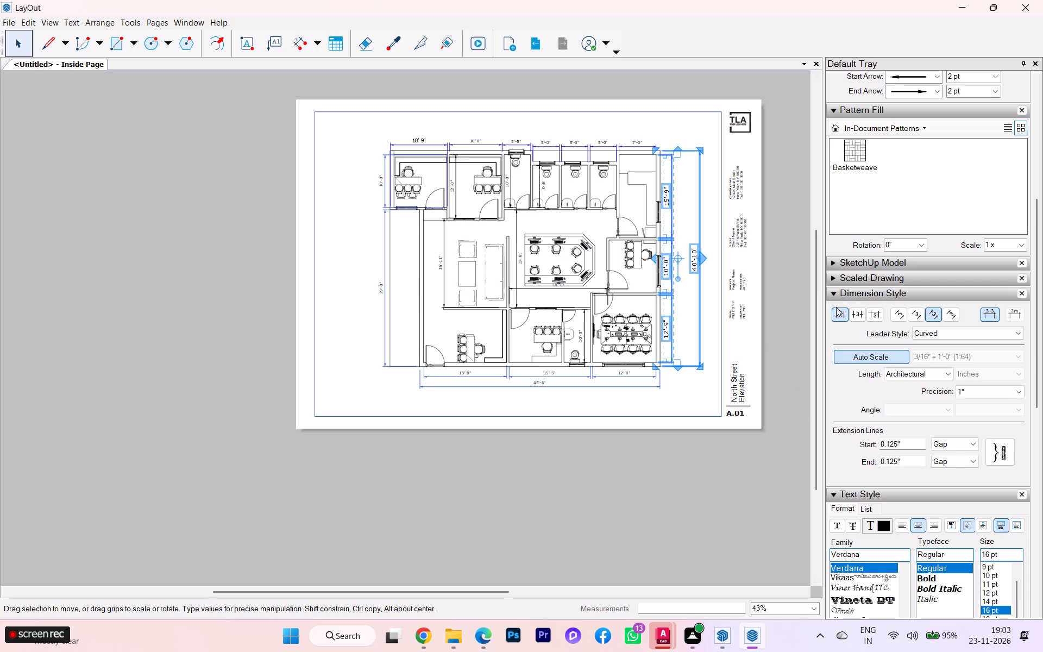
Add a new layer named "dimensions" and clear the selection.
scroll(875, 192, "up", 2)
left_click(833, 293)
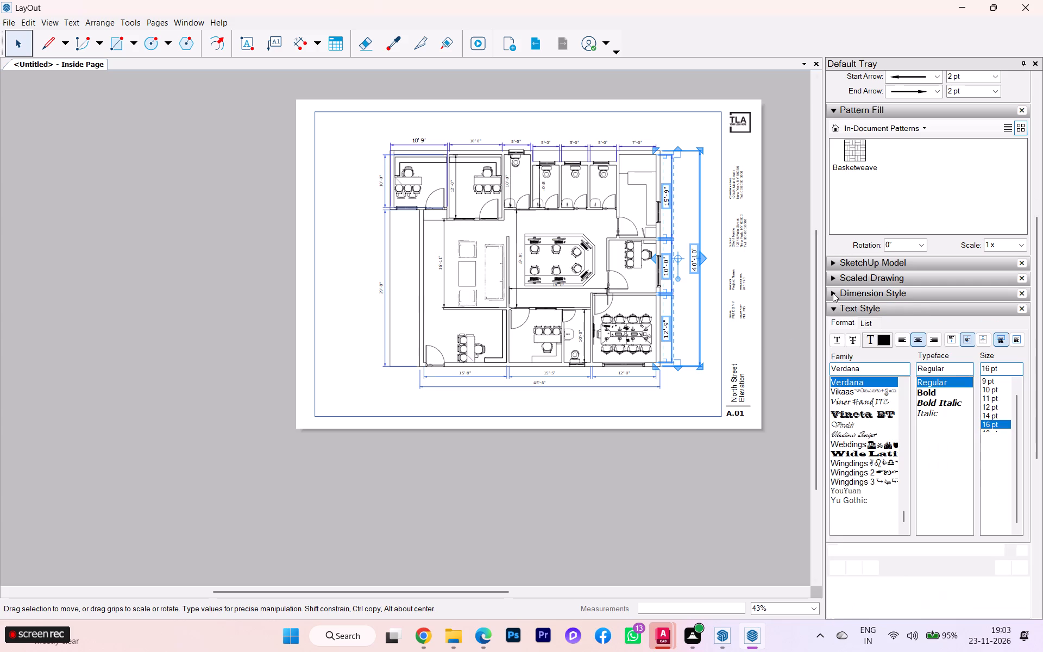
scroll(863, 358, "down", 3)
scroll(885, 429, "down", 2)
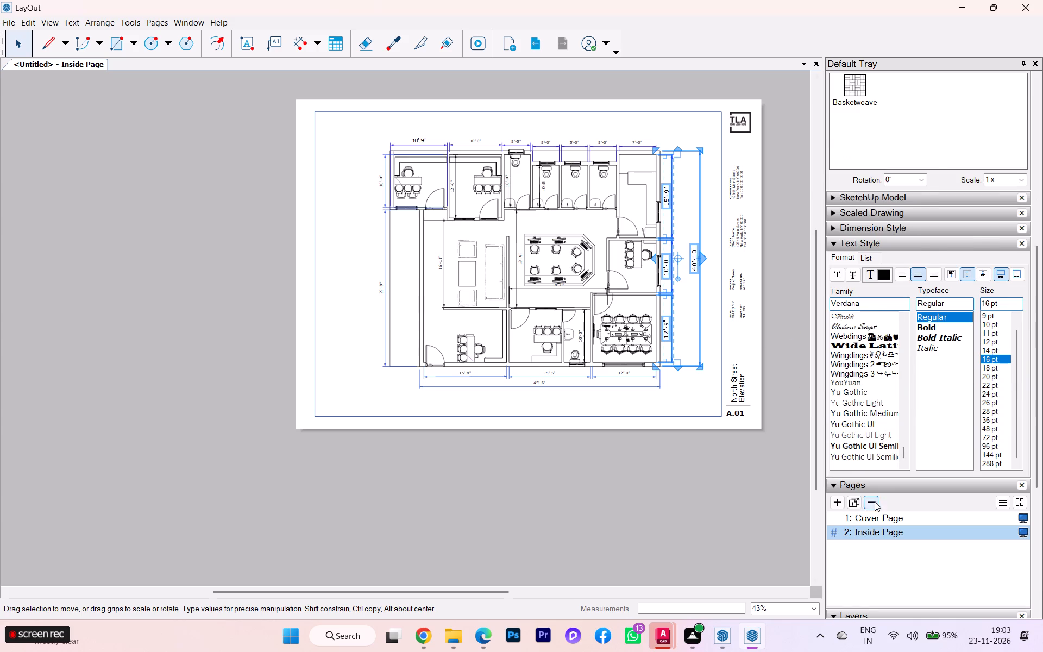
scroll(870, 516, "down", 2)
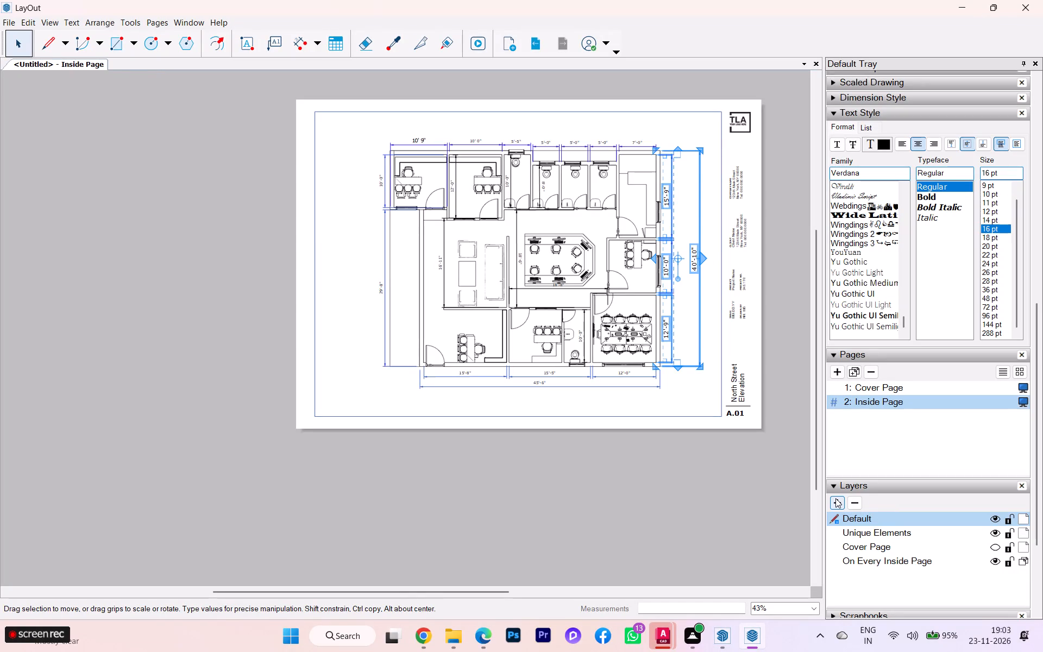
left_click(835, 498)
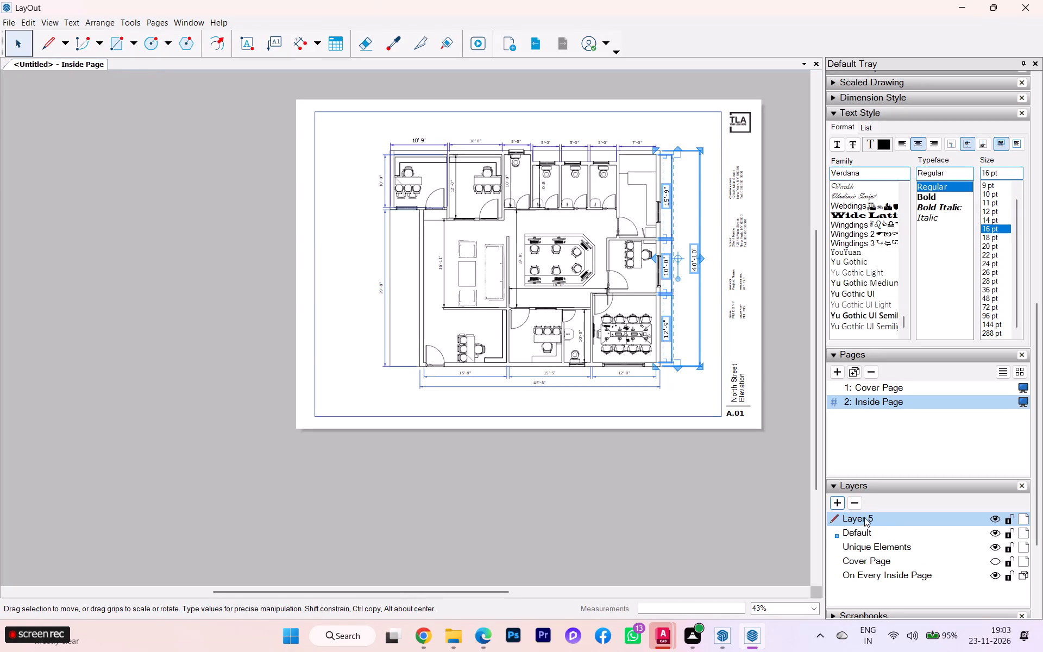
right_click(839, 514)
left_click(854, 520)
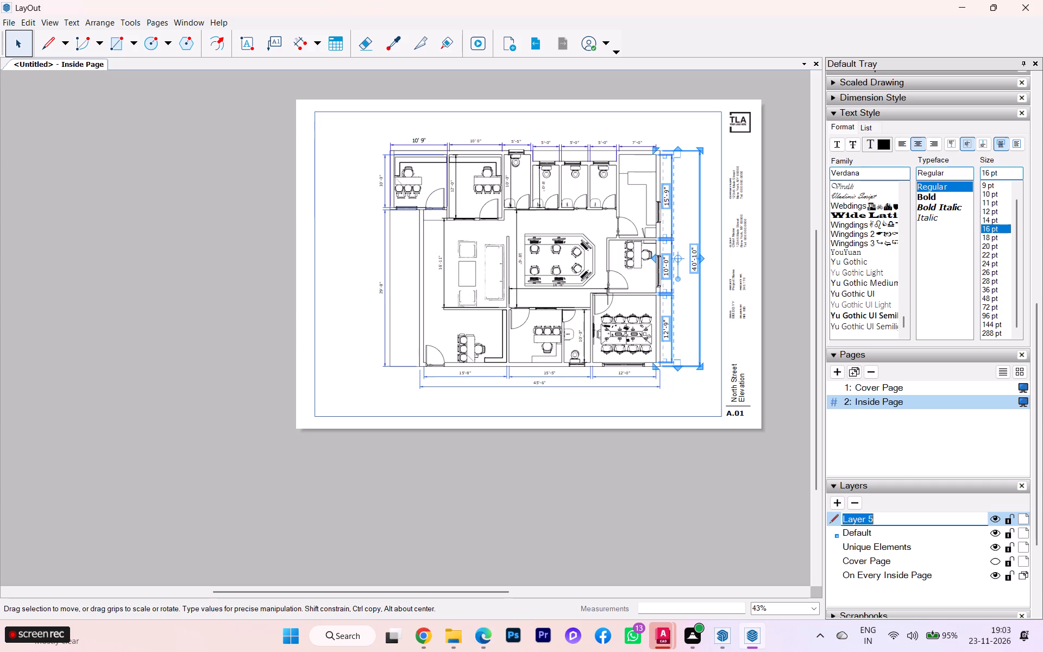
key("BackSpace")
type("dimensions")
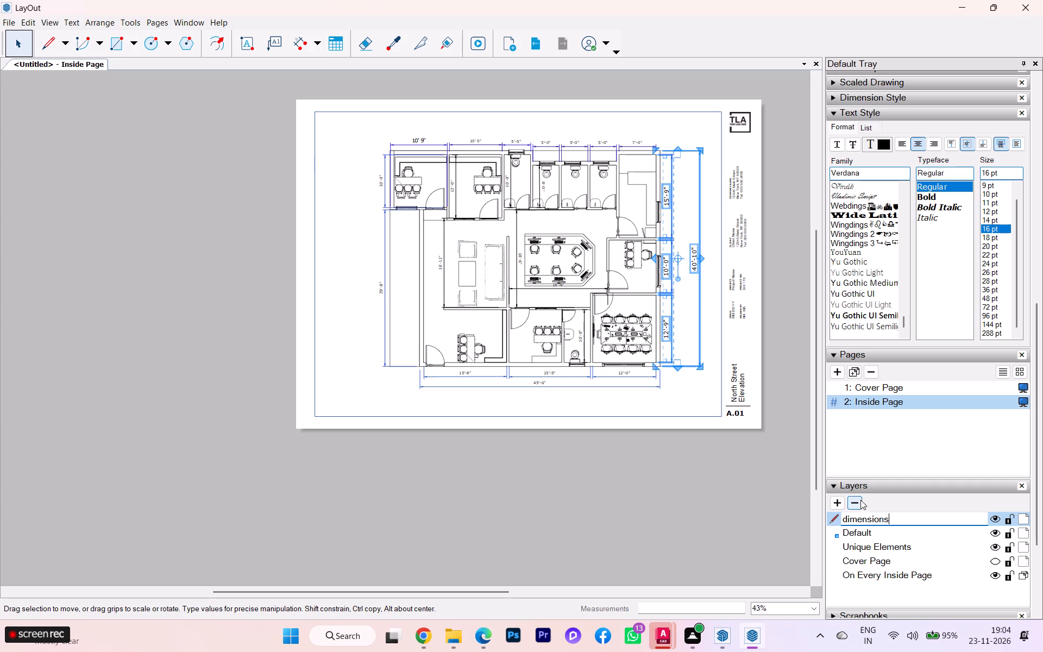
left_click(768, 514)
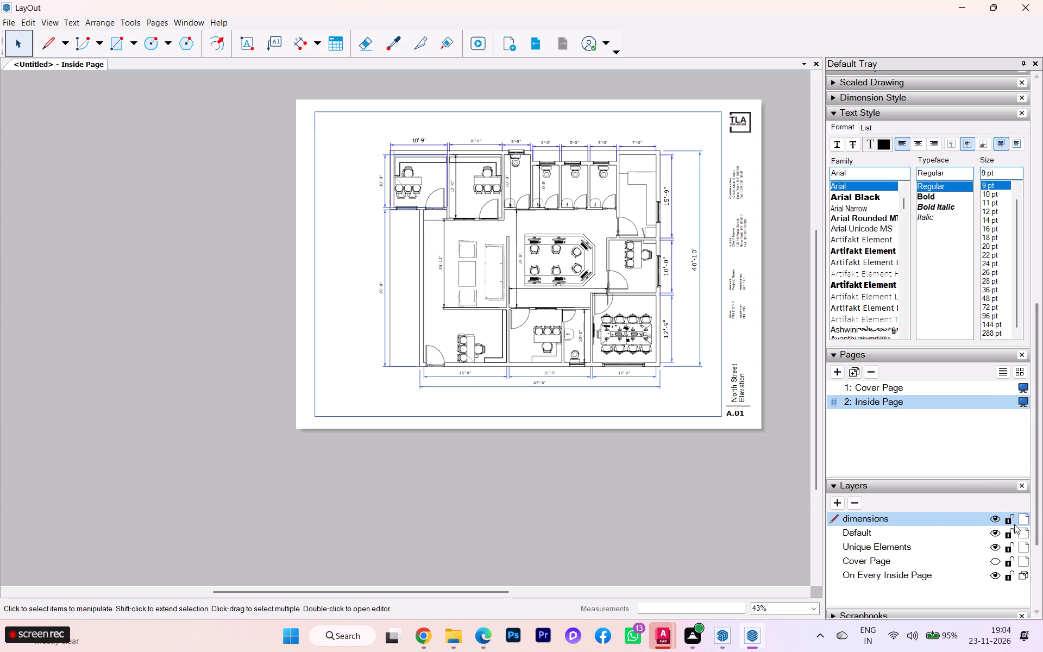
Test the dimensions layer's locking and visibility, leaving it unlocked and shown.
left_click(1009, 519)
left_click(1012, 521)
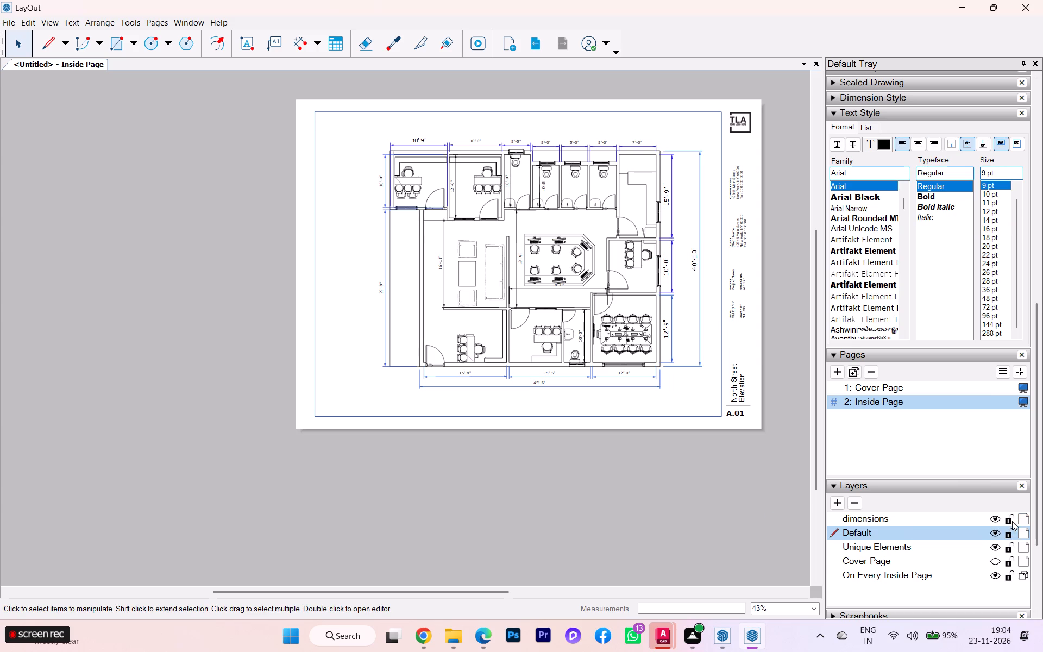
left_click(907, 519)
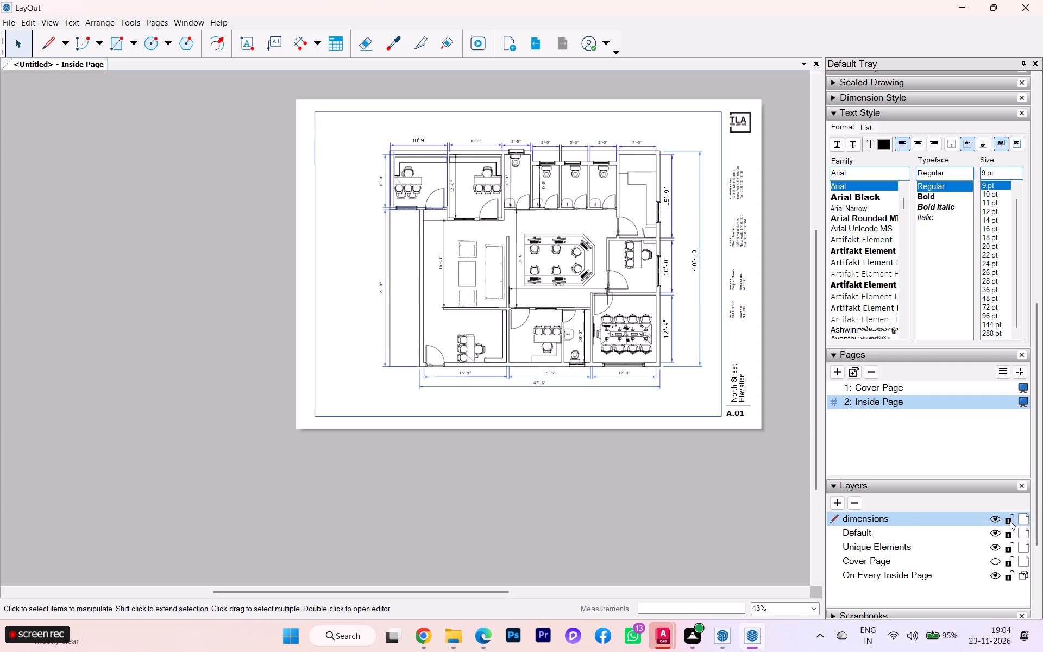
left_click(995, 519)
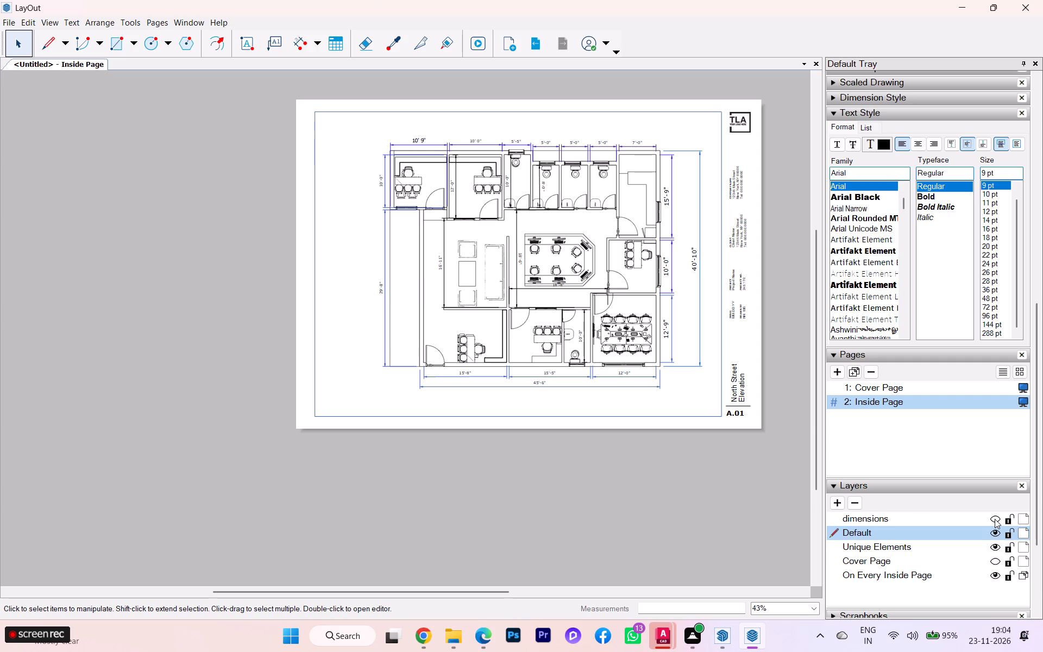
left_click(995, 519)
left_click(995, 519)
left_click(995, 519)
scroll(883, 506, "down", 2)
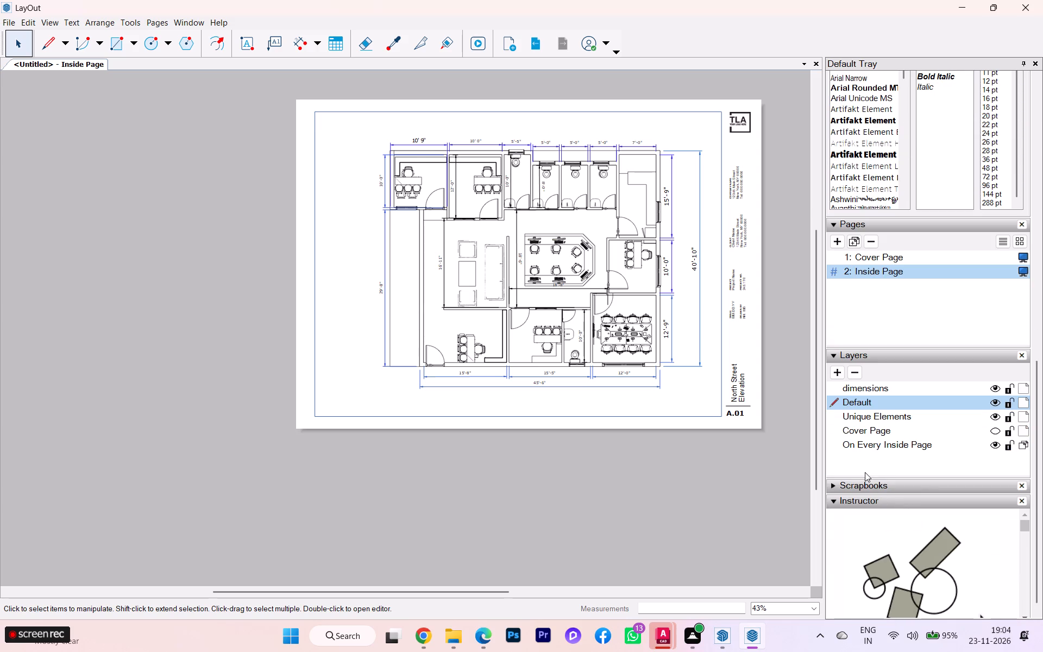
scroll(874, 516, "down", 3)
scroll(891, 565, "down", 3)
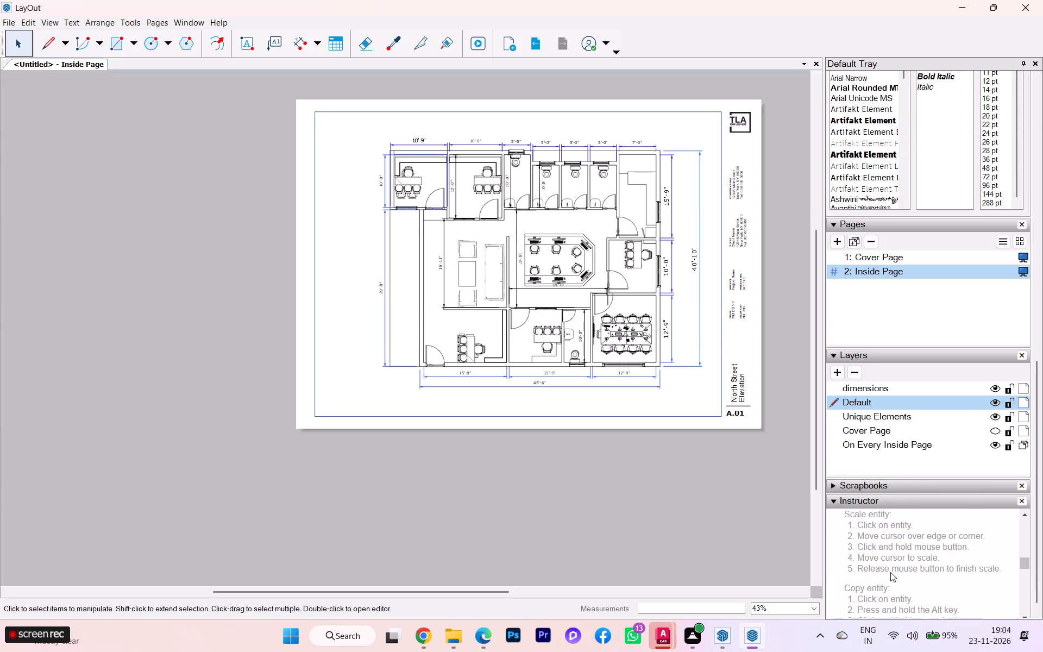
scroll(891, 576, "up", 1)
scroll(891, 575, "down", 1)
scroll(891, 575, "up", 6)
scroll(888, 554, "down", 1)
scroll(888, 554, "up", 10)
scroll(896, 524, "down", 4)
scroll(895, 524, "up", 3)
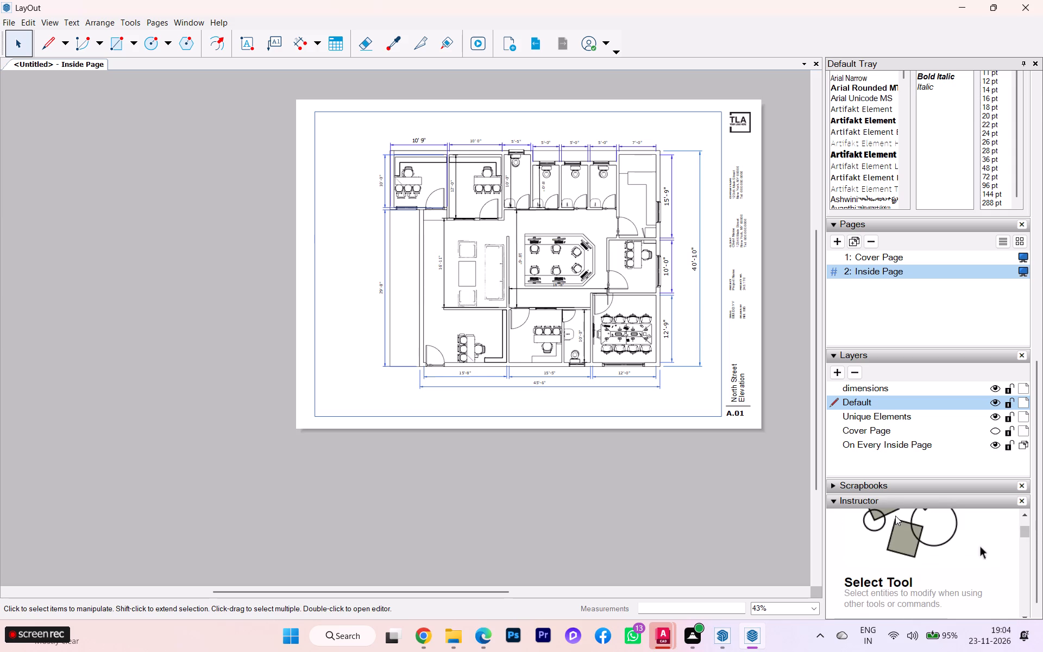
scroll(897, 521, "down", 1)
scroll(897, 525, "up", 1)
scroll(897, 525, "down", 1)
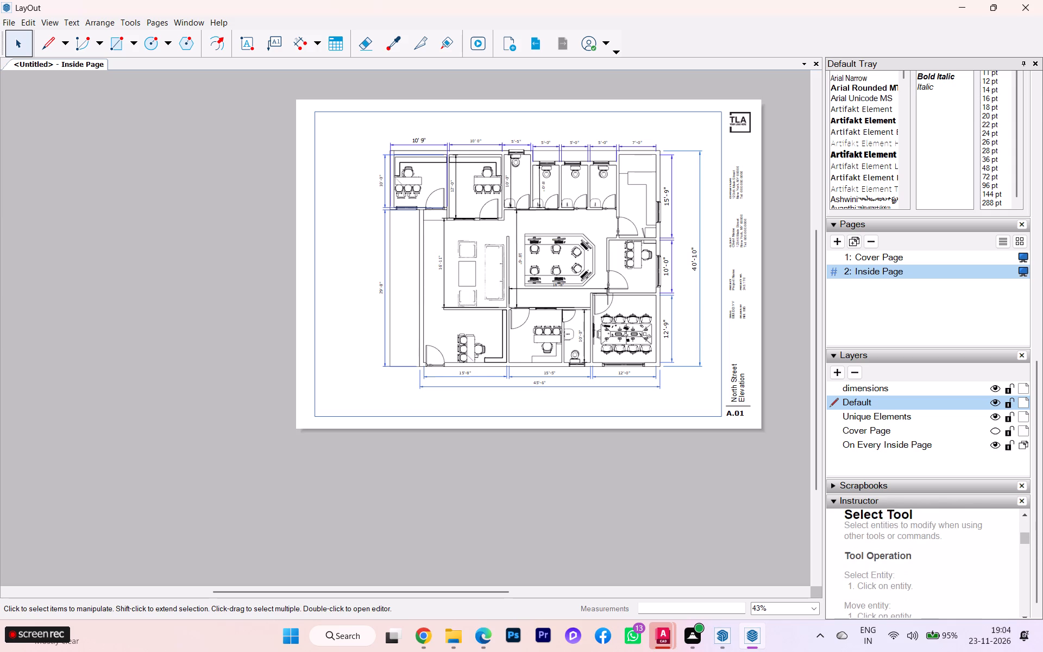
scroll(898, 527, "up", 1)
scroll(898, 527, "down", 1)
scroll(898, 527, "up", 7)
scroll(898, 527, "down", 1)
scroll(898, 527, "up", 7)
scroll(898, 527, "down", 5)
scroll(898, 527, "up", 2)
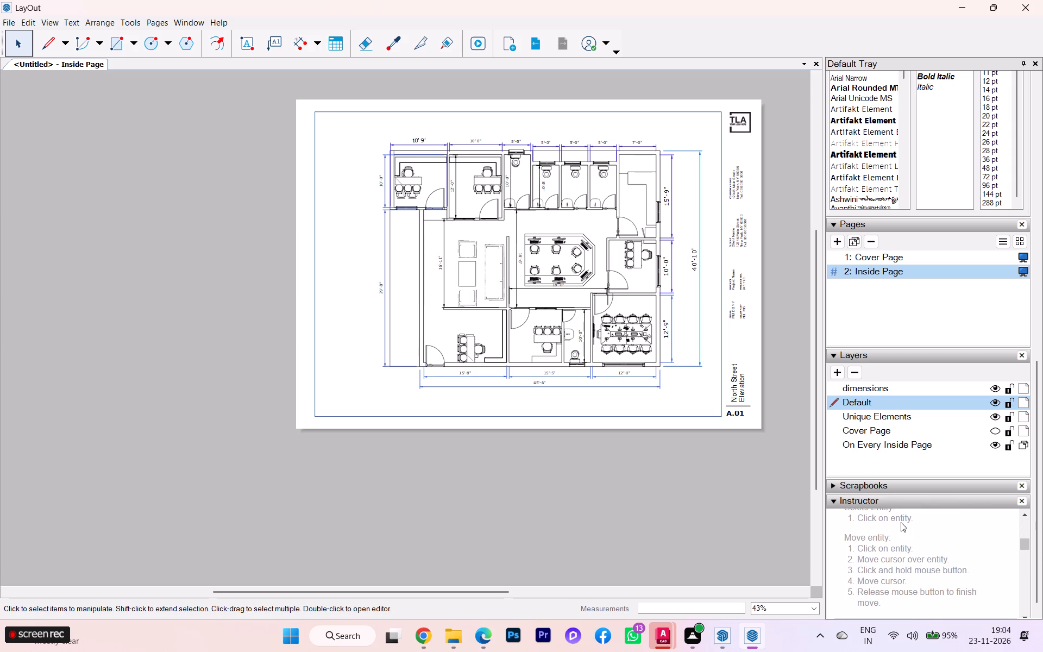
Fold away the Instructor and Text Style sections and check the Scrapbooks section, leaving it folded.
left_click(837, 502)
scroll(822, 435, "down", 3)
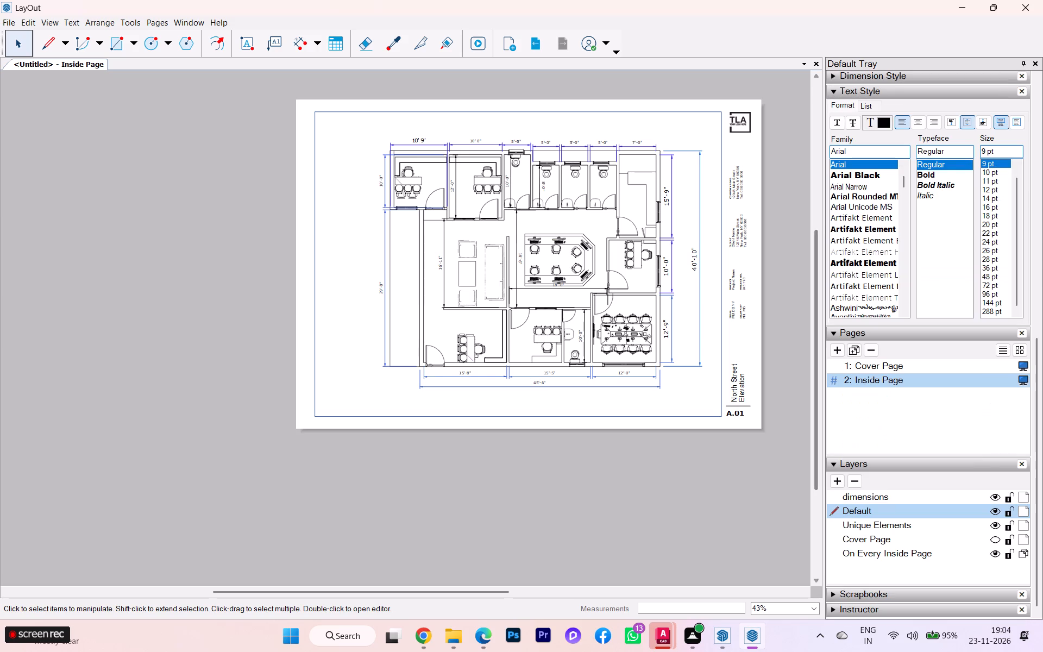
left_click(832, 87)
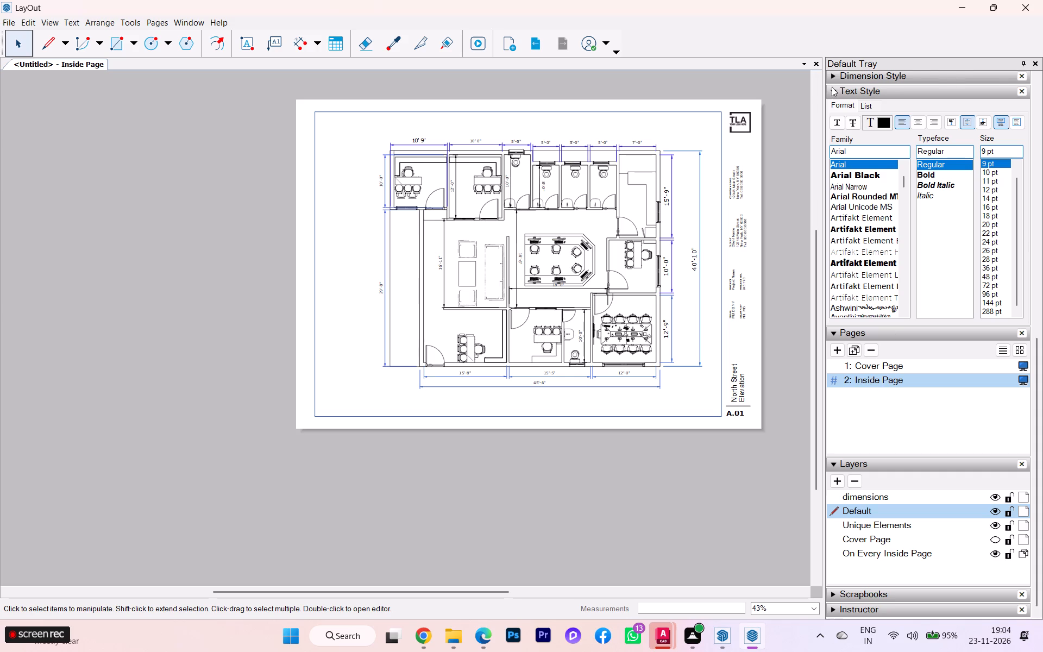
scroll(814, 233, "down", 1)
scroll(885, 532, "down", 1)
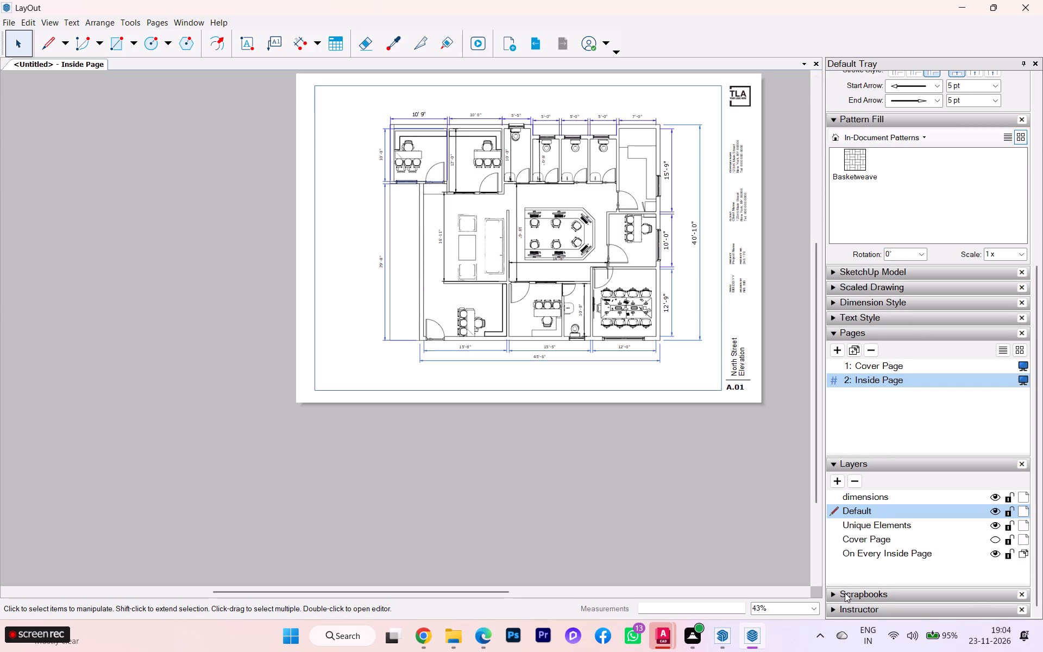
left_click(842, 591)
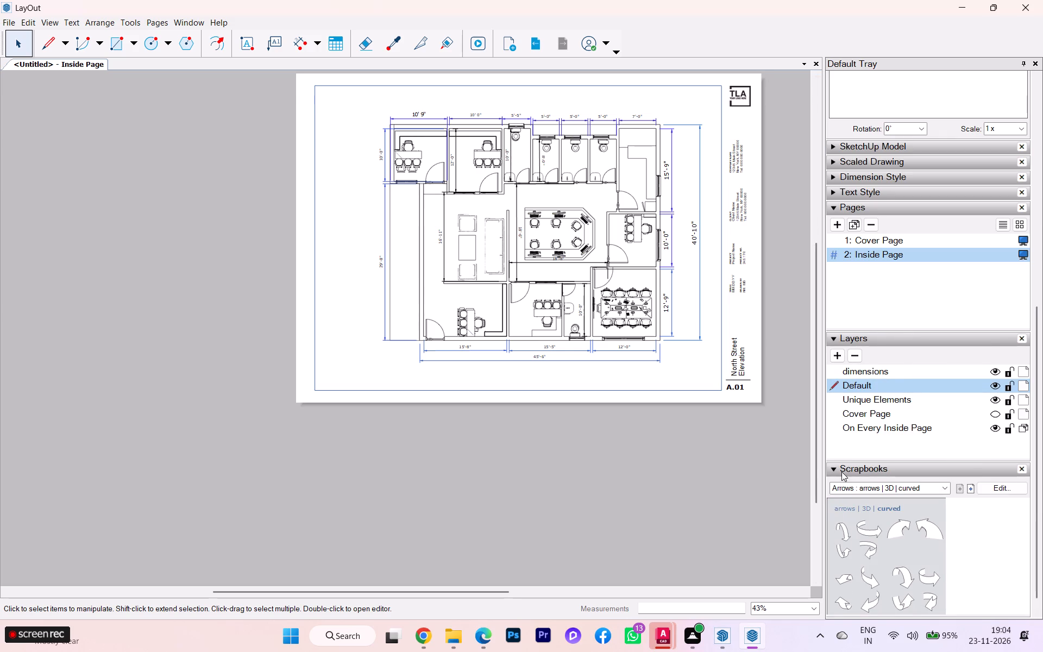
left_click(836, 466)
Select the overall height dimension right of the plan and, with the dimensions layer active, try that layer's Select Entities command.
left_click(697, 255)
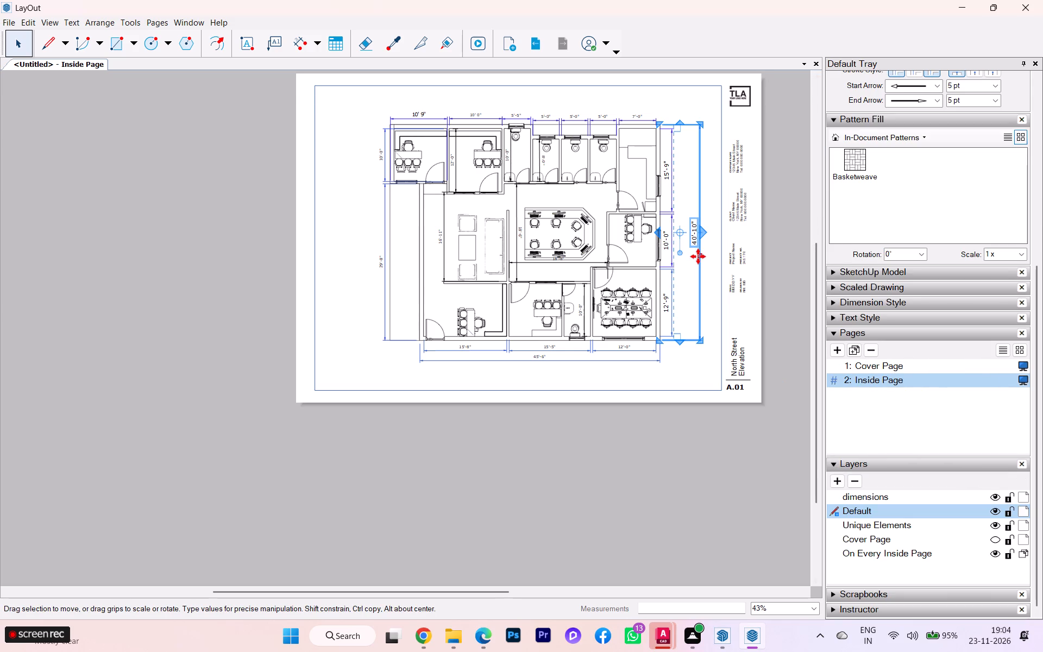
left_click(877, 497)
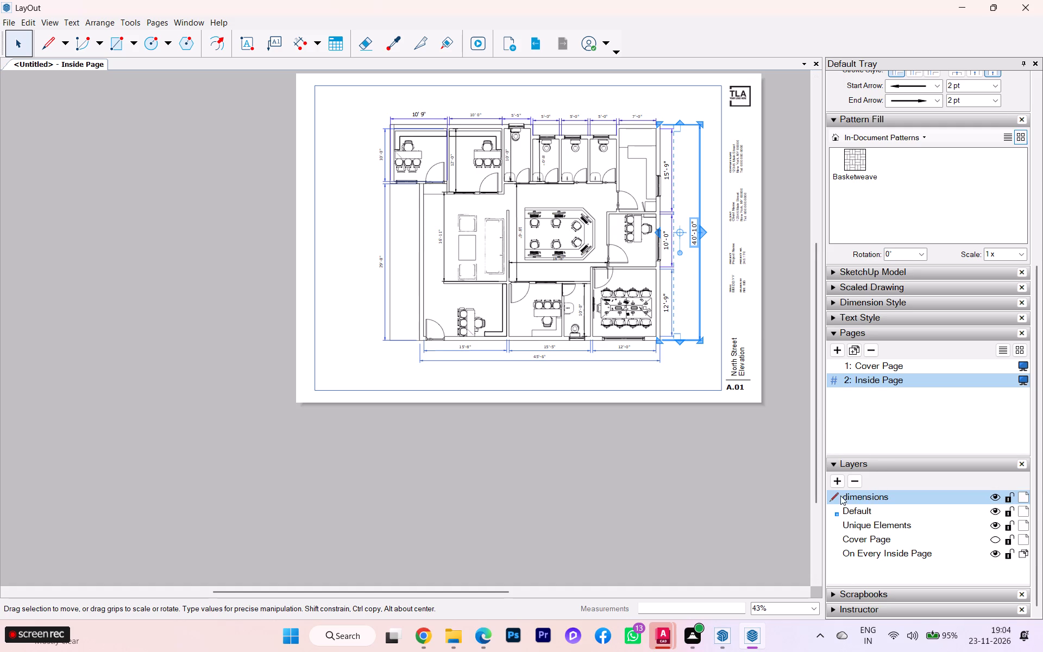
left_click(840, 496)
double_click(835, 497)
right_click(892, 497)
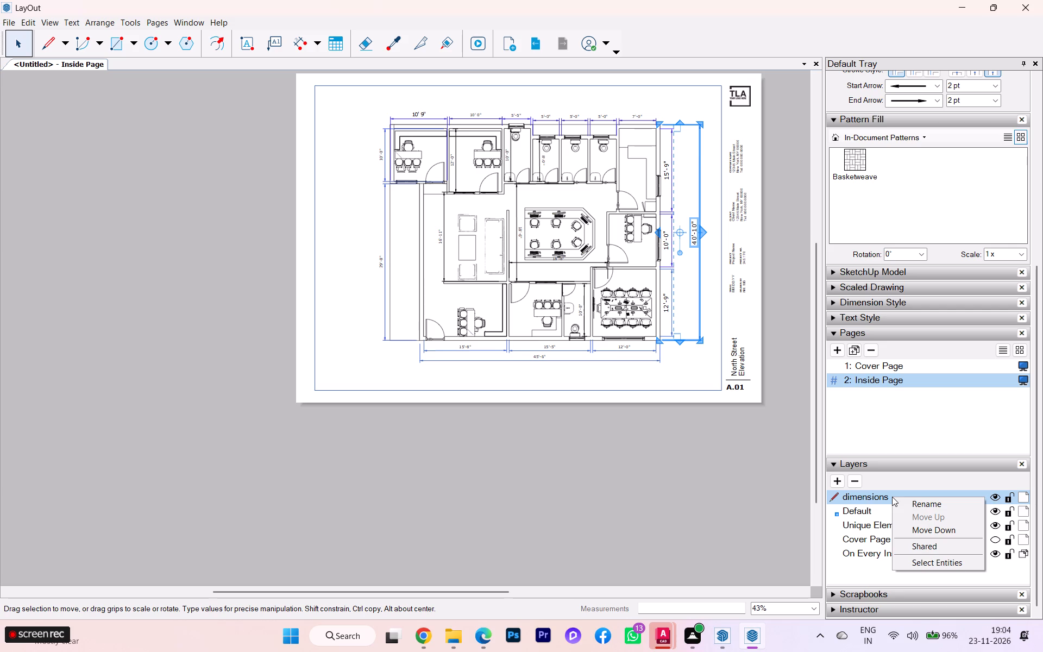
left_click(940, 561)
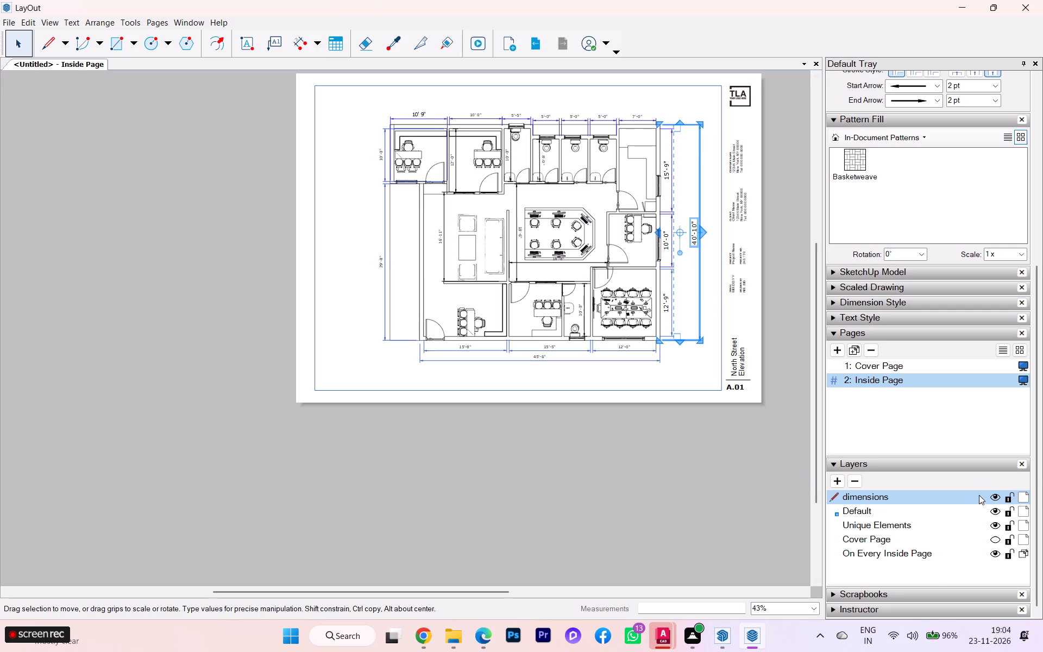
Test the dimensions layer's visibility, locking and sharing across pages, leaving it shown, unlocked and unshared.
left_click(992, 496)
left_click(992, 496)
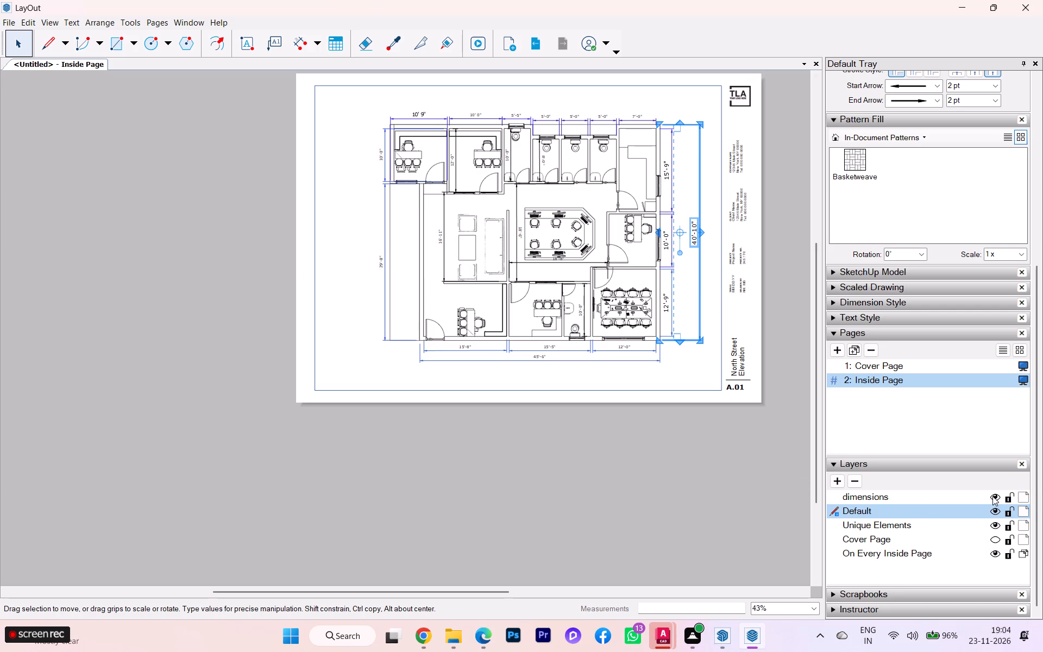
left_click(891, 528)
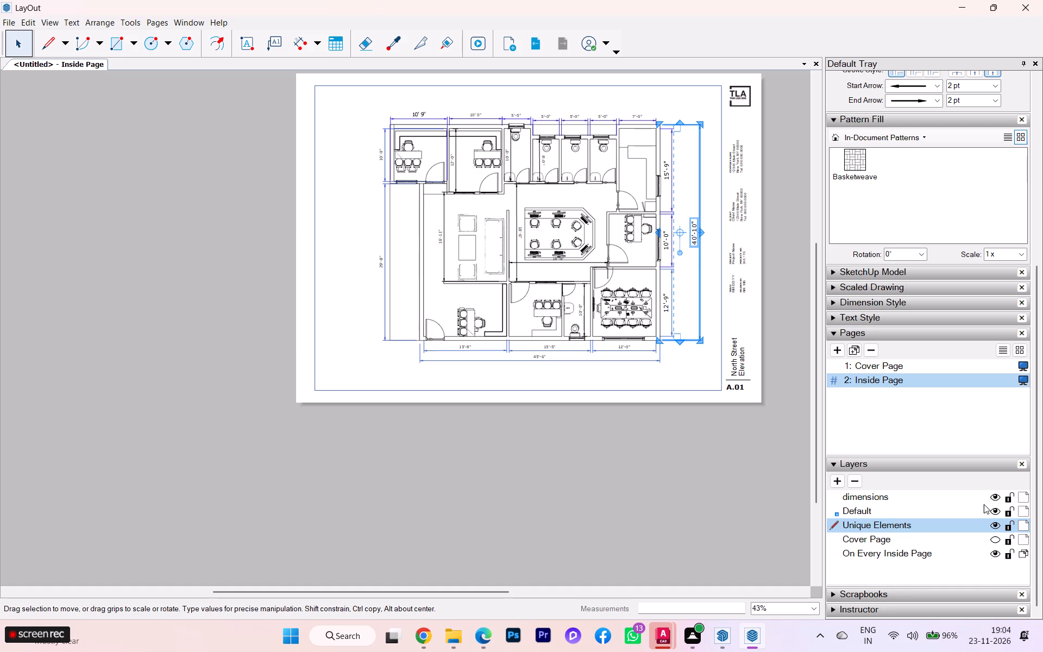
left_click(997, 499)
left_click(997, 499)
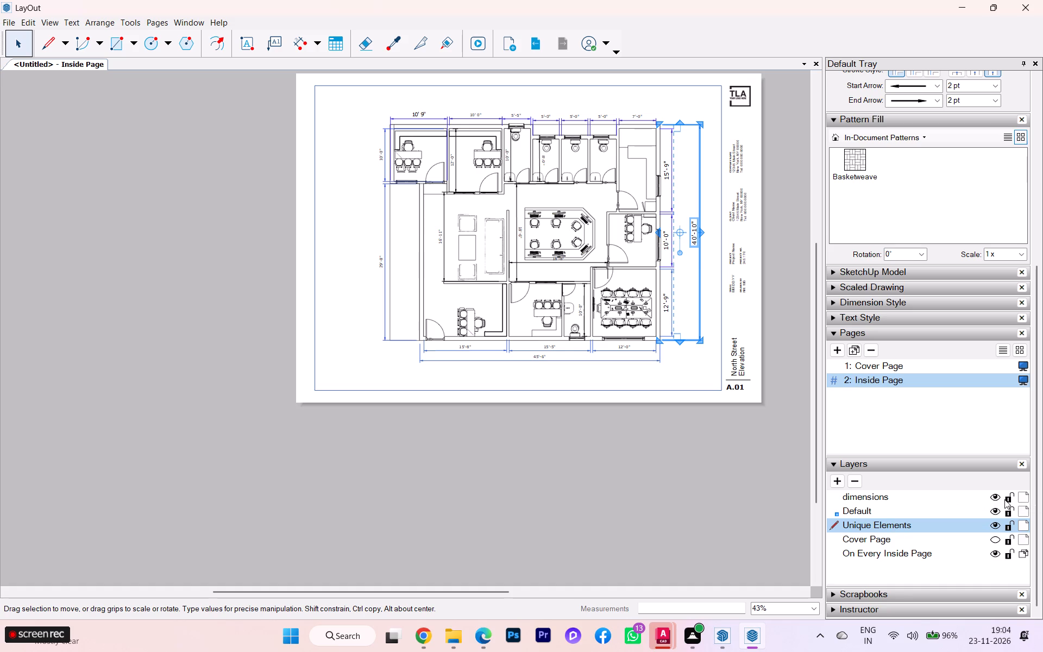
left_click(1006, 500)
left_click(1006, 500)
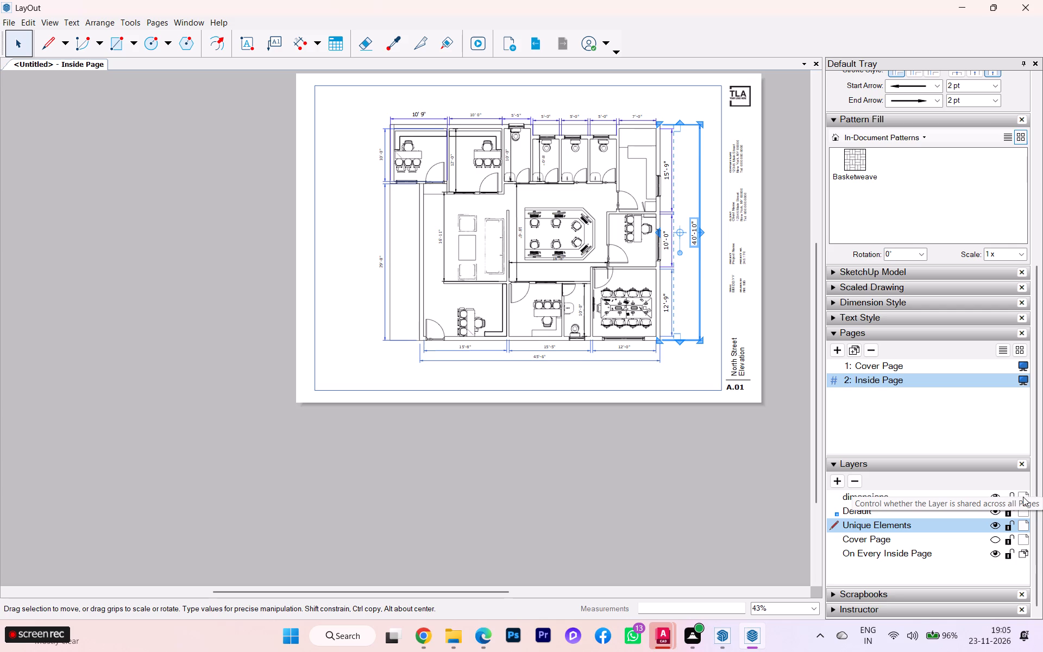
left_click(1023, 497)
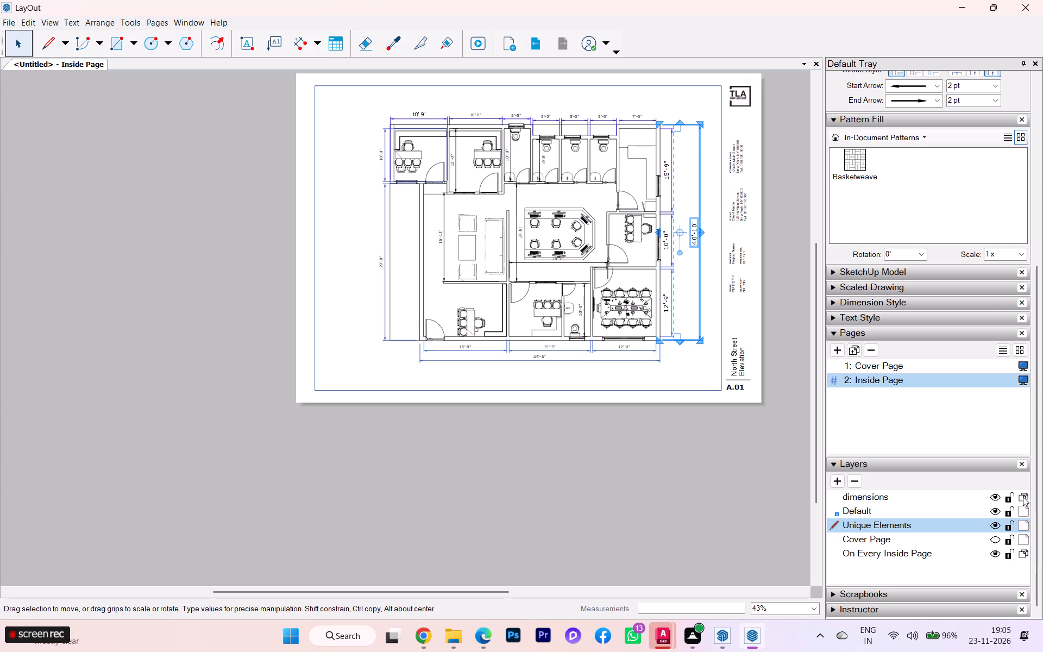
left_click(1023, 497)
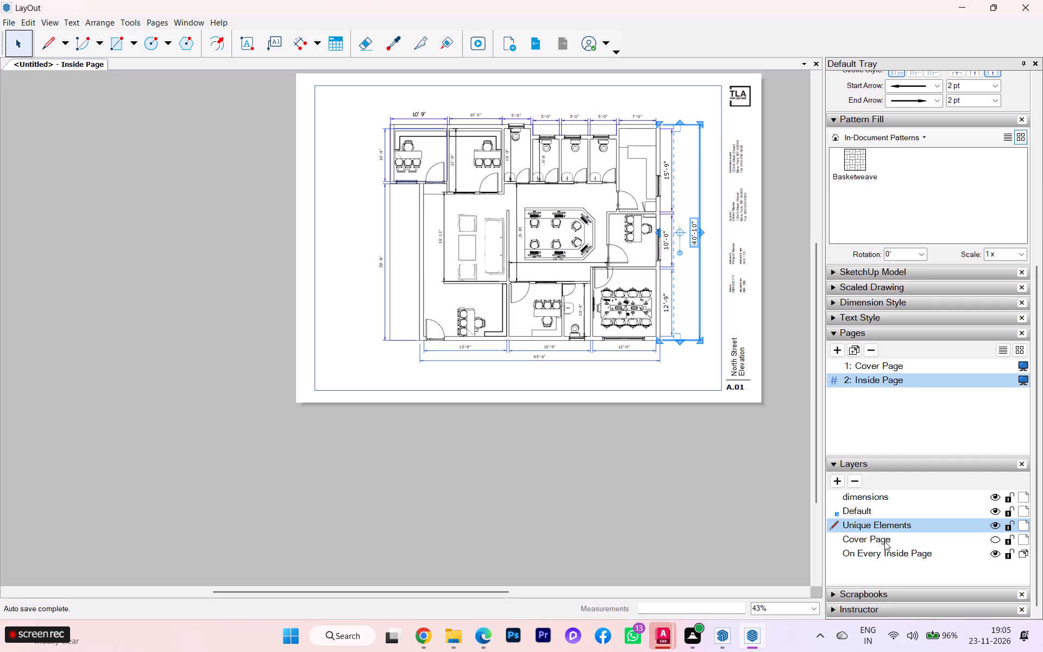
Make the dimensions layer the active layer.
scroll(951, 570, "down", 2)
left_click(835, 496)
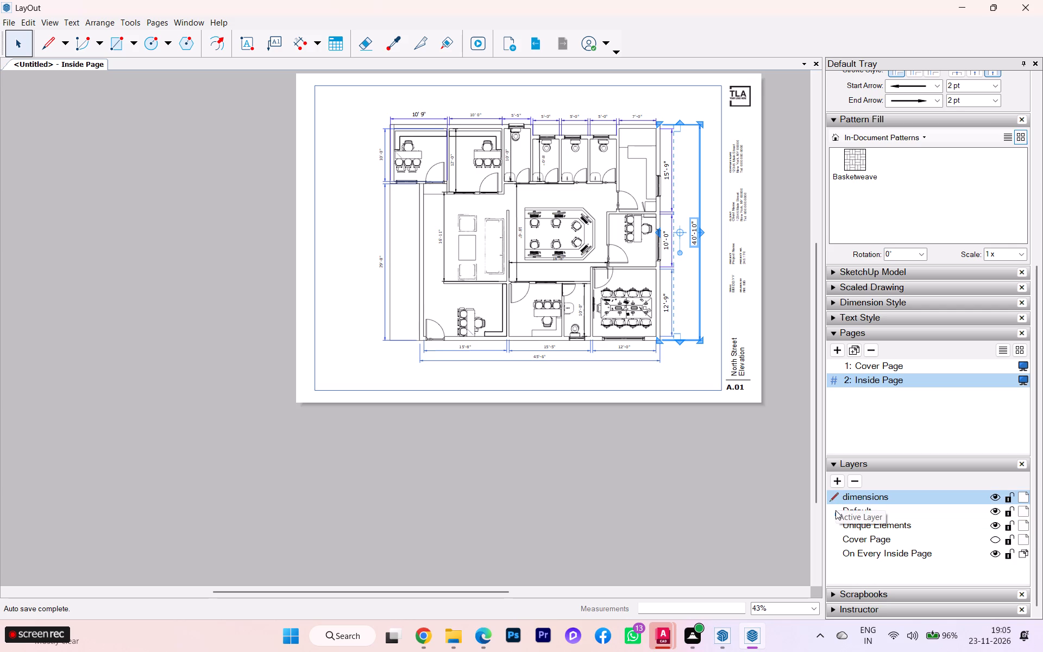
triple_click(836, 499)
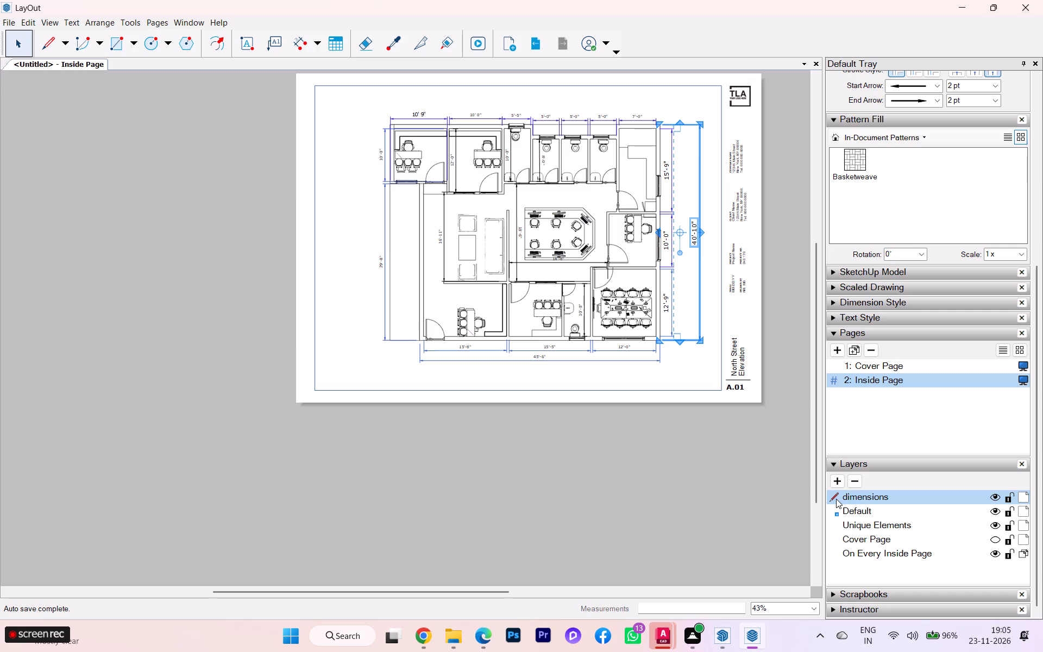
left_click(836, 499)
left_click(890, 525)
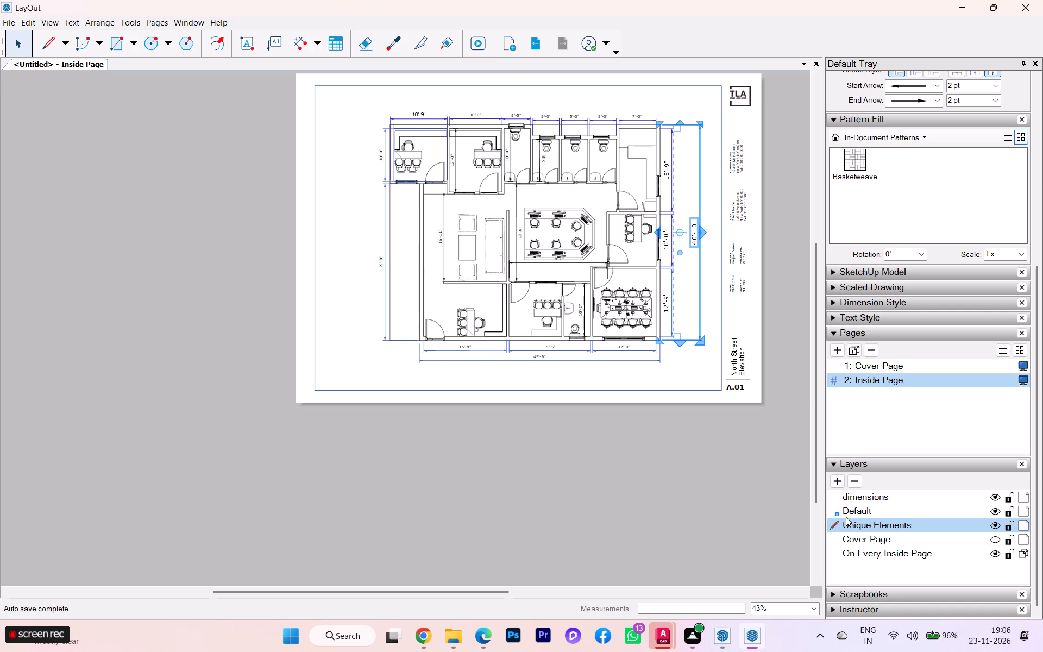
left_click(839, 499)
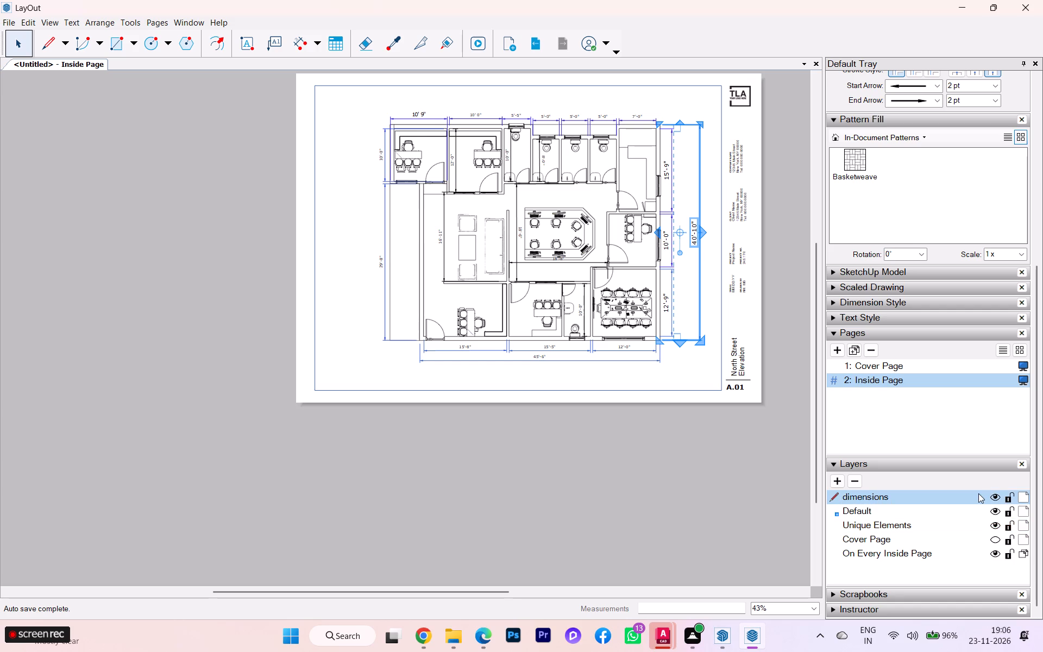
scroll(867, 519, "down", 2)
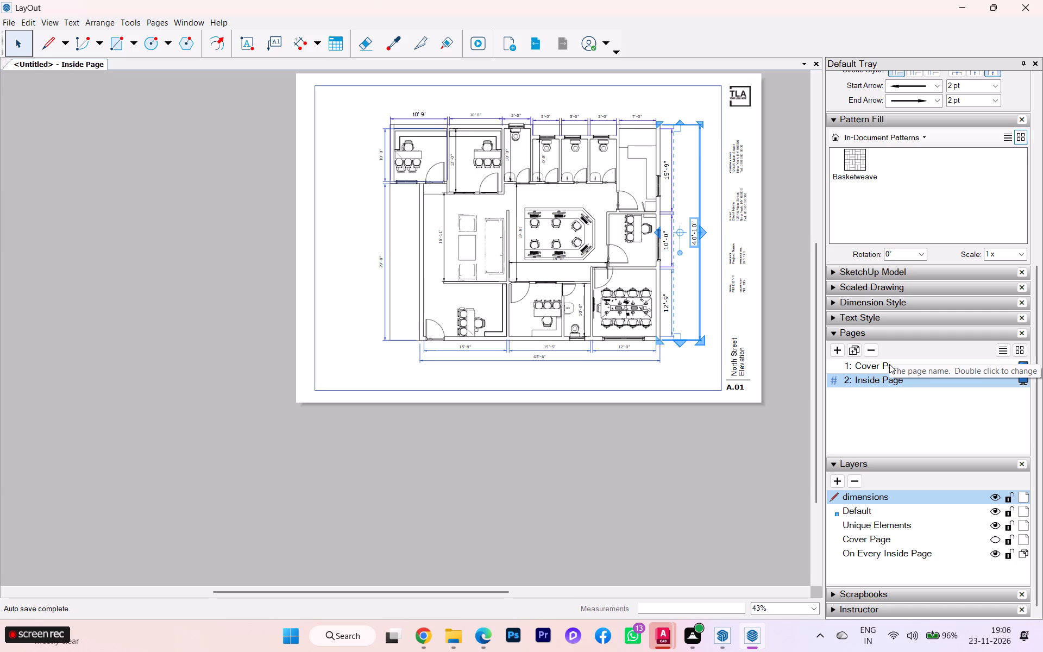
Select all dimensions above and below the plan, the longer left one, and the right side's upper, lower and overall ones; try Select Entities on the dimensions layer.
scroll(594, 115, "up", 3)
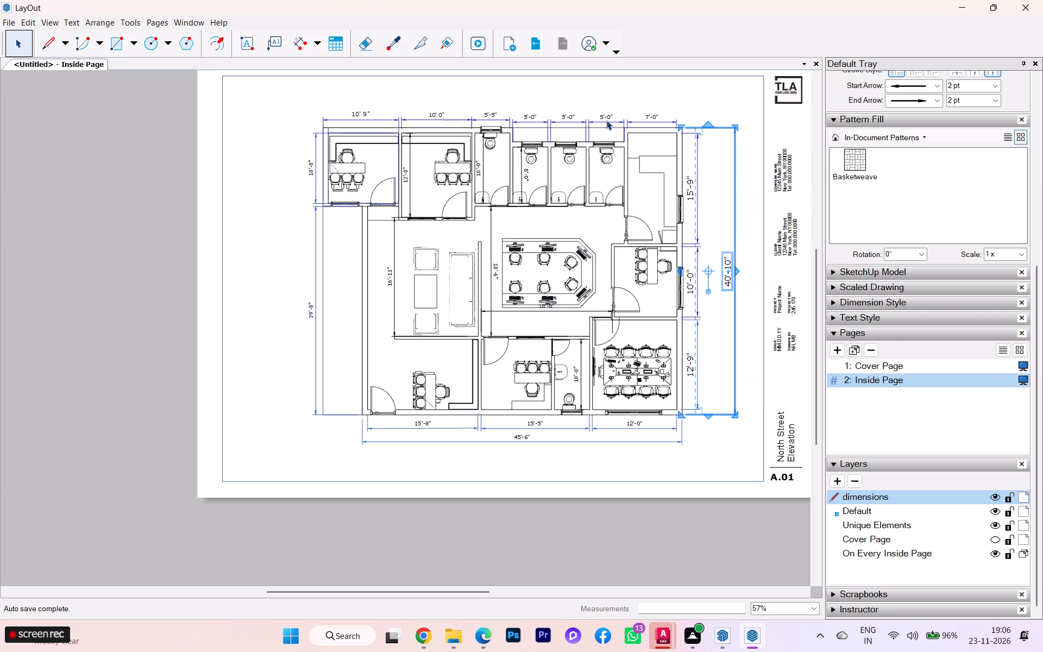
left_click(613, 120)
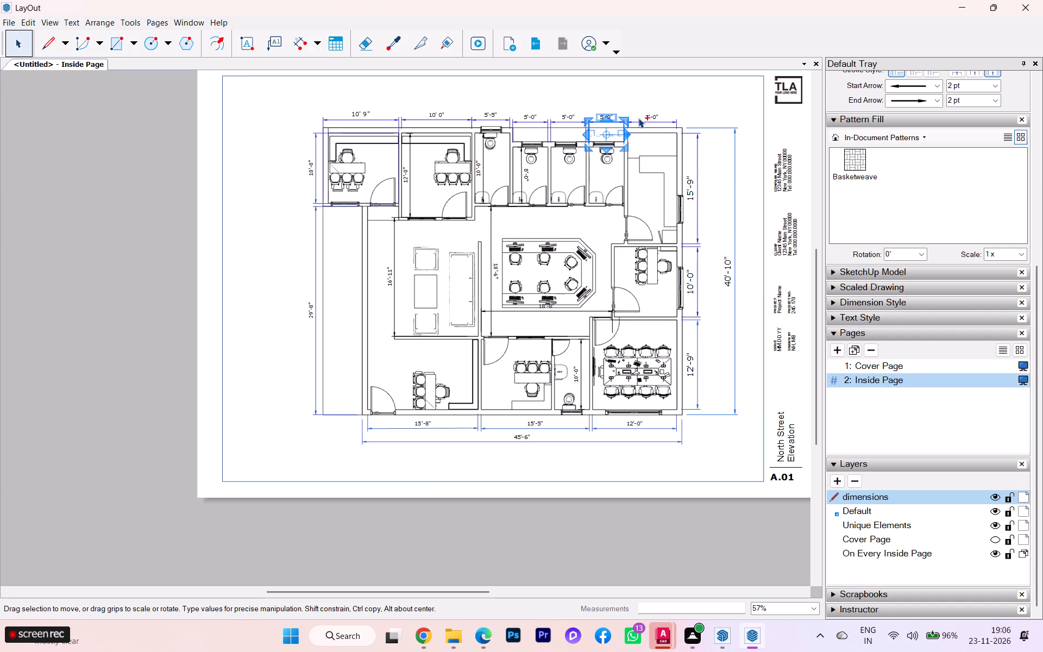
left_click(638, 119, "ctrl")
left_click(568, 122, "ctrl")
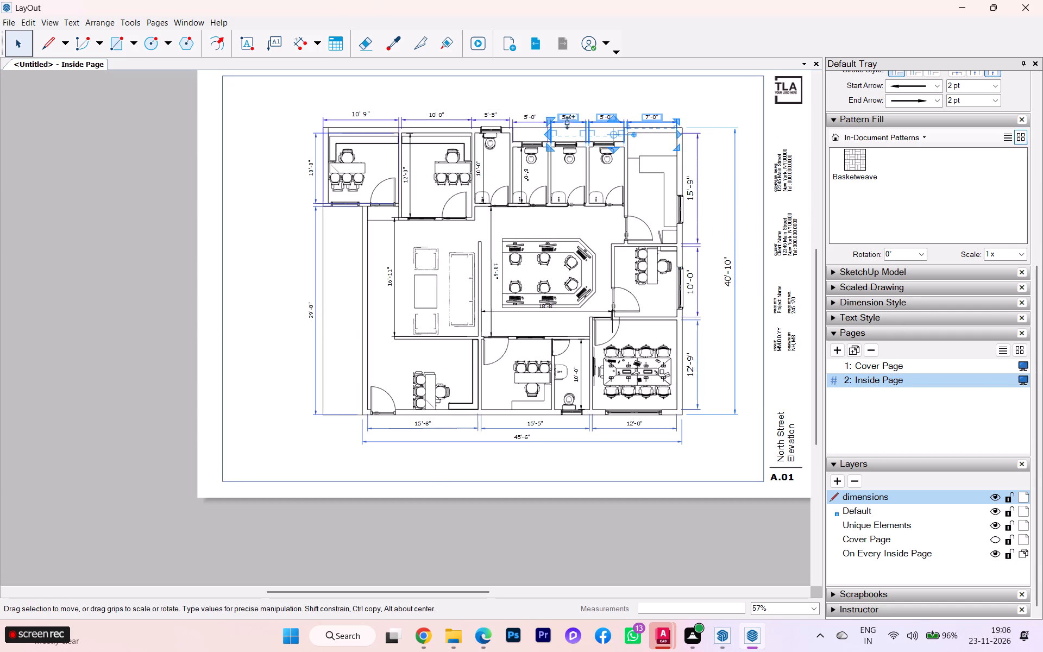
left_click(537, 121, "ctrl")
left_click(505, 121, "ctrl")
left_click(467, 121, "ctrl")
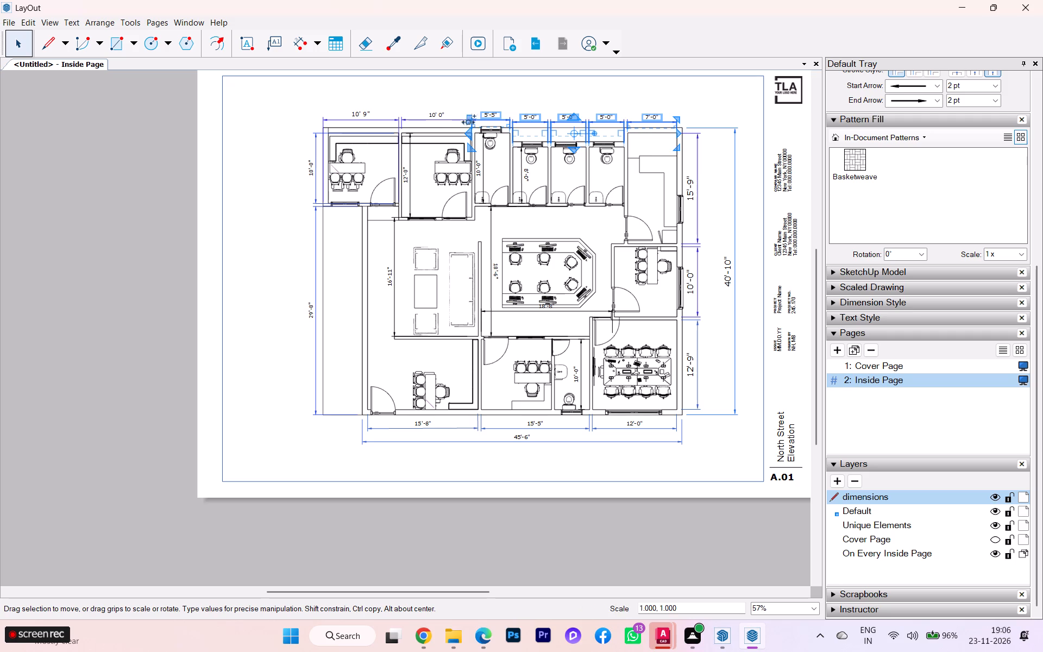
left_click(433, 120, "ctrl")
left_click(384, 120, "ctrl")
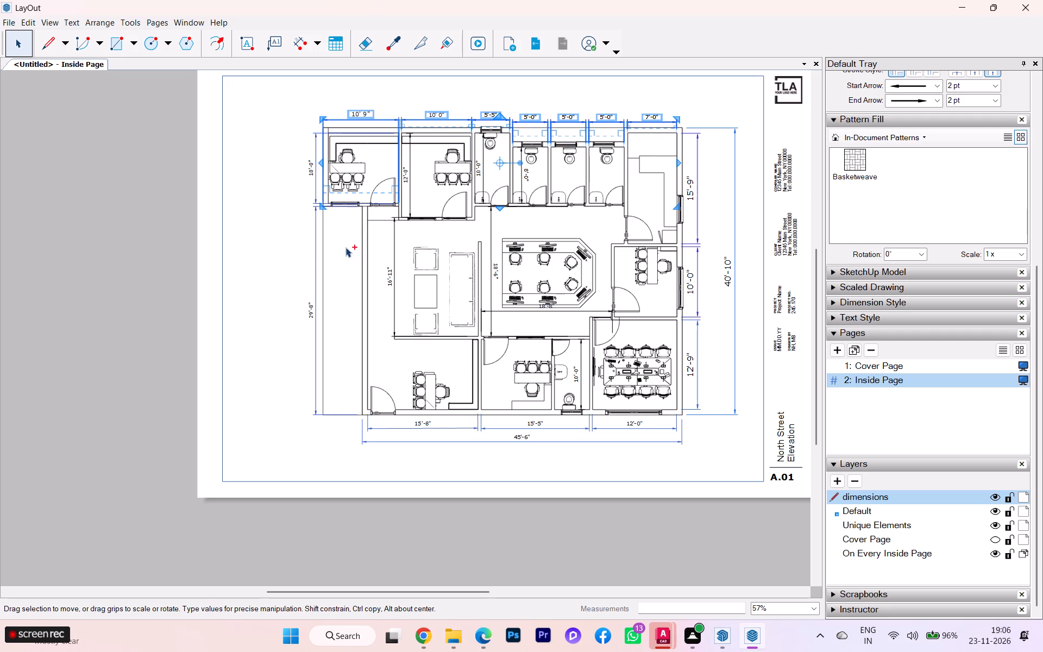
left_click(315, 247, "ctrl")
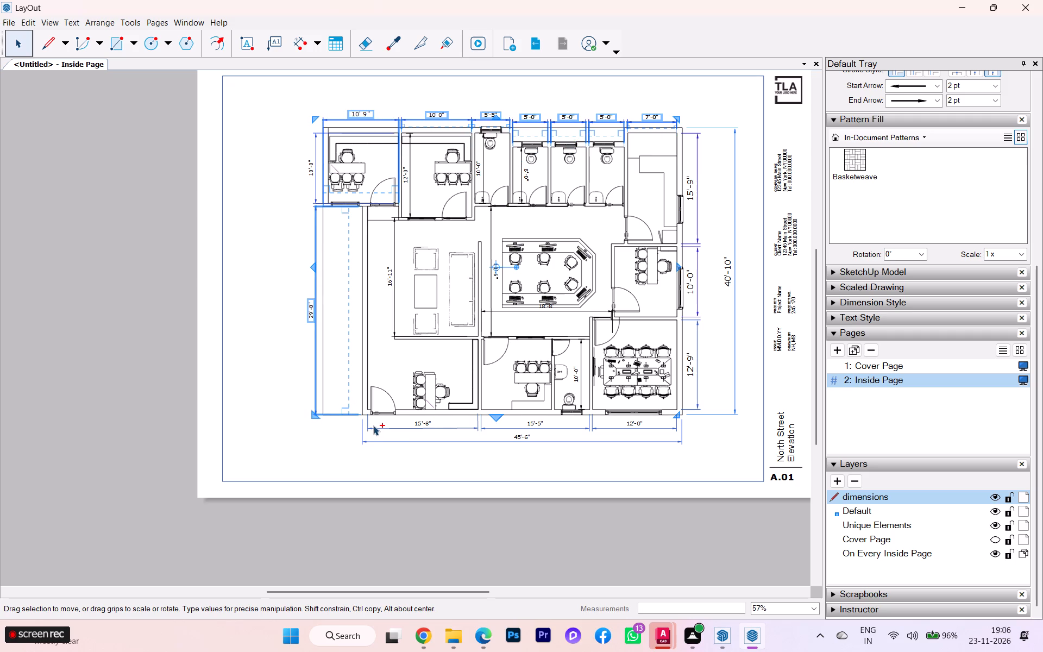
left_click(373, 425, "ctrl")
left_click(399, 436, "ctrl")
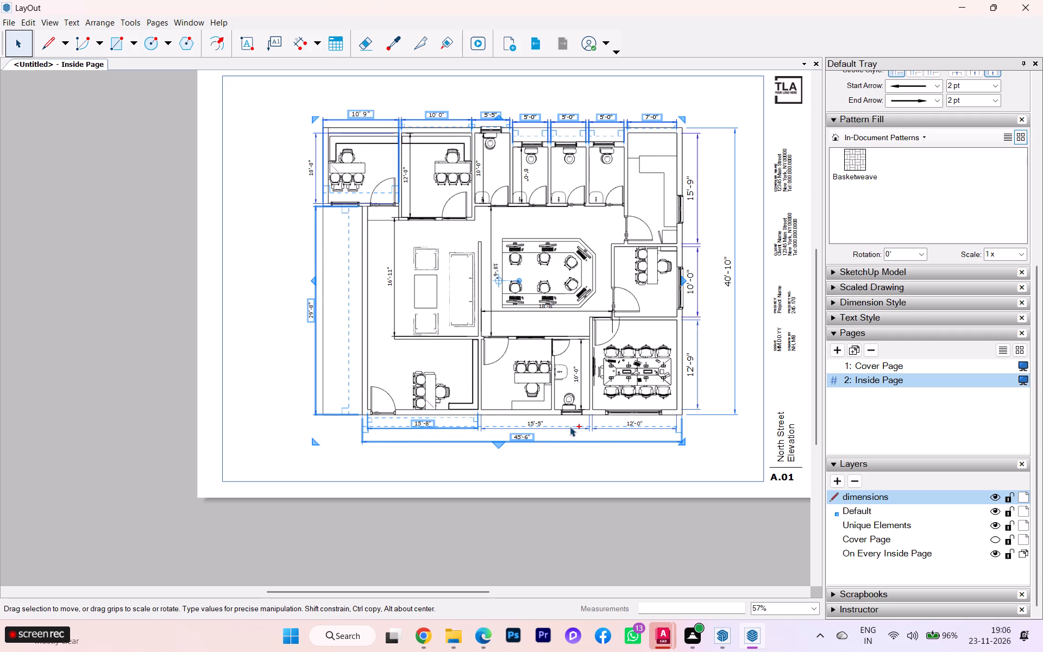
left_click(570, 426, "ctrl")
left_click(608, 424, "ctrl")
left_click(697, 372, "ctrl")
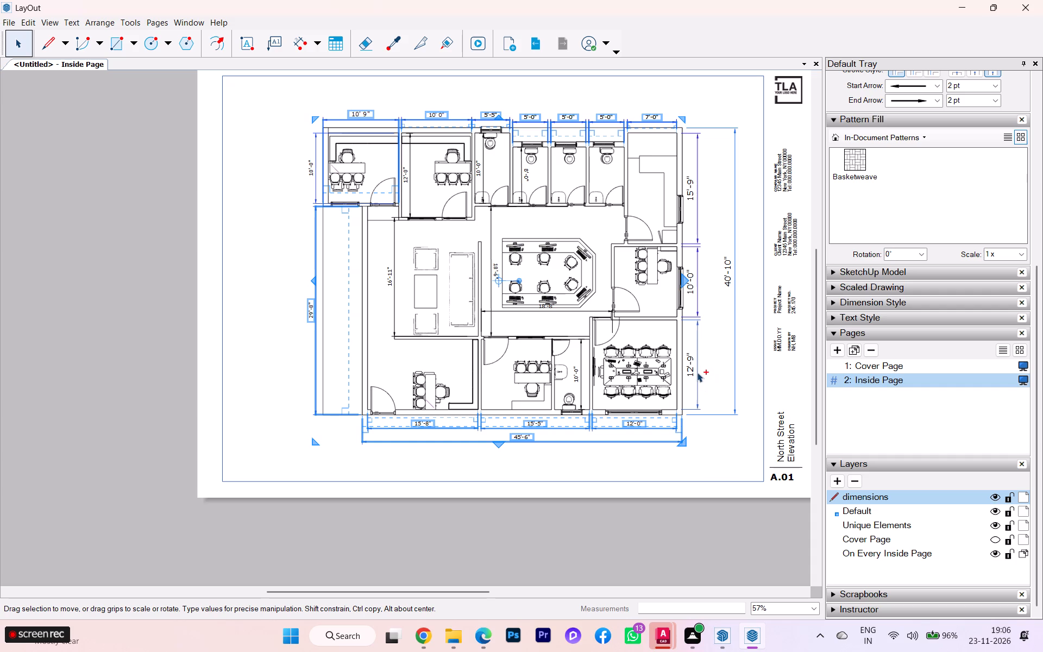
left_click(693, 187, "ctrl")
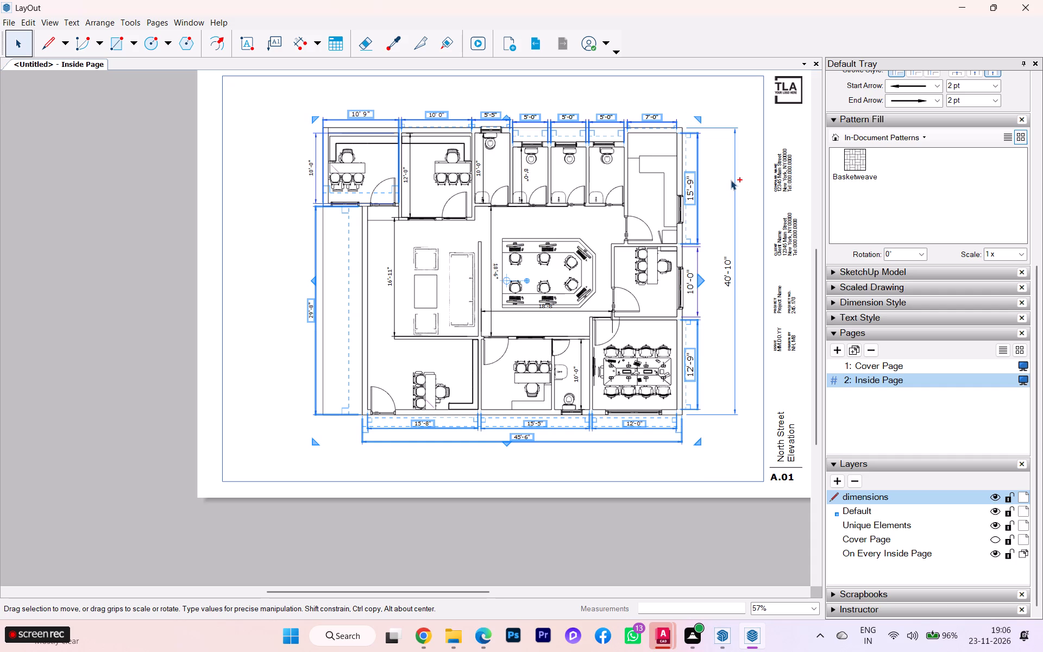
left_click(731, 179, "ctrl")
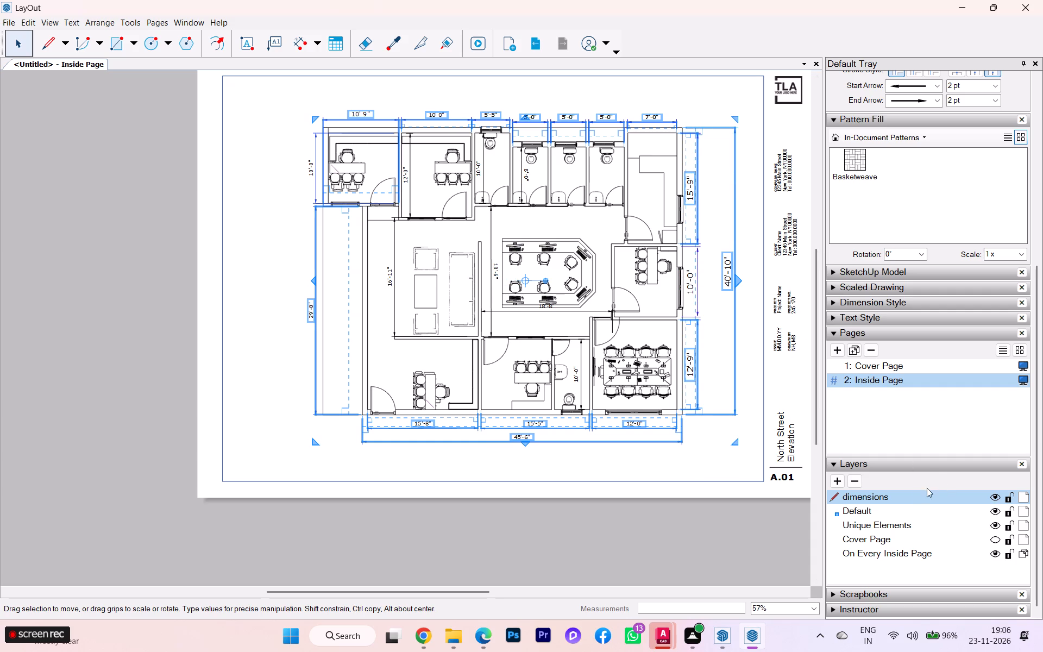
right_click(863, 495)
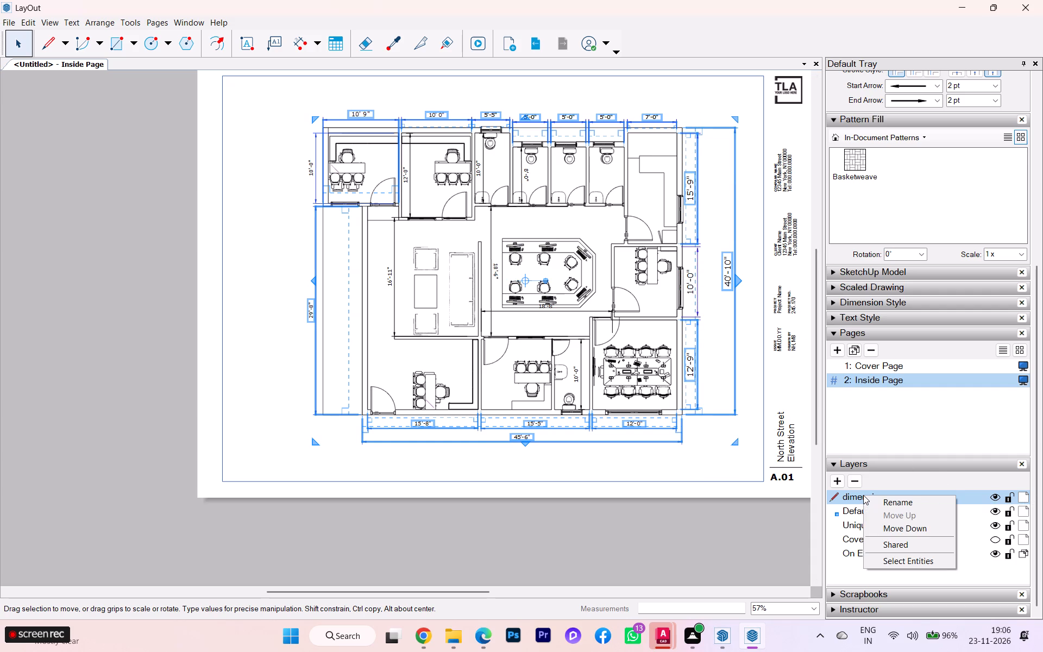
left_click(902, 556)
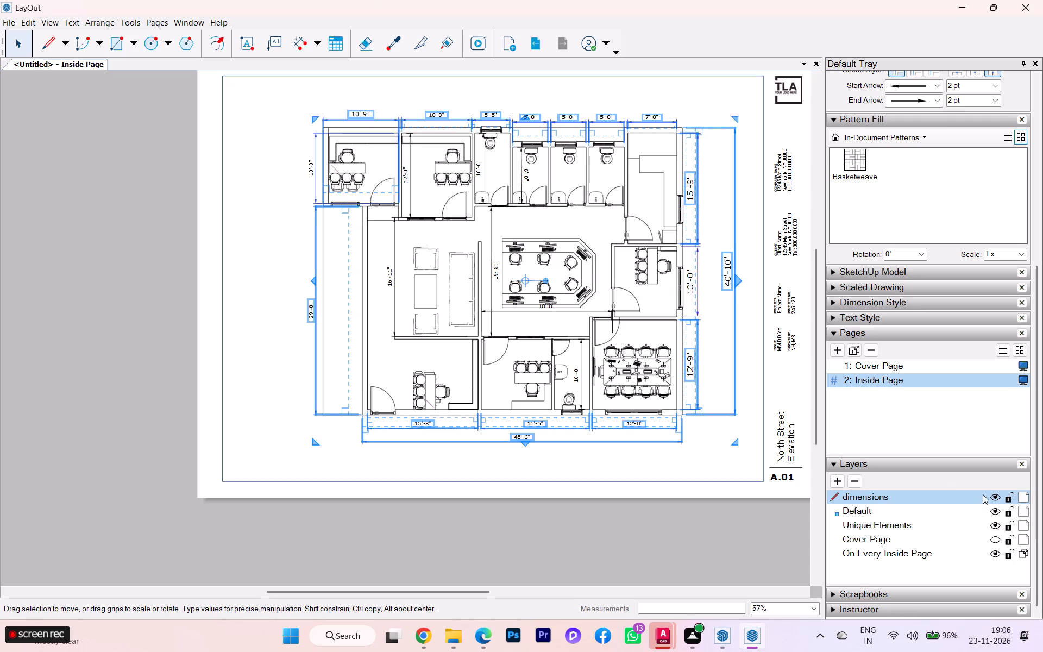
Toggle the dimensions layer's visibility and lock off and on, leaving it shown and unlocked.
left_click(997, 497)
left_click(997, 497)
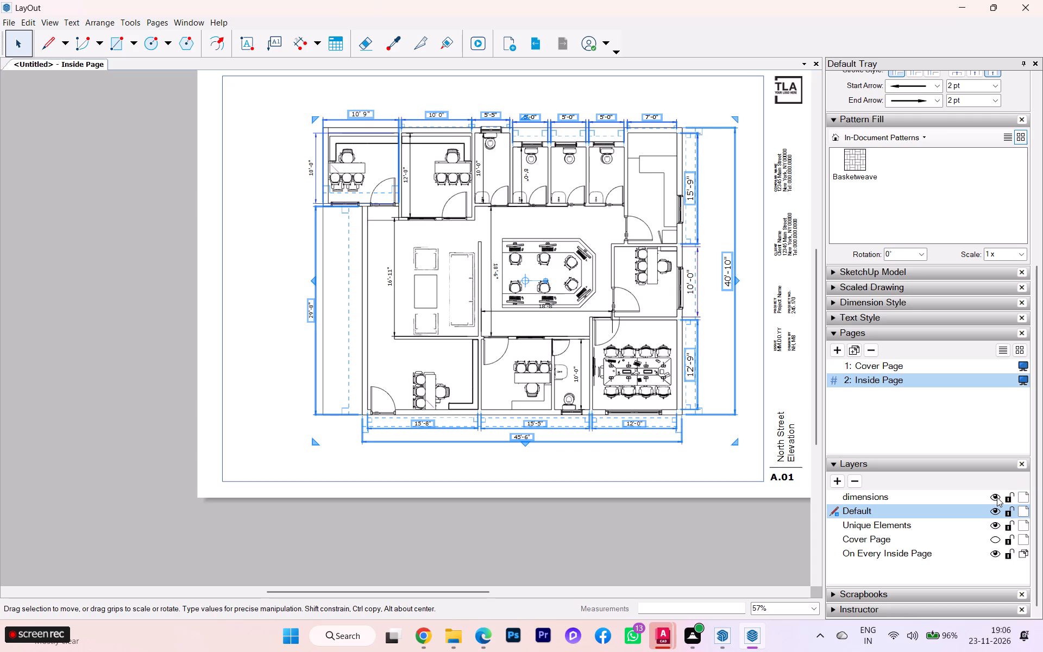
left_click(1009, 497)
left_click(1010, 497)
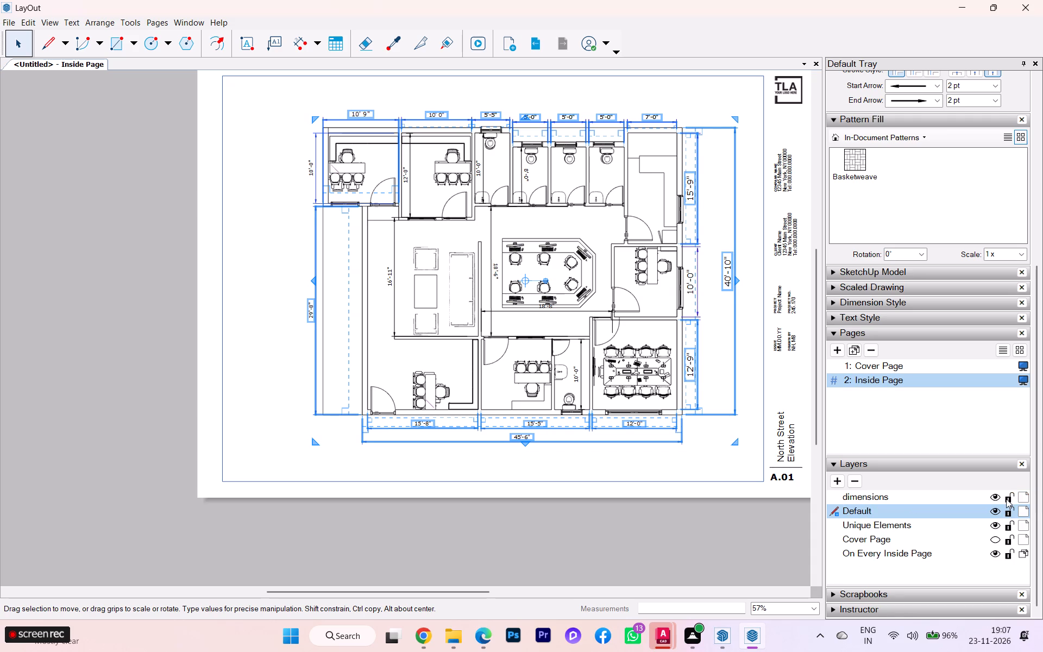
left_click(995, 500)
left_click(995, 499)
Make the dimensions layer active and move it down one place, below the Default layer, leaving nothing selected.
left_click(926, 507)
left_click(922, 502)
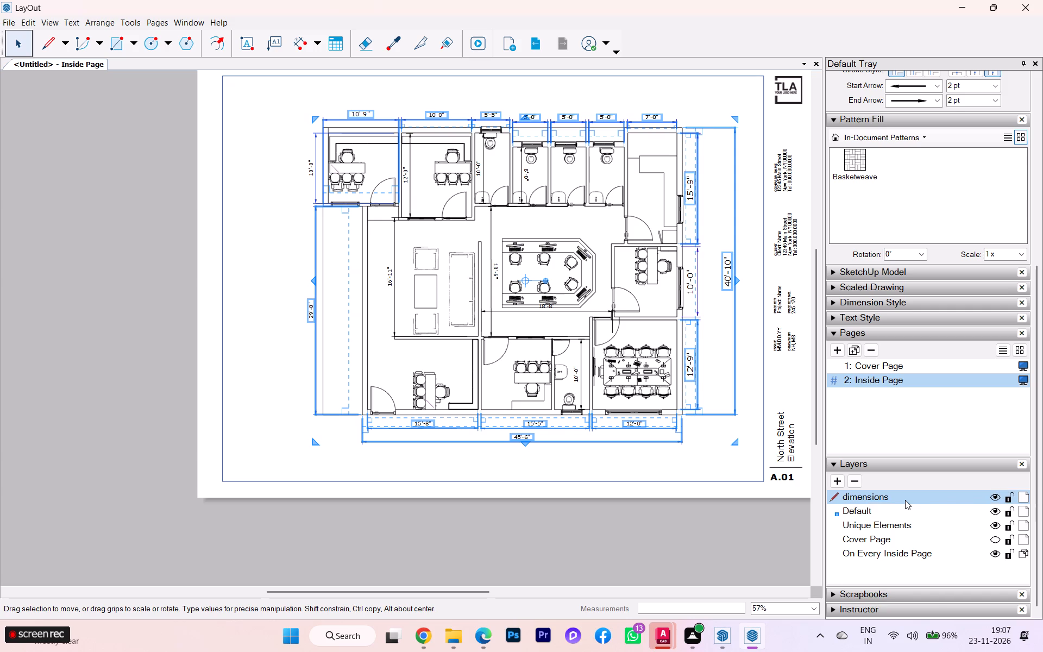
right_click(905, 500)
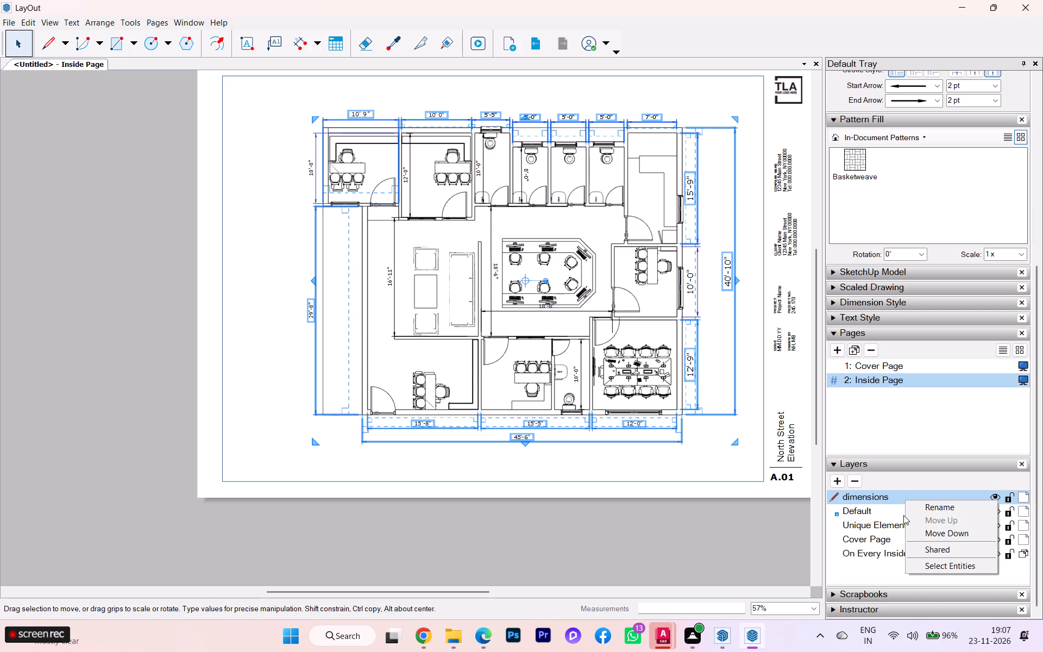
left_click(928, 529)
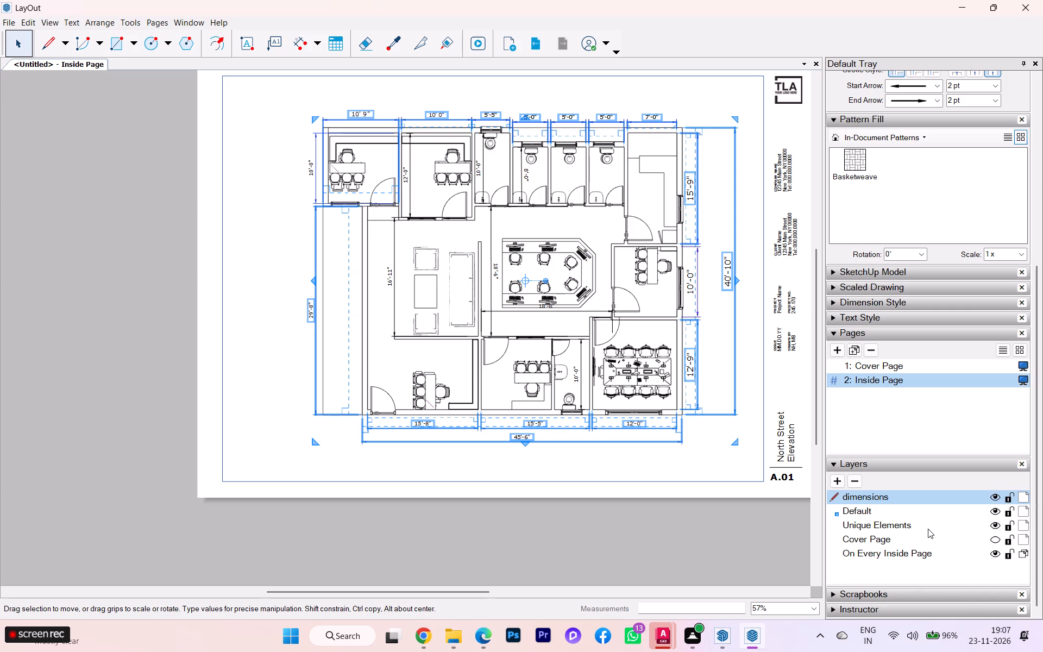
left_click(860, 511)
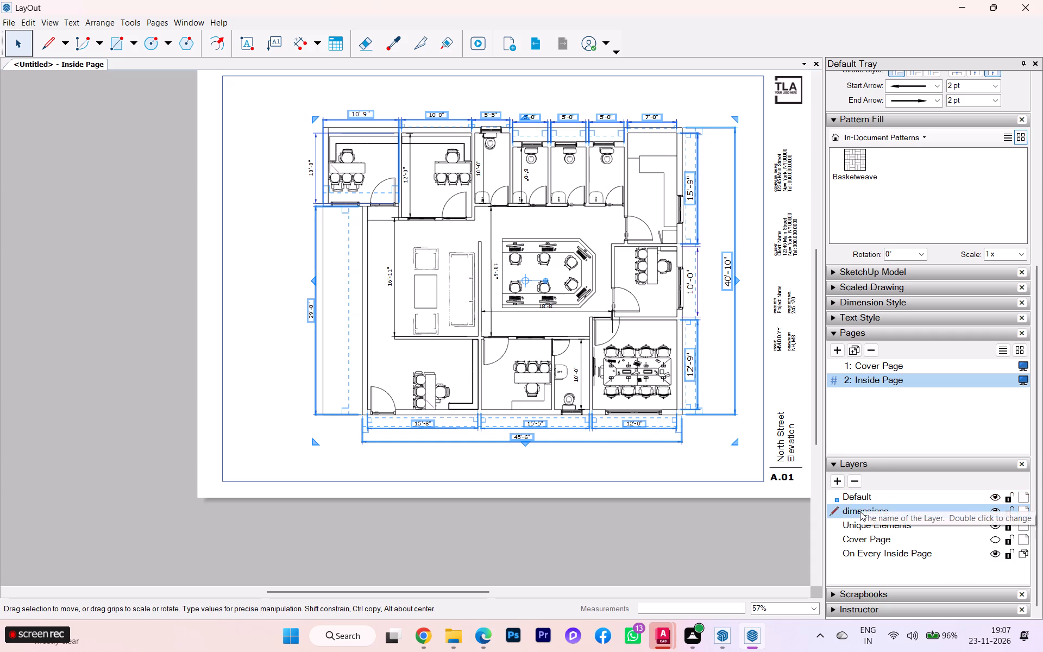
right_click(854, 513)
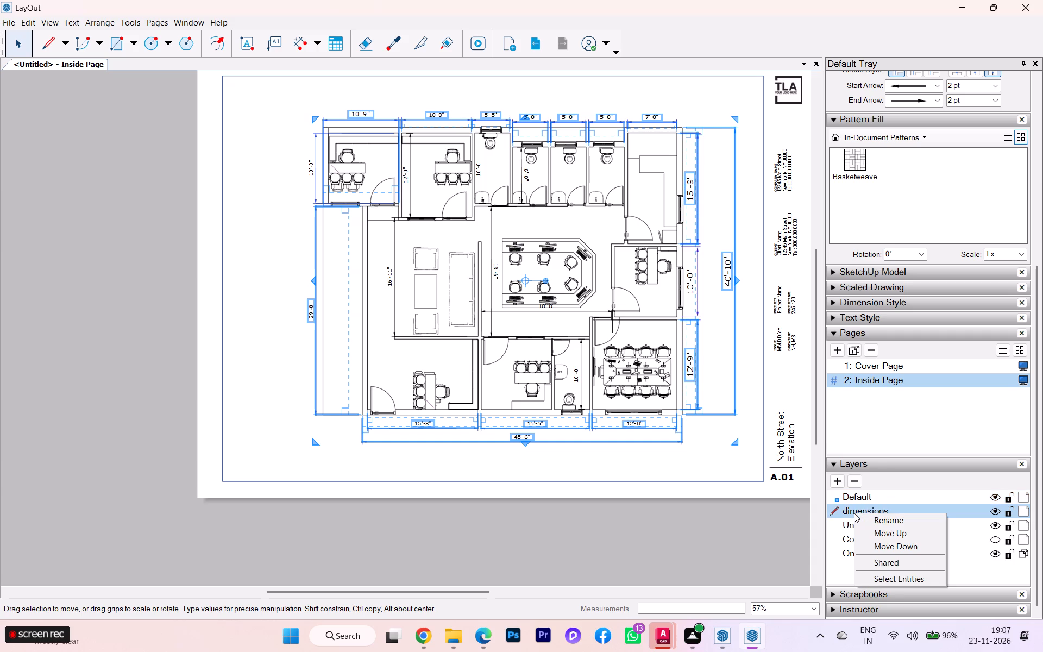
left_click(799, 528)
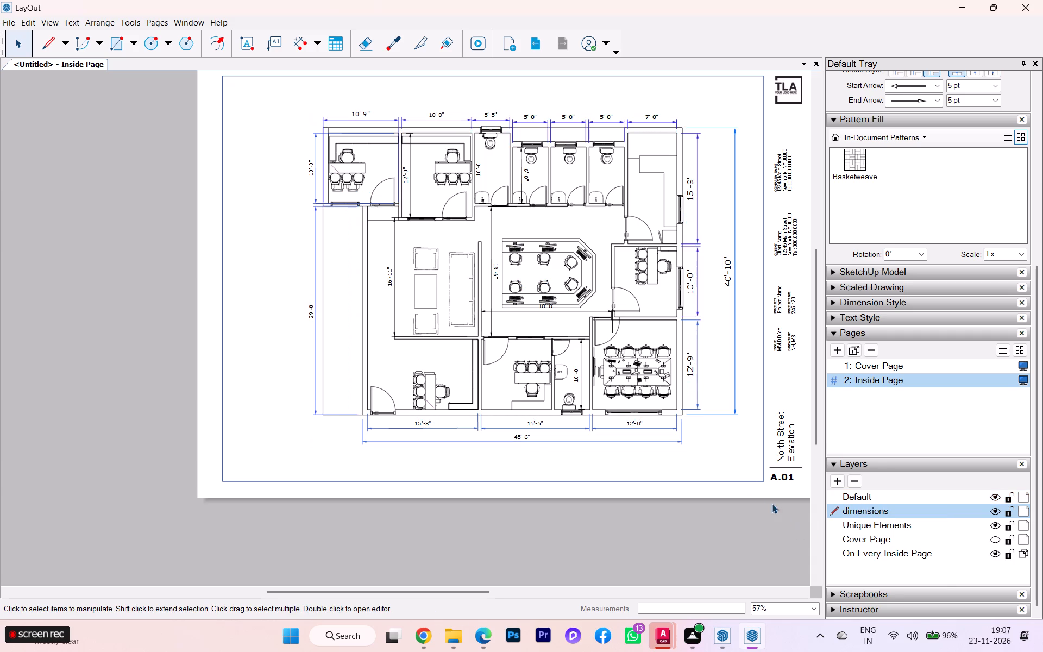
Check which layer the overall dimension beside the plan's right side is on, and try Select Entities on the dimensions layer.
left_click(716, 411)
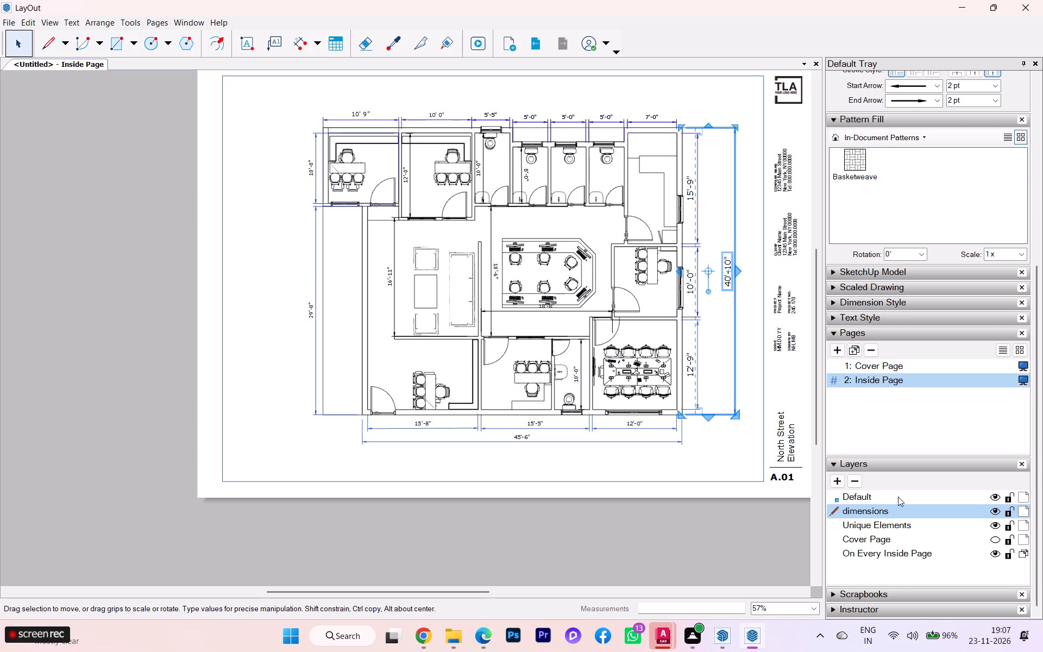
left_click(758, 537)
scroll(765, 523, "down", 1)
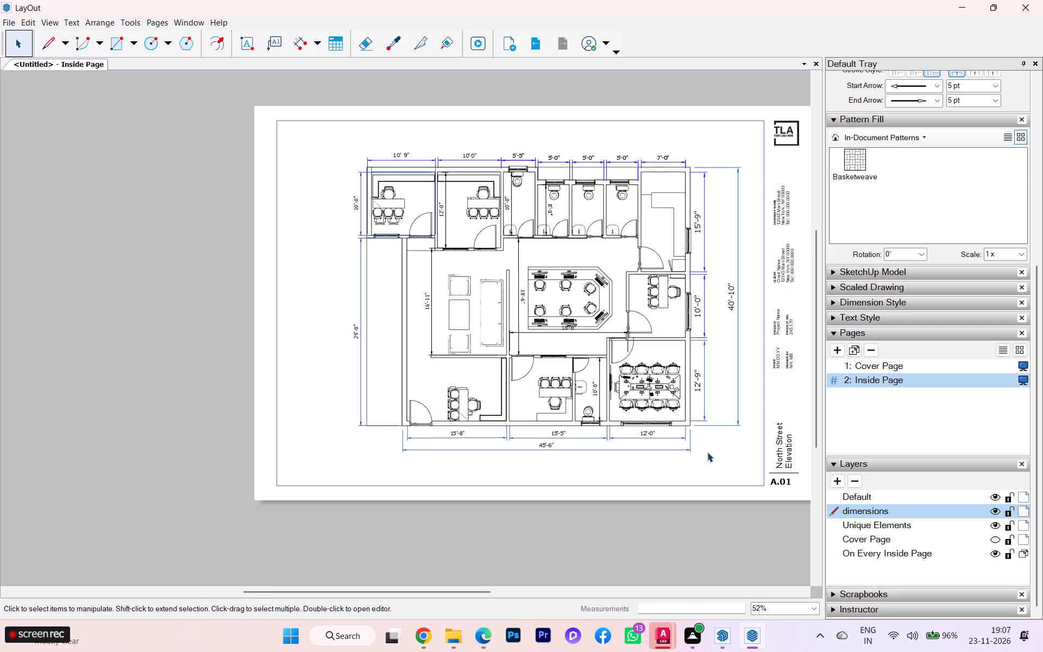
right_click(848, 509)
left_click(873, 576)
right_click(849, 510)
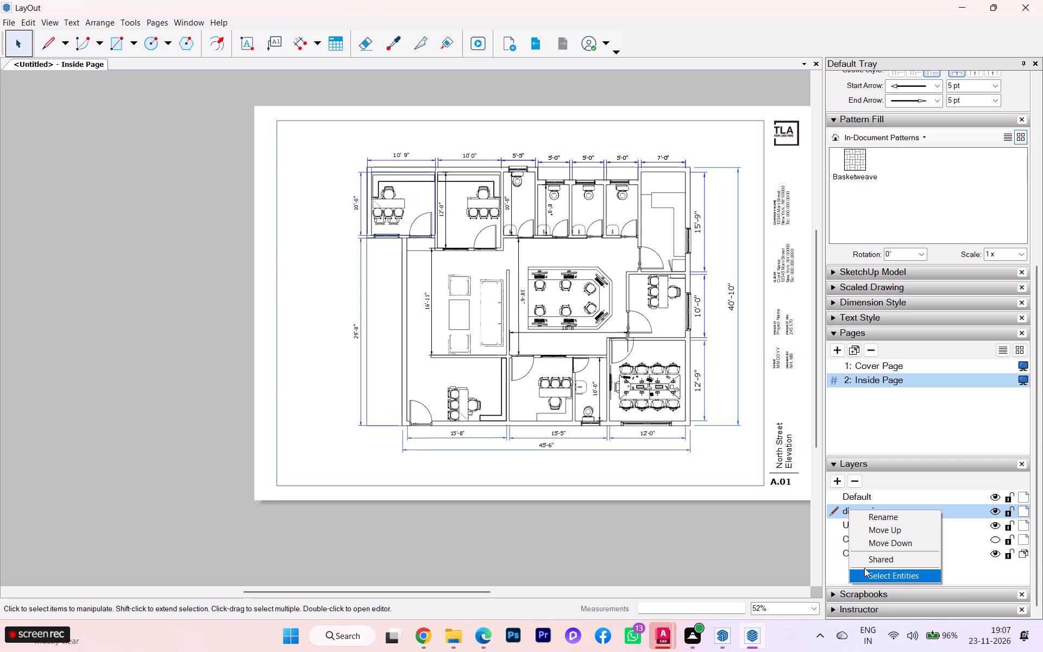
Collapse the Colors and Shape Style sections of the Default Tray.
scroll(866, 290, "up", 1)
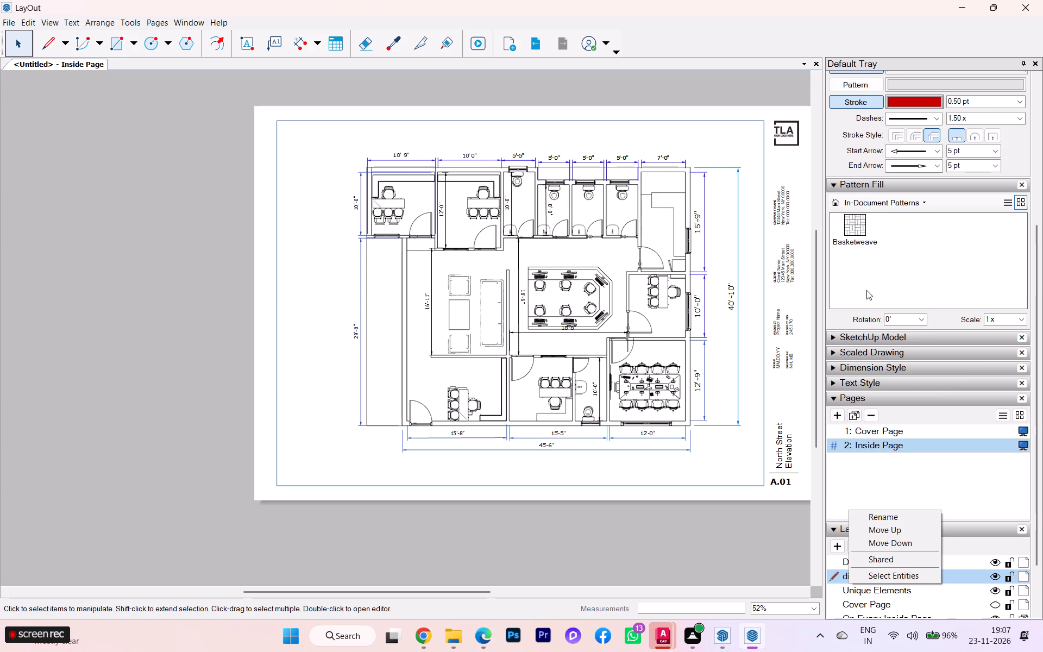
scroll(842, 331, "up", 3)
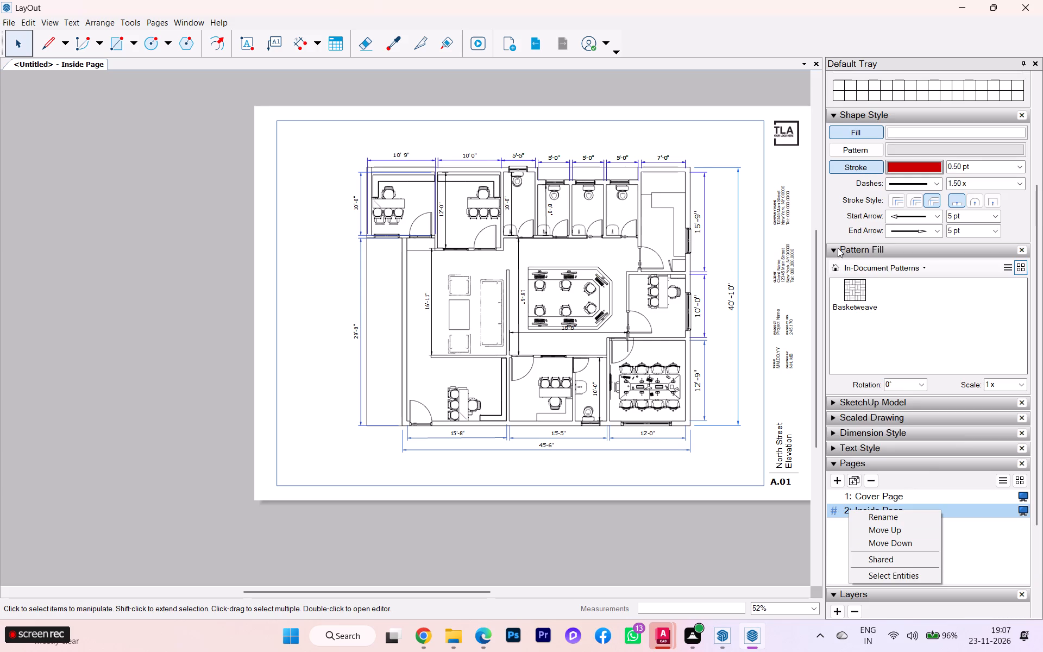
scroll(863, 501, "down", 2)
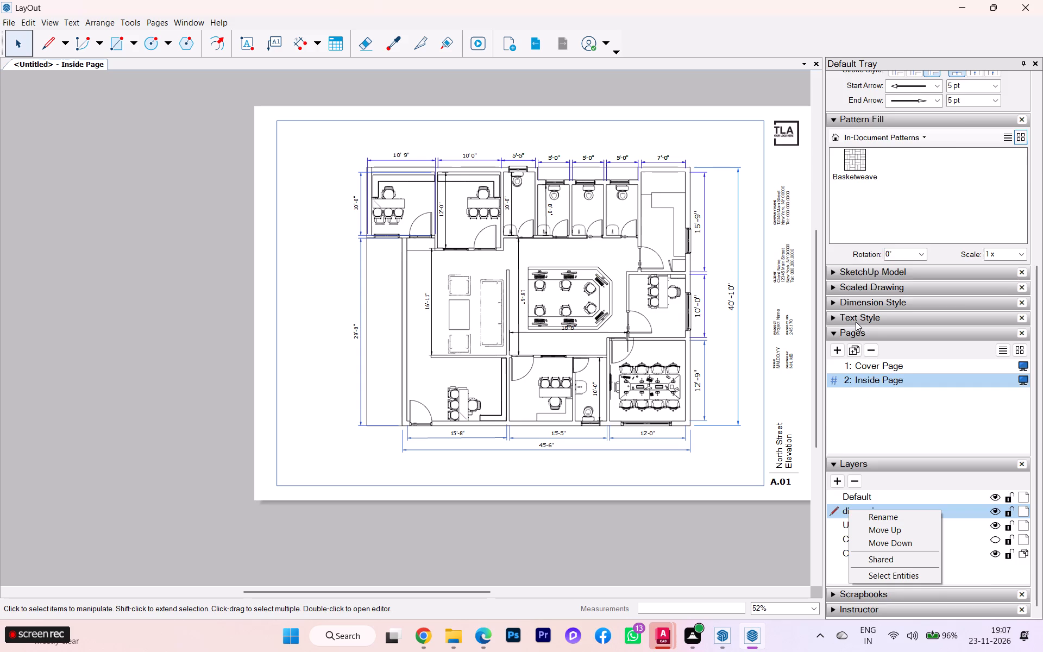
scroll(856, 322, "up", 3)
scroll(859, 301, "down", 1)
scroll(859, 301, "up", 2)
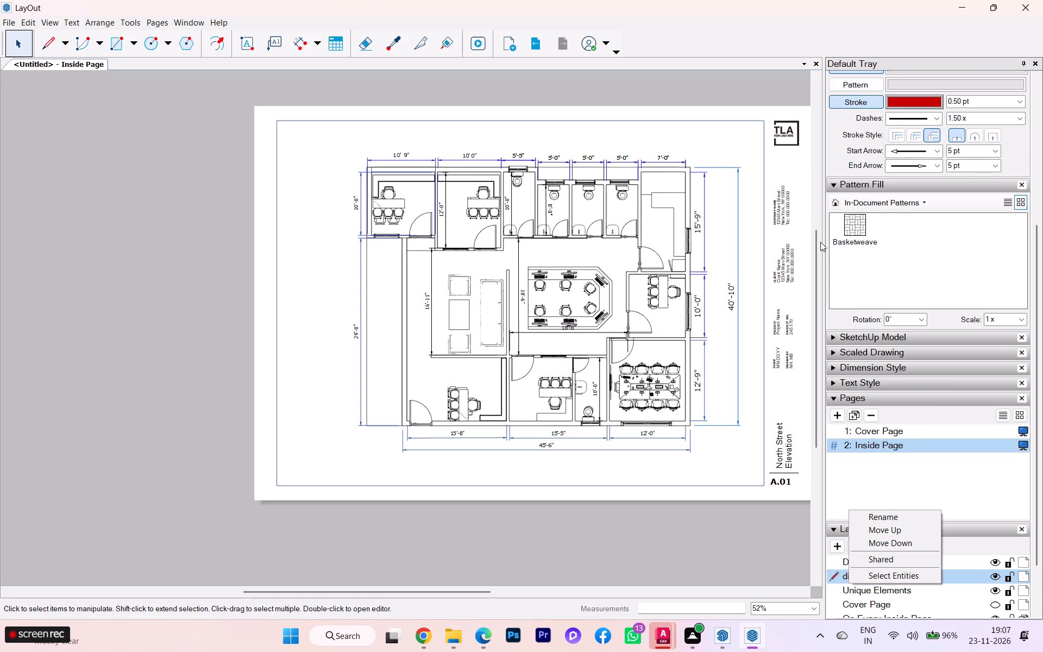
scroll(868, 117, "up", 11)
scroll(877, 102, "down", 1)
scroll(877, 102, "up", 5)
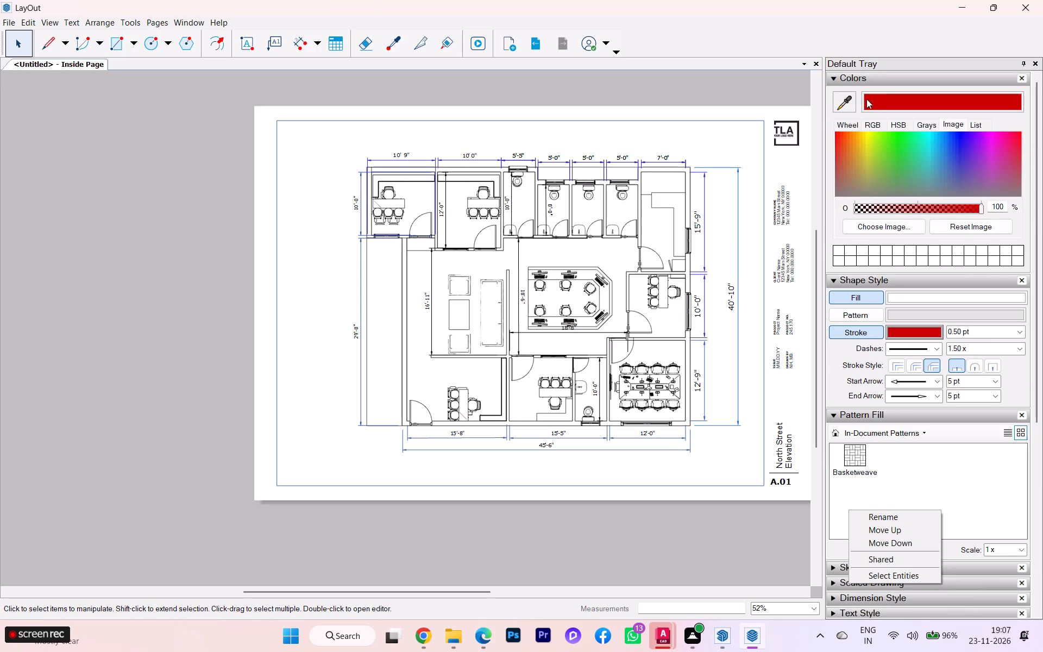
left_click(833, 76)
scroll(854, 136, "up", 3)
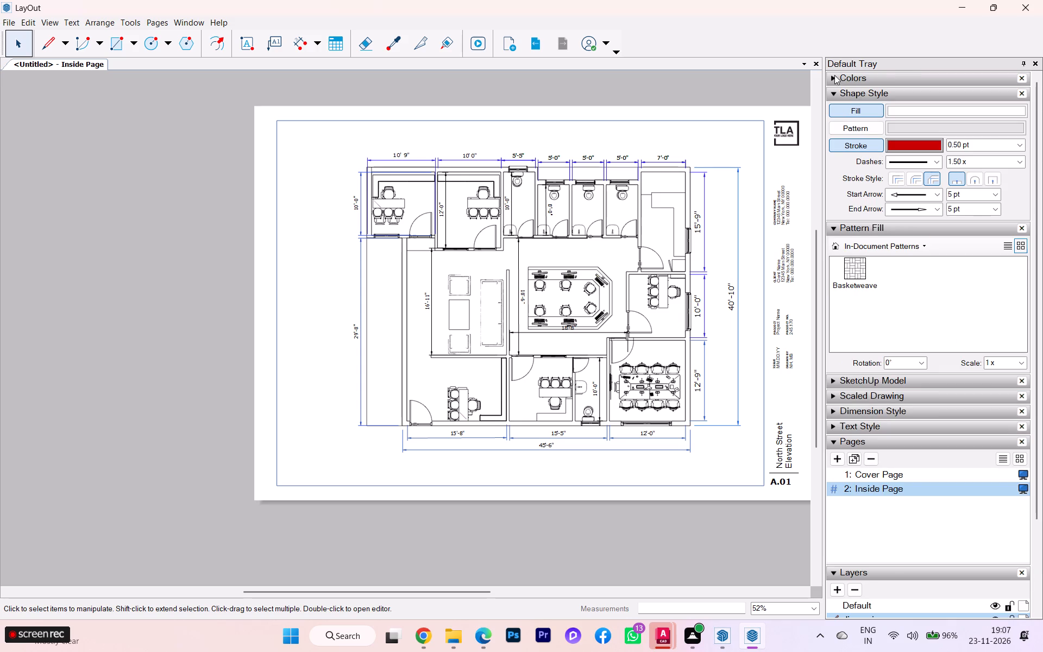
left_click(833, 90)
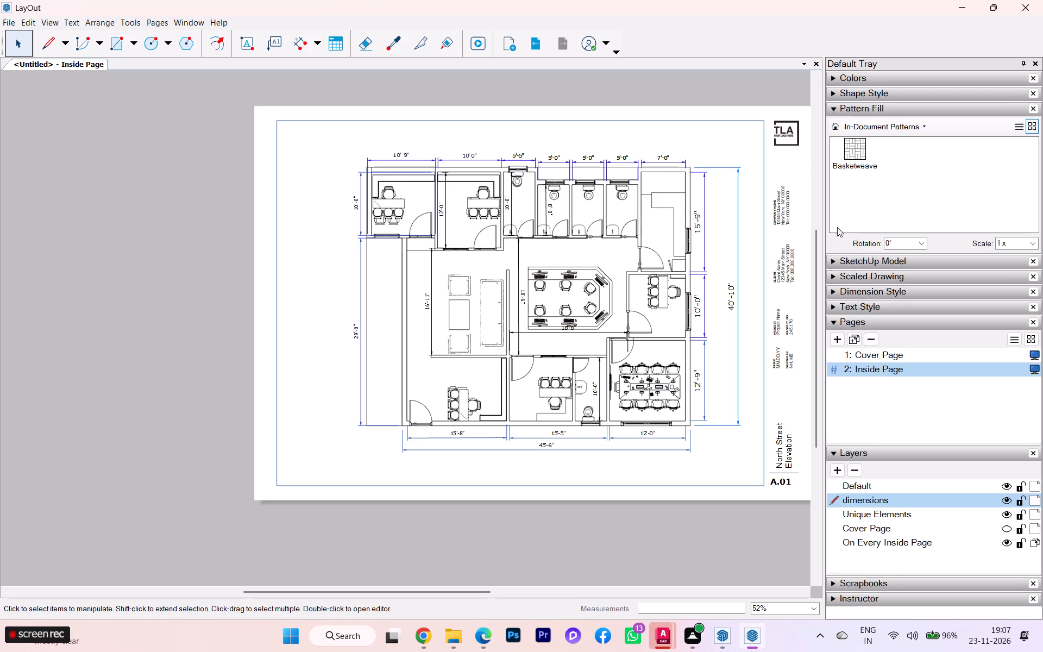
Collapse the Layers and Pattern Fill sections of the tray, keeping SketchUp Model collapsed and Pages expanded.
scroll(854, 372, "down", 2)
left_click(835, 454)
scroll(857, 343, "down", 2)
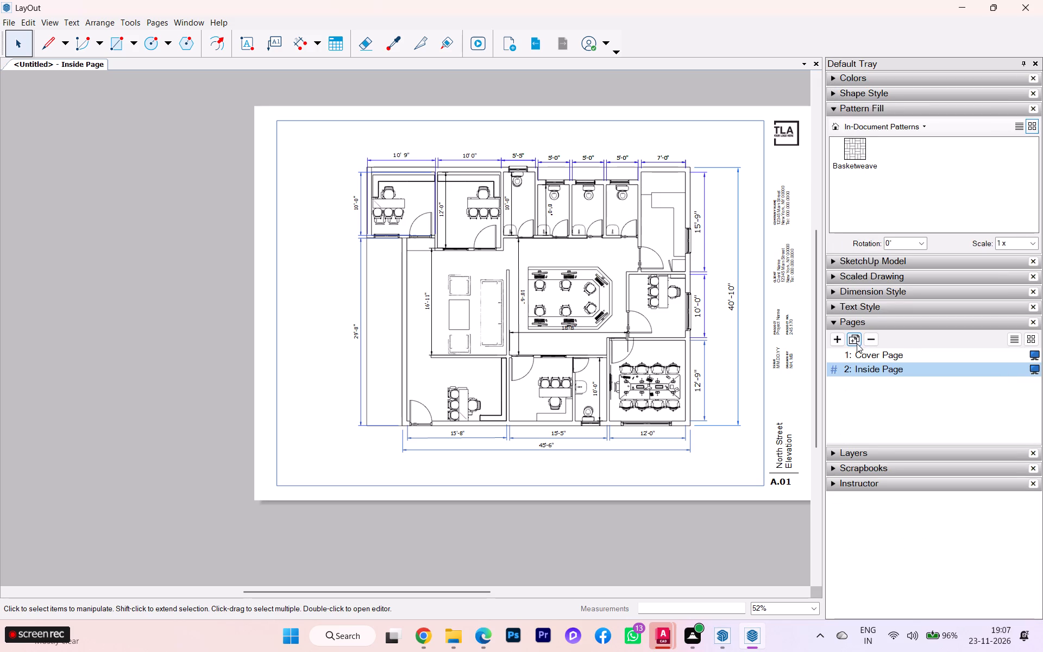
scroll(873, 334, "down", 3)
scroll(897, 444, "down", 2)
left_click(838, 259)
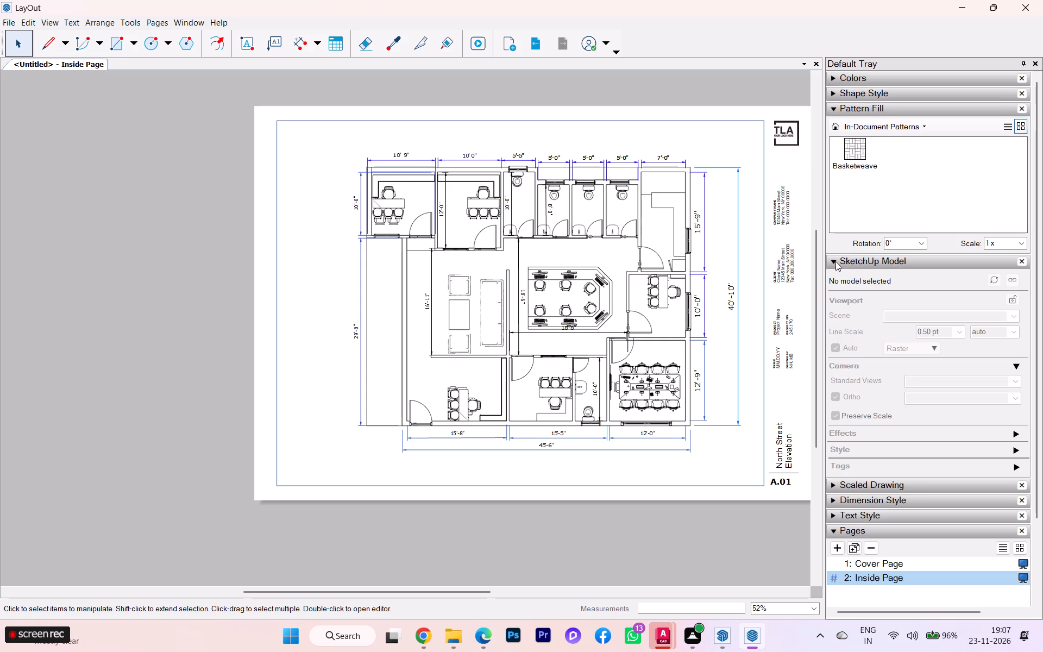
left_click(835, 261)
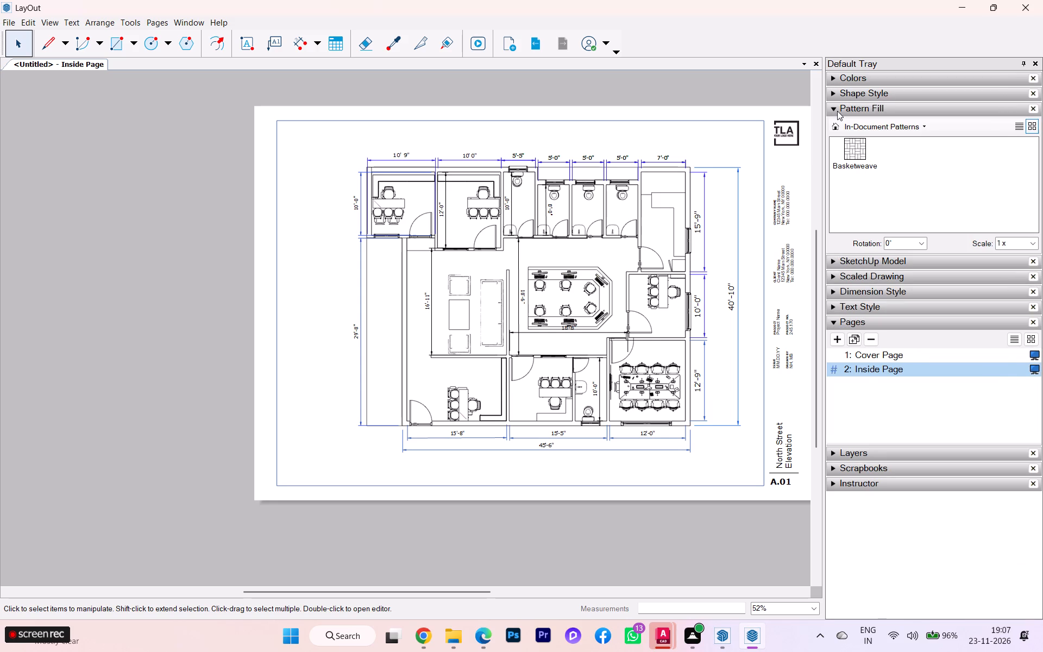
scroll(839, 72, "up", 6)
left_click(836, 108)
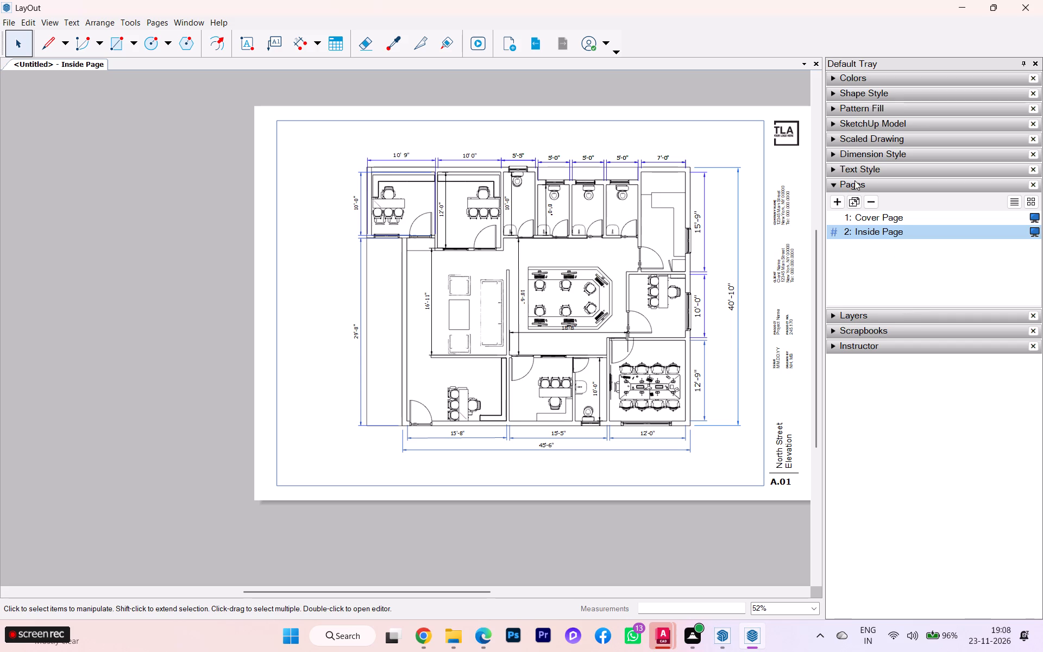
scroll(891, 281, "down", 2)
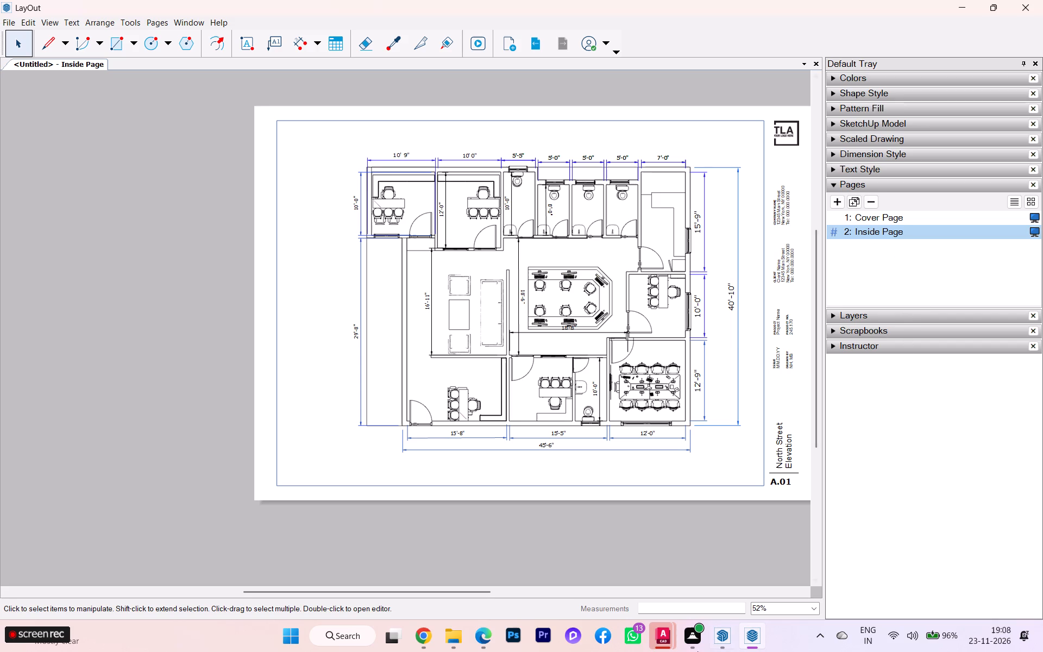
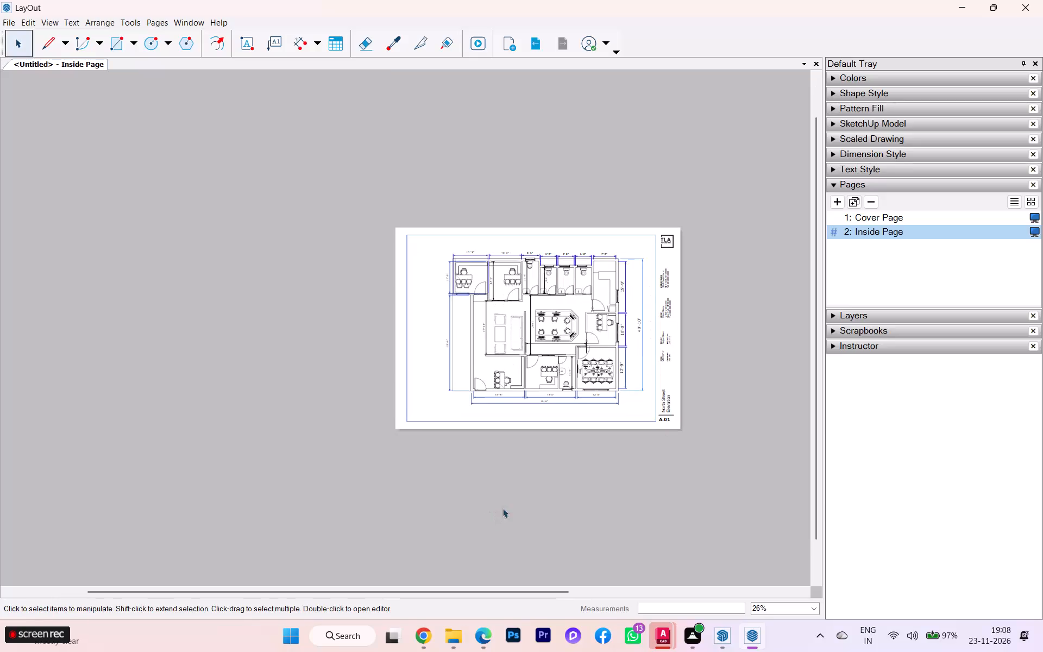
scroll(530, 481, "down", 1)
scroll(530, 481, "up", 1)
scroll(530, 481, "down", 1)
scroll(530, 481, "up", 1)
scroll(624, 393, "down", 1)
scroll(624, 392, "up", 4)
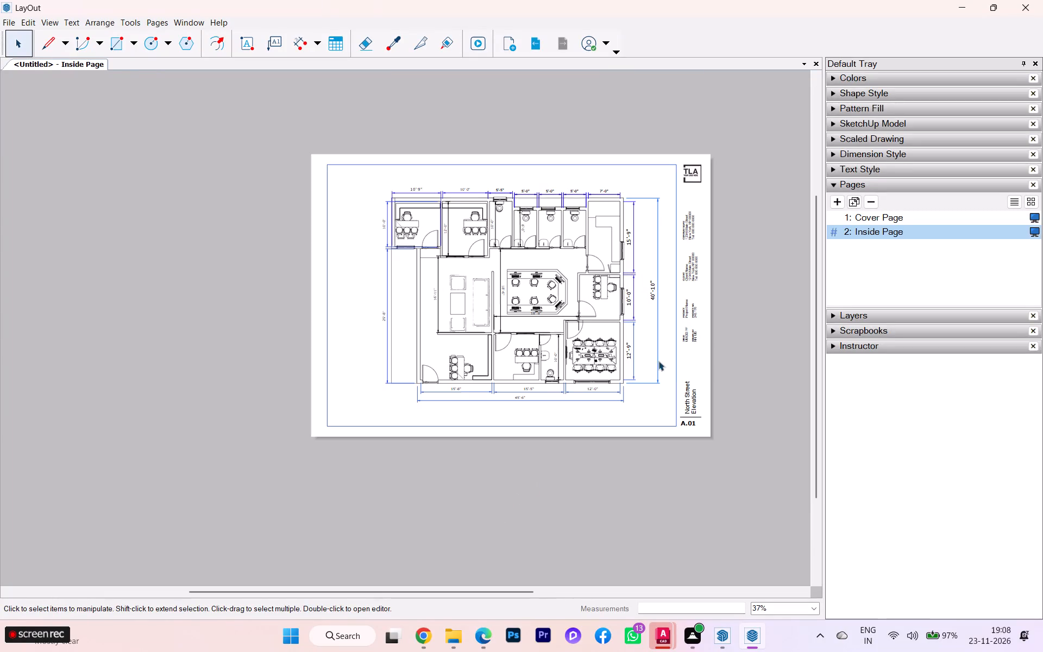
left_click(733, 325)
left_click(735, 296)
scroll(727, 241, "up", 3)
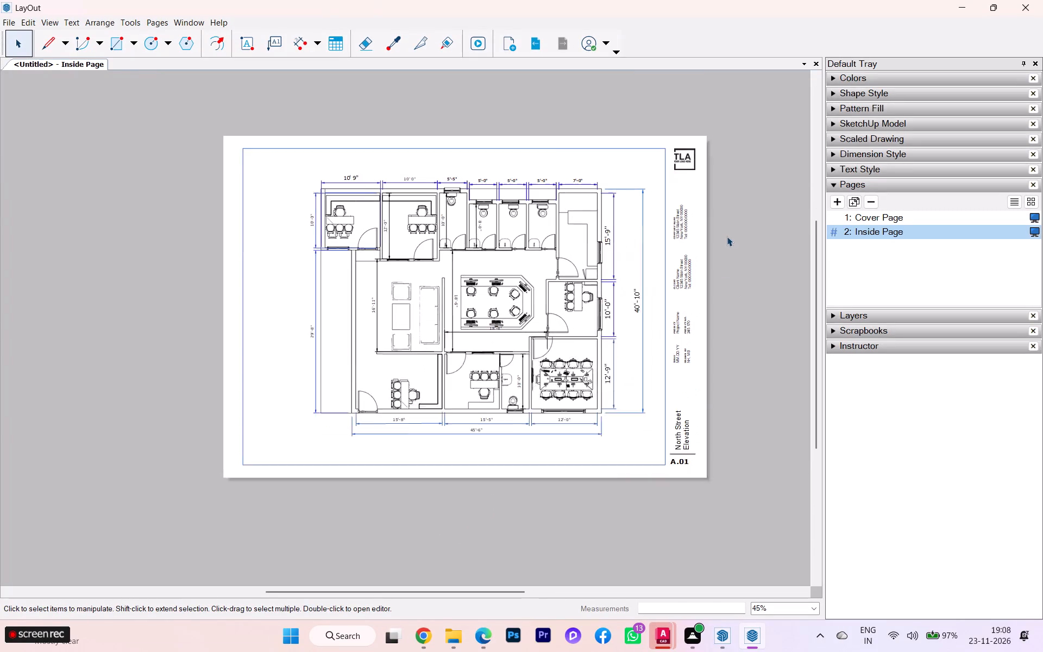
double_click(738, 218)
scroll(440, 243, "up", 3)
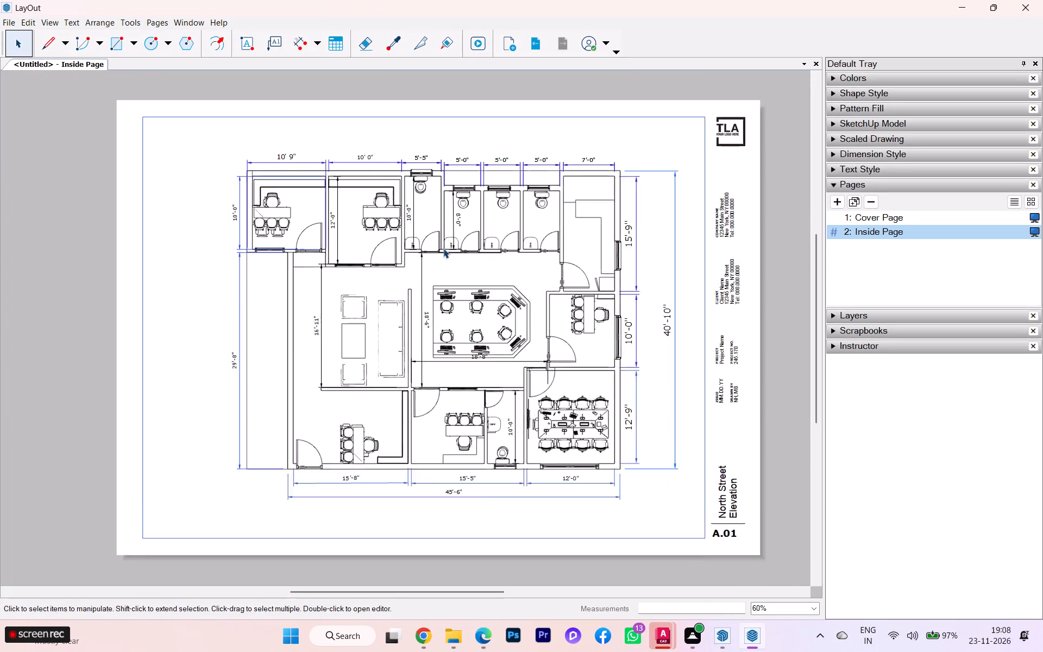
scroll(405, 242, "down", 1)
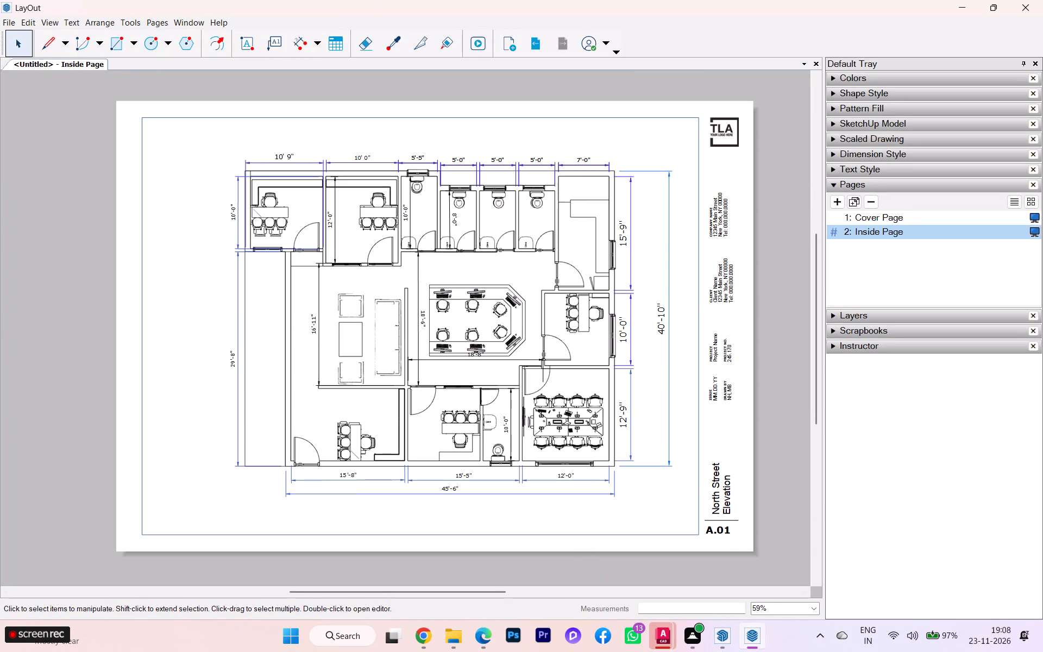
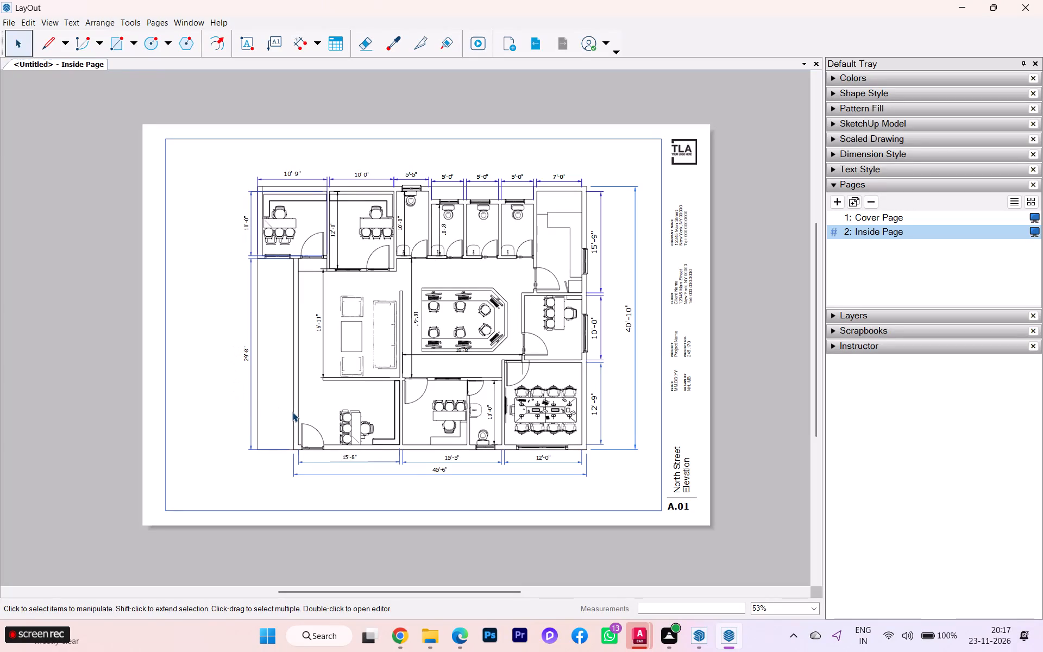
Look over the dimensioned office floor plan on the Inside Page sheet.
scroll(369, 410, "up", 2)
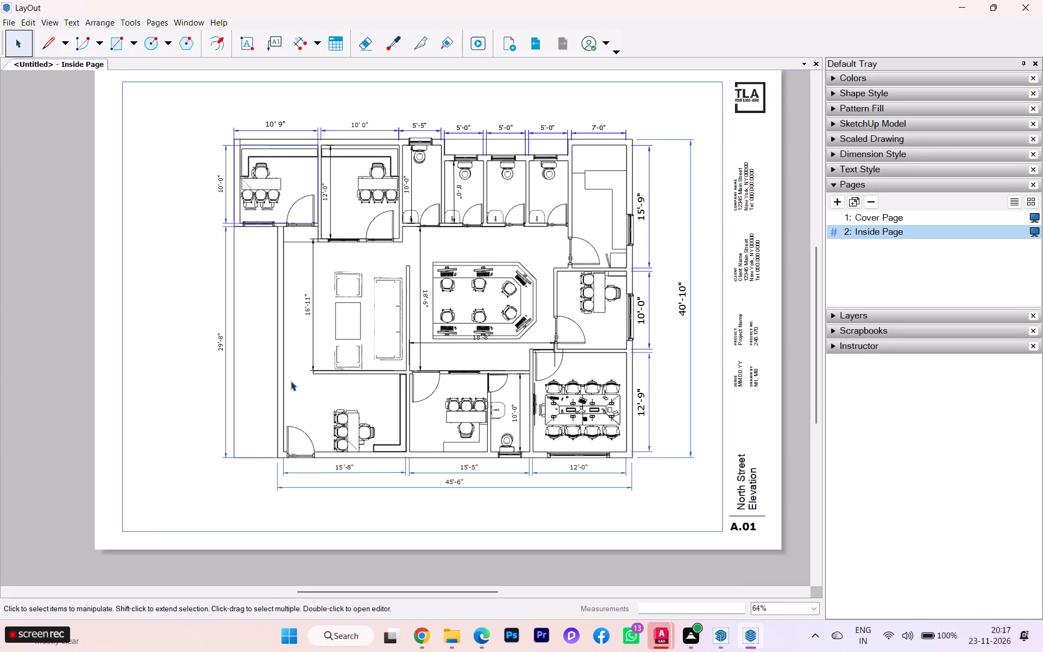
scroll(275, 383, "down", 1)
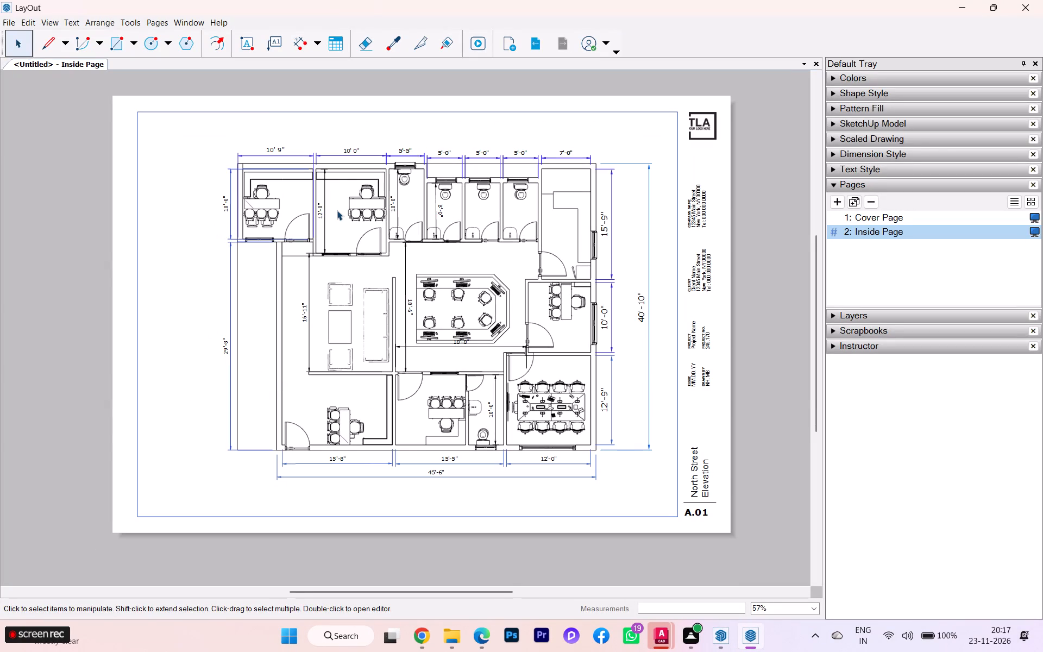
scroll(336, 211, "up", 1)
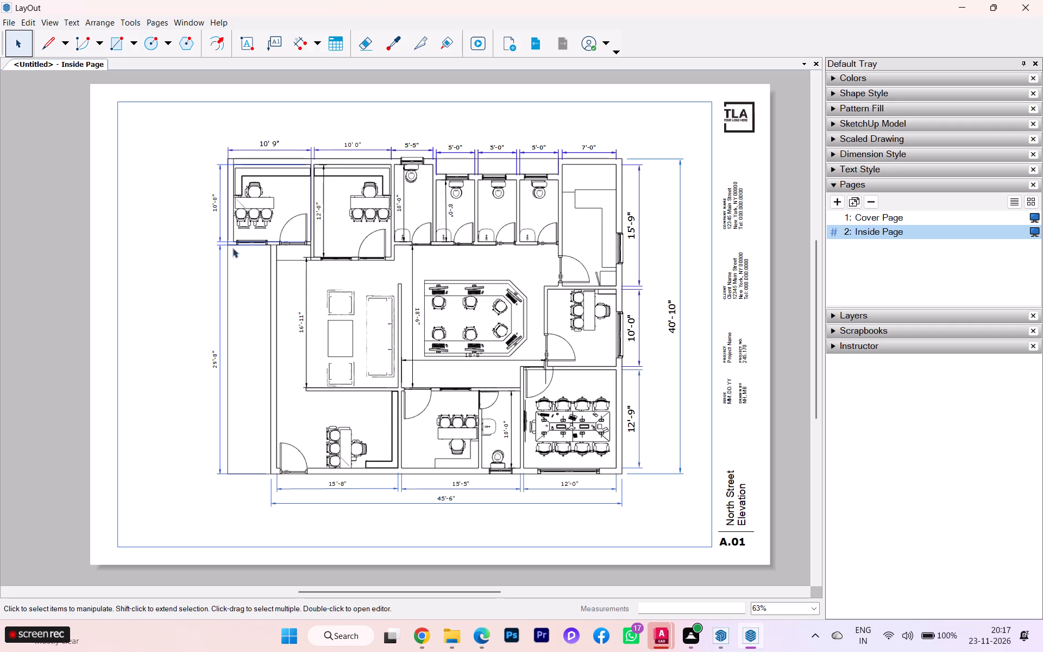
scroll(267, 262, "down", 1)
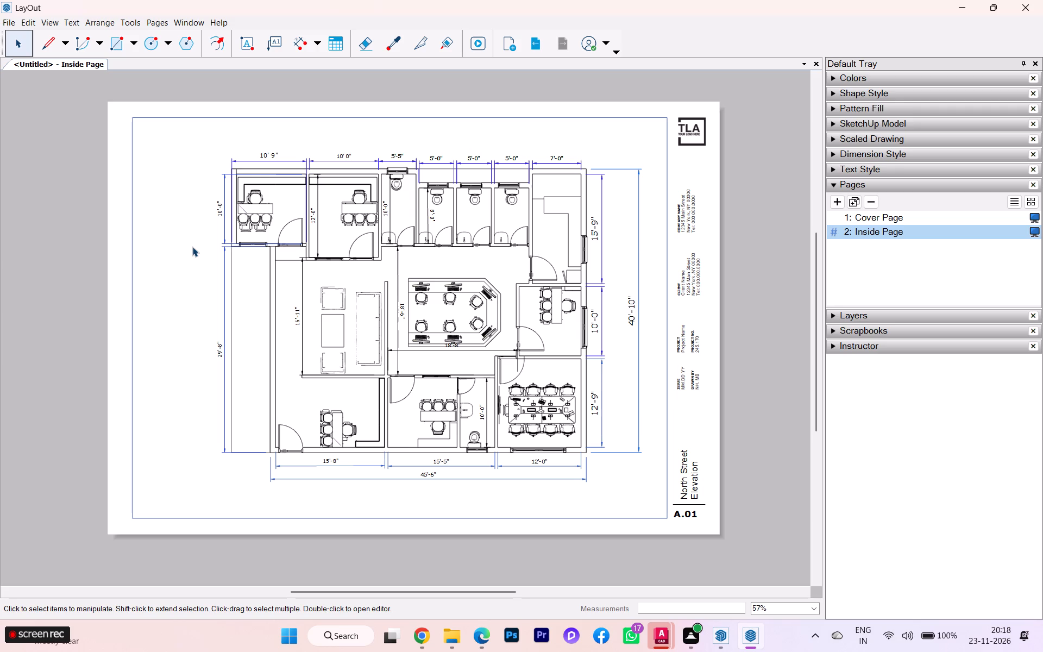
scroll(441, 303, "up", 2)
scroll(353, 287, "down", 1)
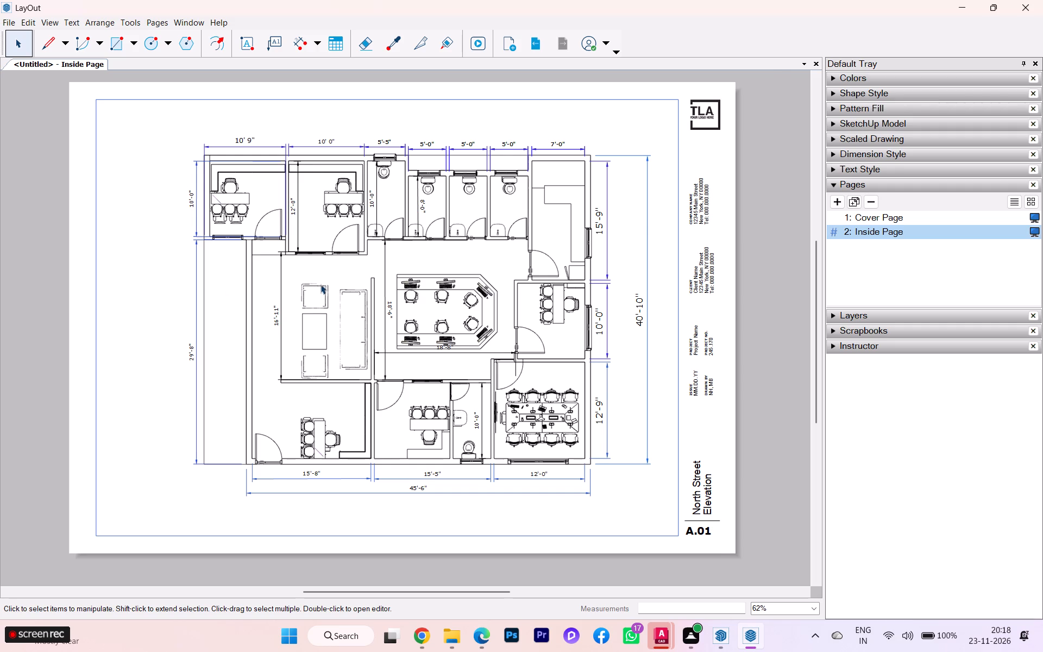
scroll(324, 281, "up", 1)
scroll(325, 290, "down", 2)
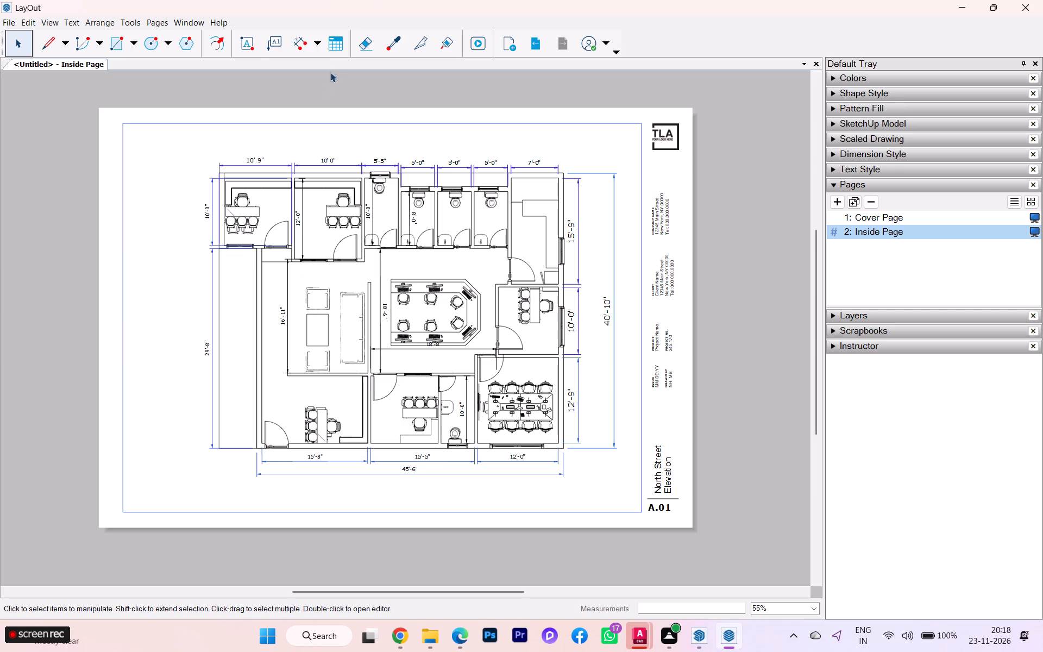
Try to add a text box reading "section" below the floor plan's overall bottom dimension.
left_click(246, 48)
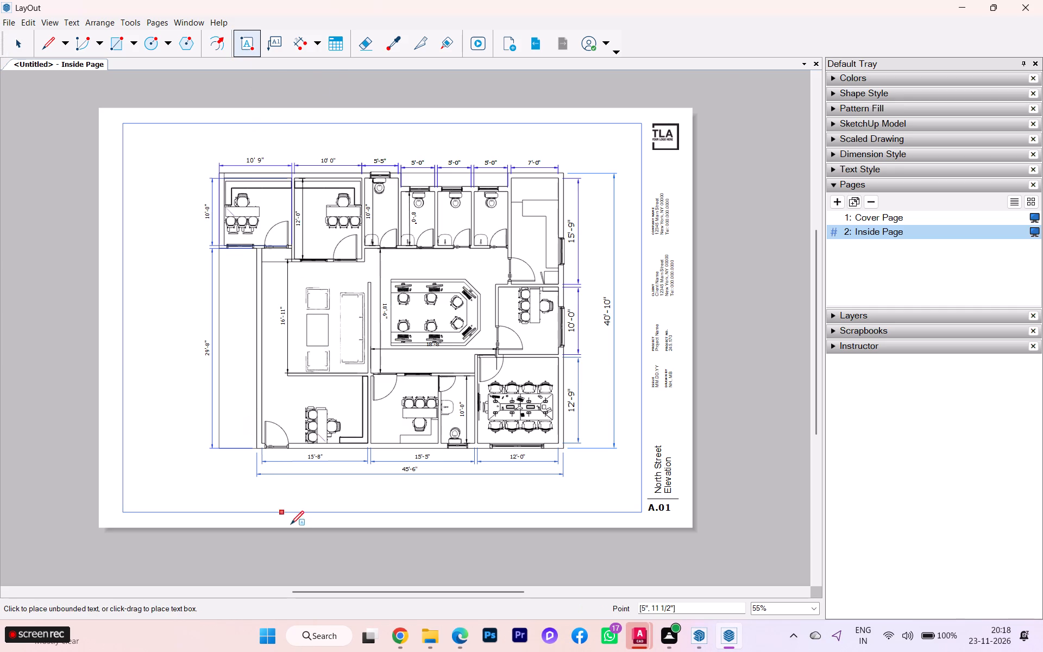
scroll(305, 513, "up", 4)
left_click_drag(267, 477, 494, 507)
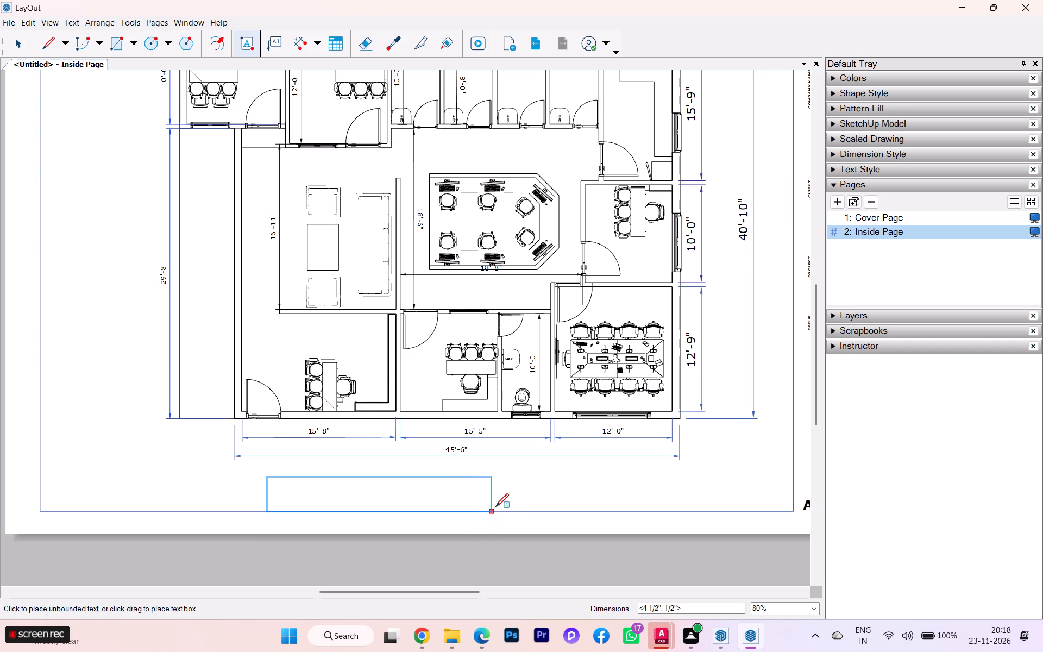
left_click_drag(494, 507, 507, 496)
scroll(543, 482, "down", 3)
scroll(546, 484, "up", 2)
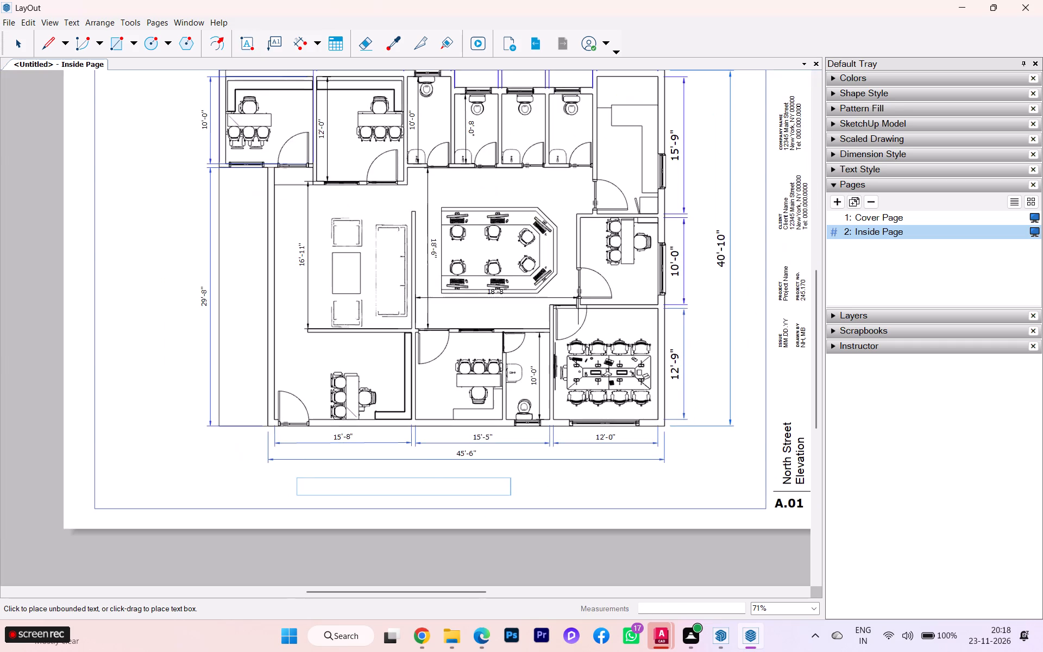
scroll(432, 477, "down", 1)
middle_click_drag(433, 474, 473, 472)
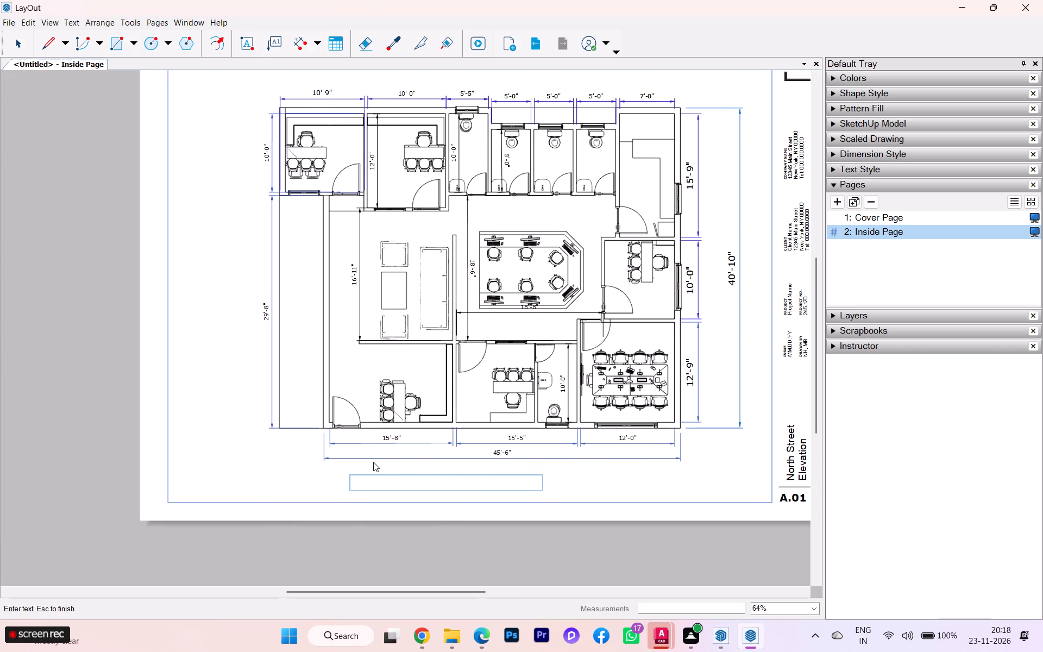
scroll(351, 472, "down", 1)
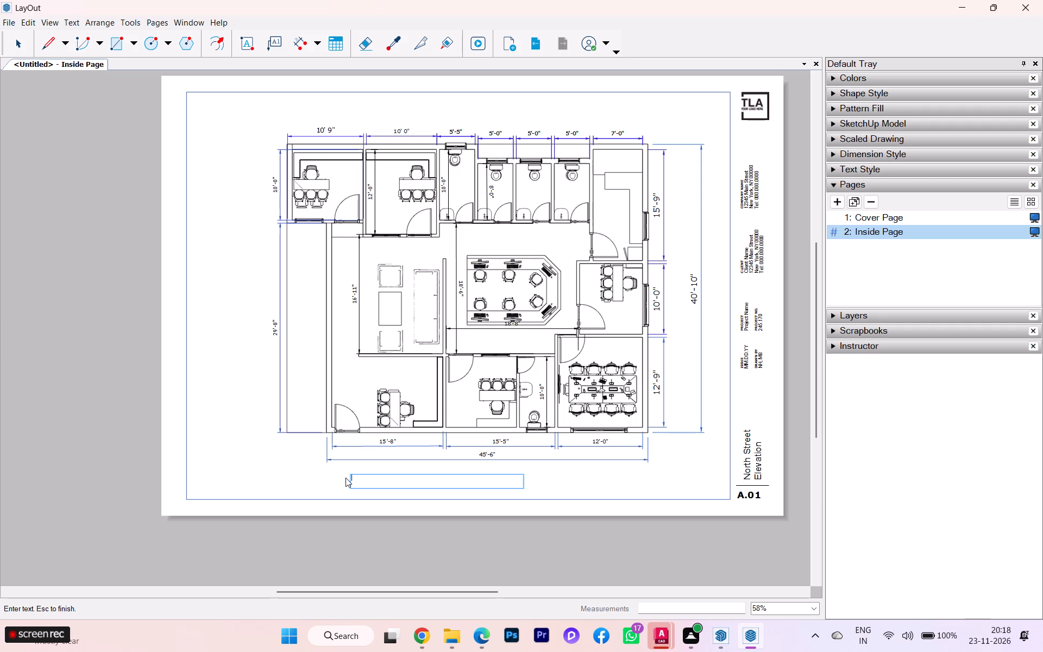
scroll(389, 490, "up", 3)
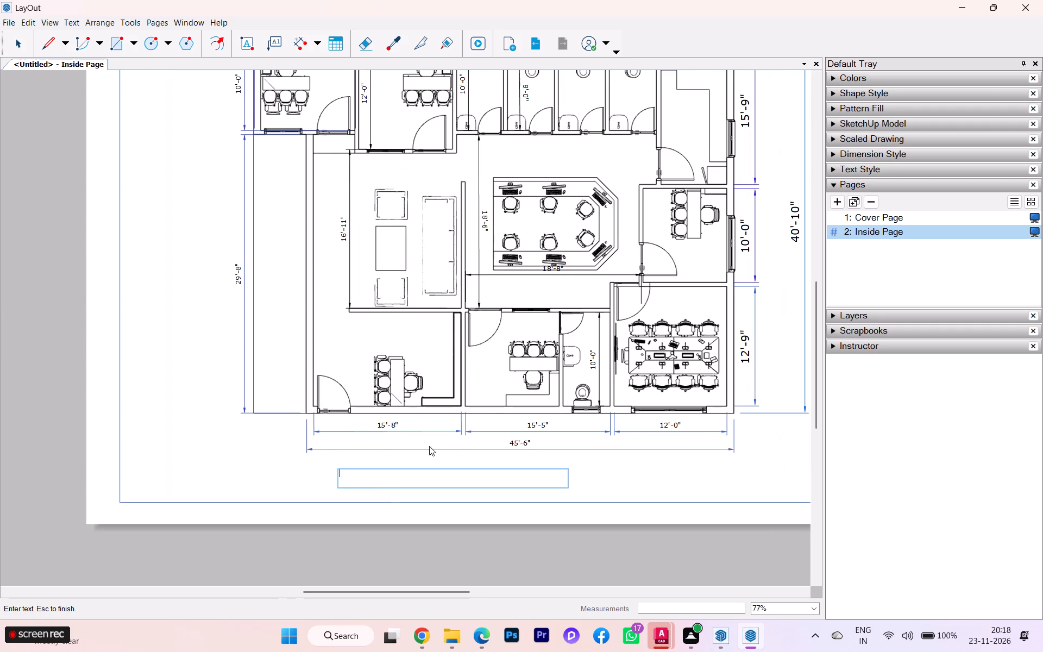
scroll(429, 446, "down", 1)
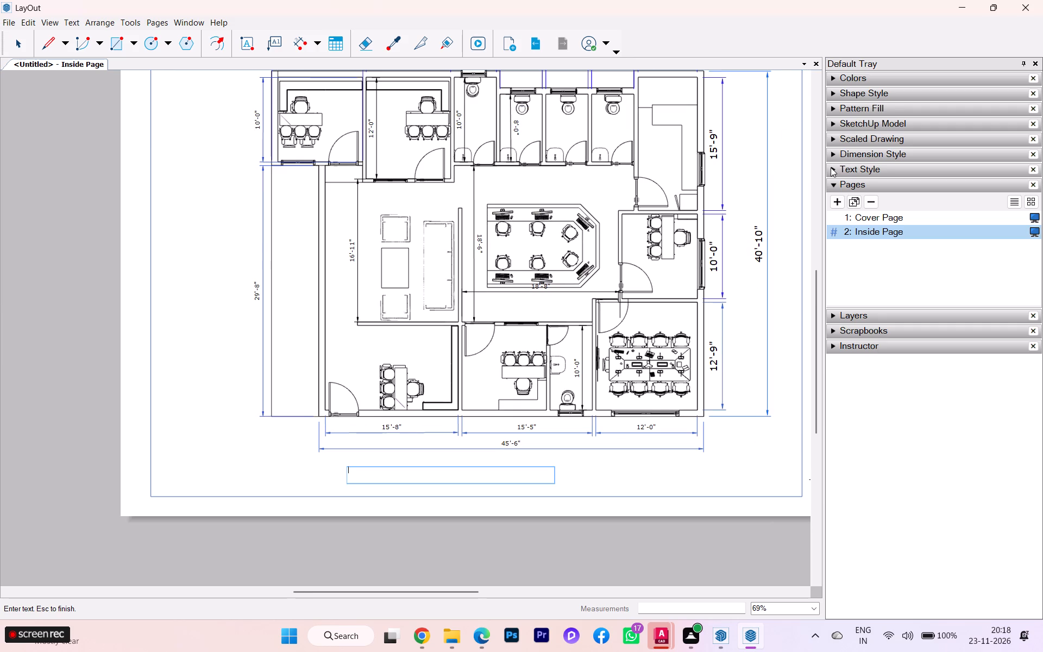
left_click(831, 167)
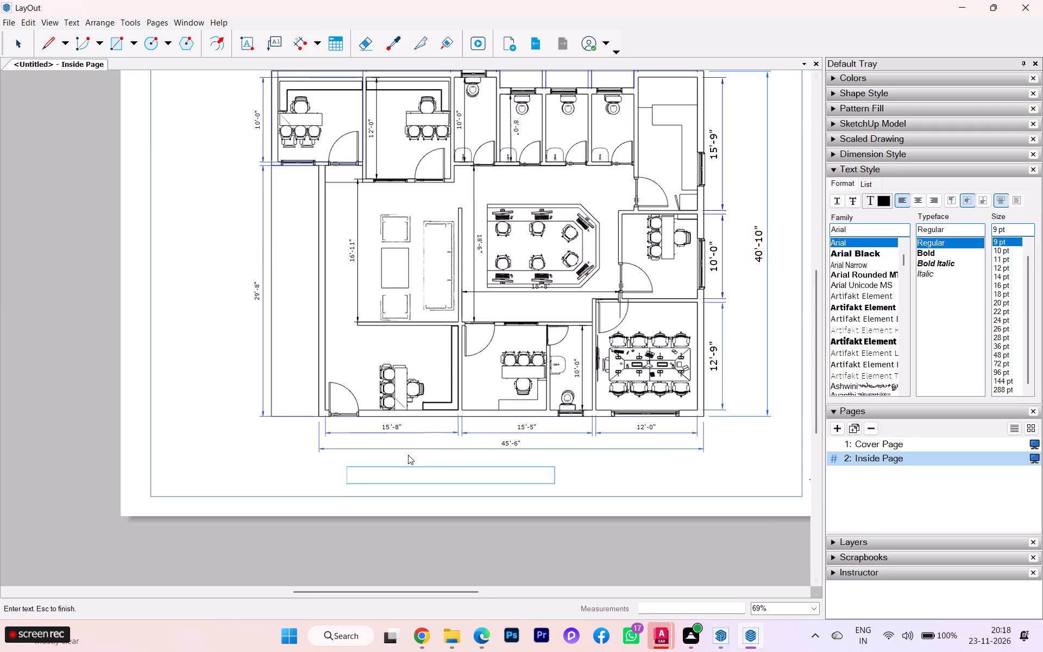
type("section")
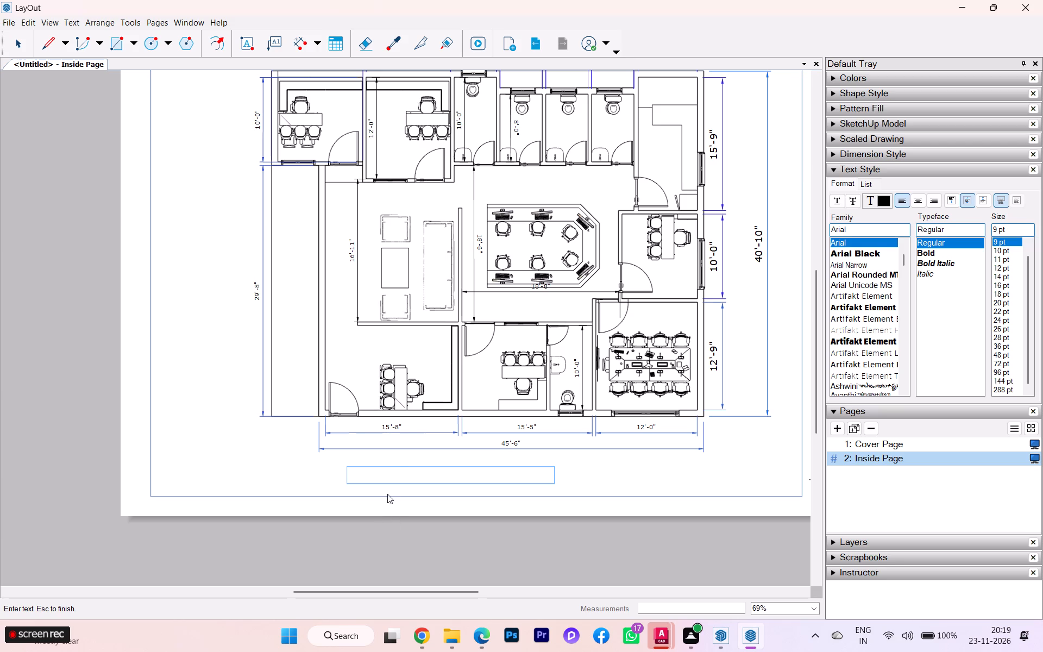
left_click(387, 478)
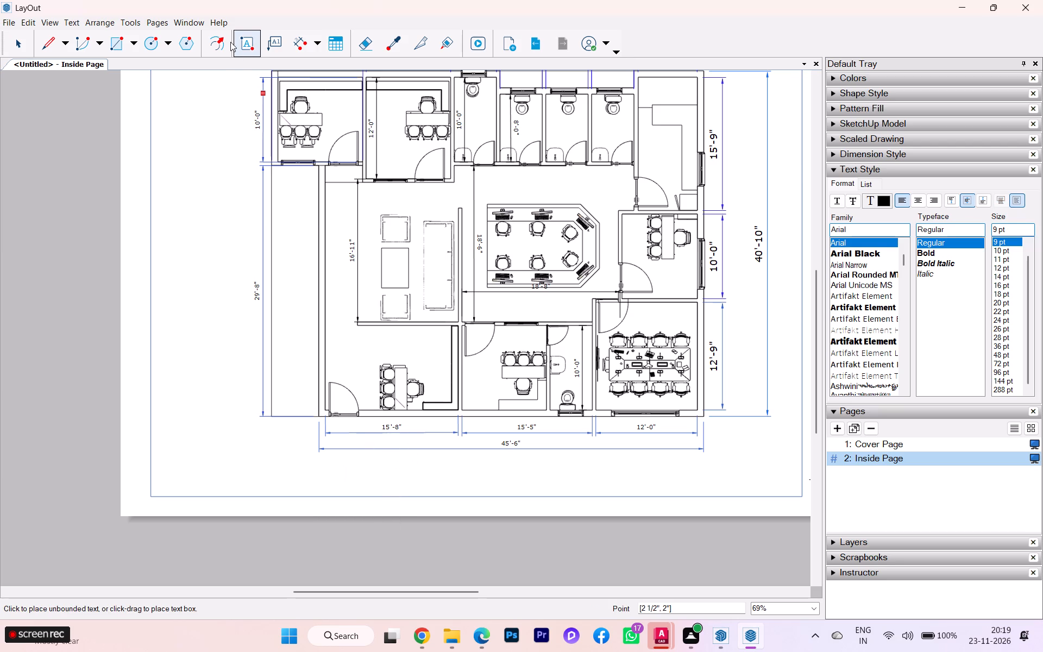
Place a text box below the plan's 45'-6" overall dimension and enter SECTION in capitals.
left_click(252, 36)
left_click_drag(333, 466, 443, 513)
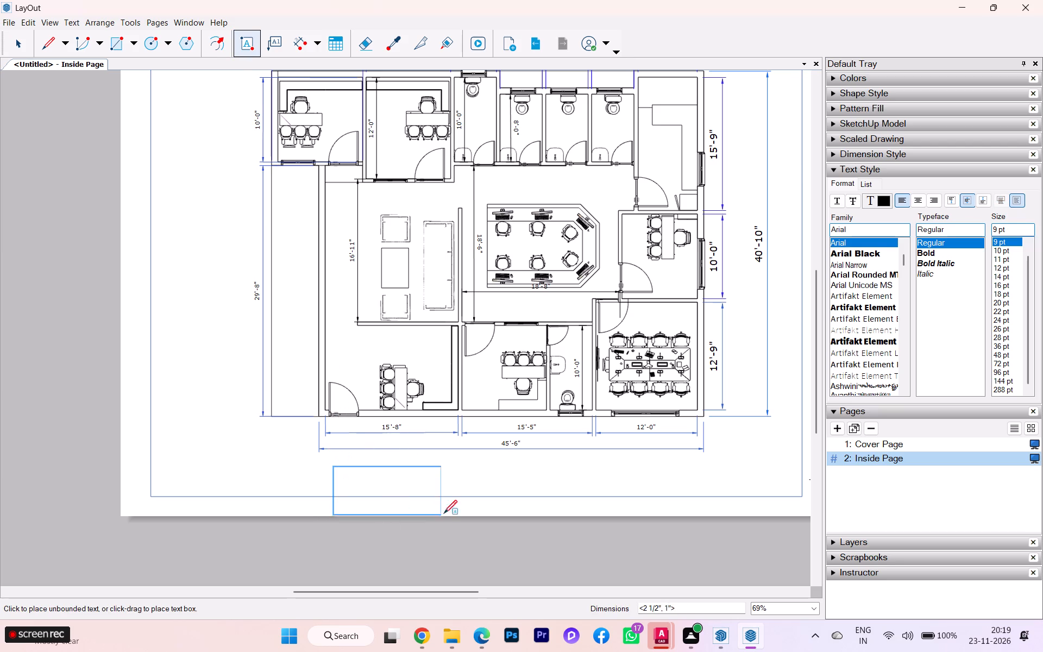
left_click_drag(443, 513, 513, 485)
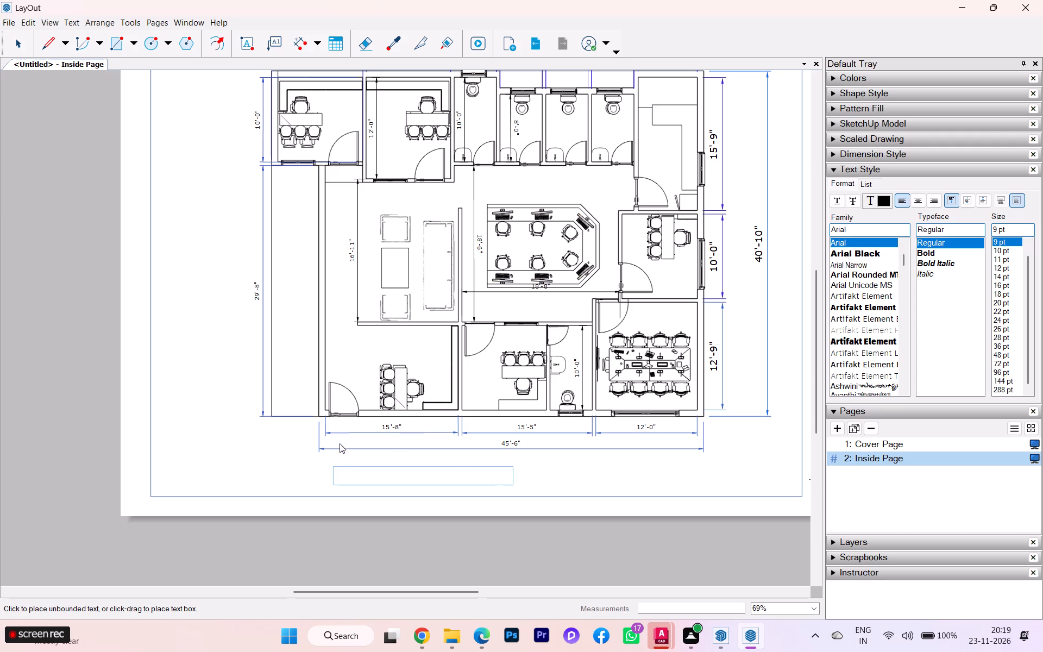
type("se")
key("BackSpace")
key("BackSpace")
type("SECTION")
Set the size of the SECTION title text to 22 pt.
scroll(372, 472, "up", 5)
left_click_drag(372, 468, 279, 471)
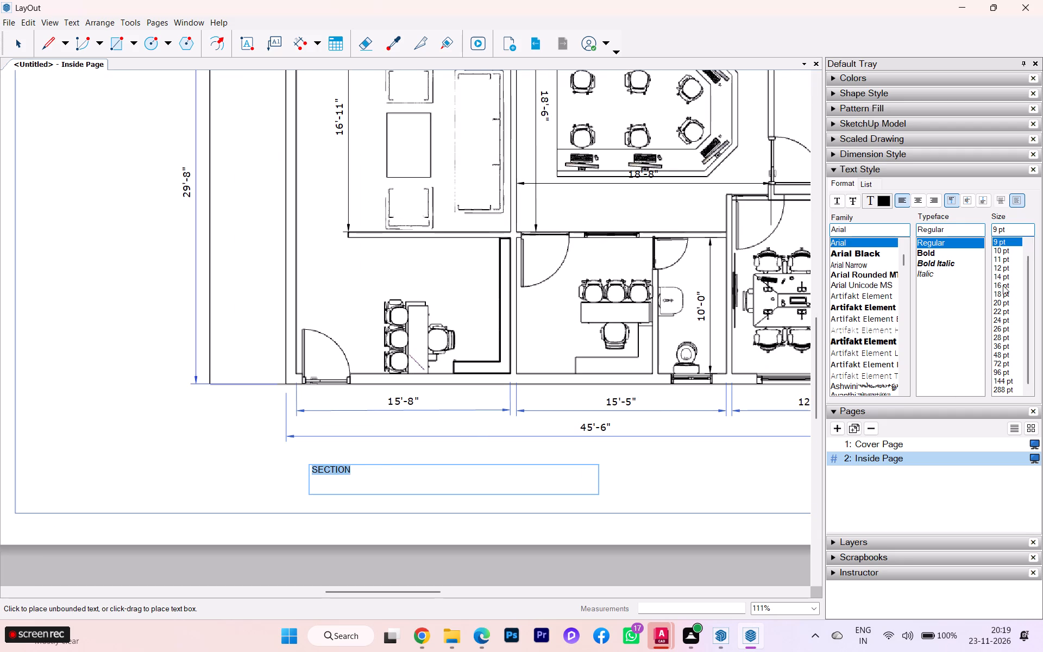
left_click(1003, 285)
left_click(1003, 306)
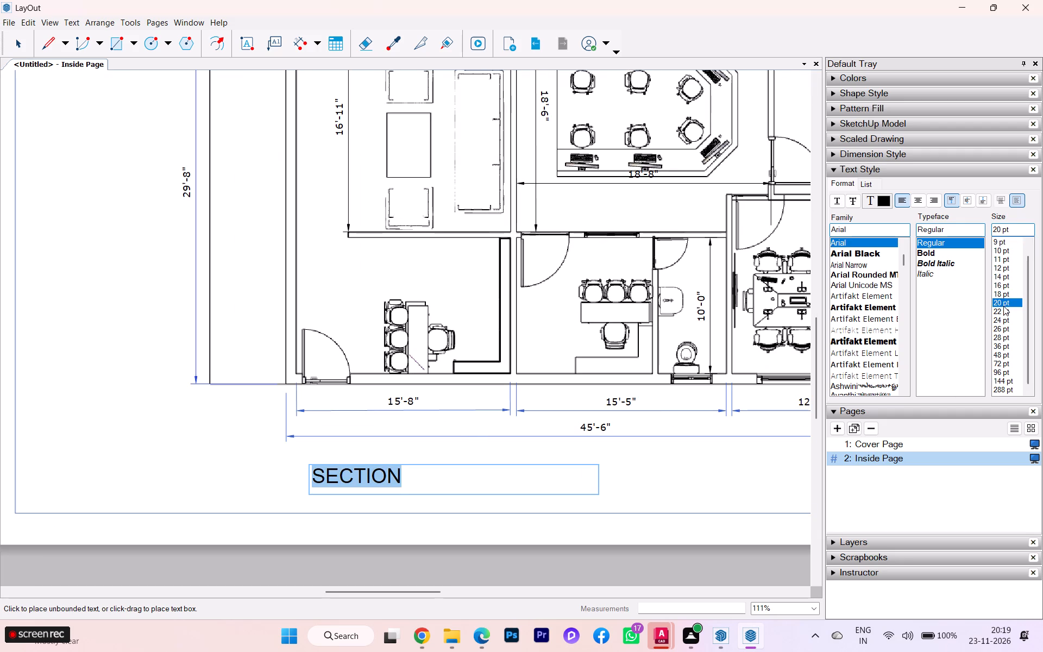
left_click(1002, 309)
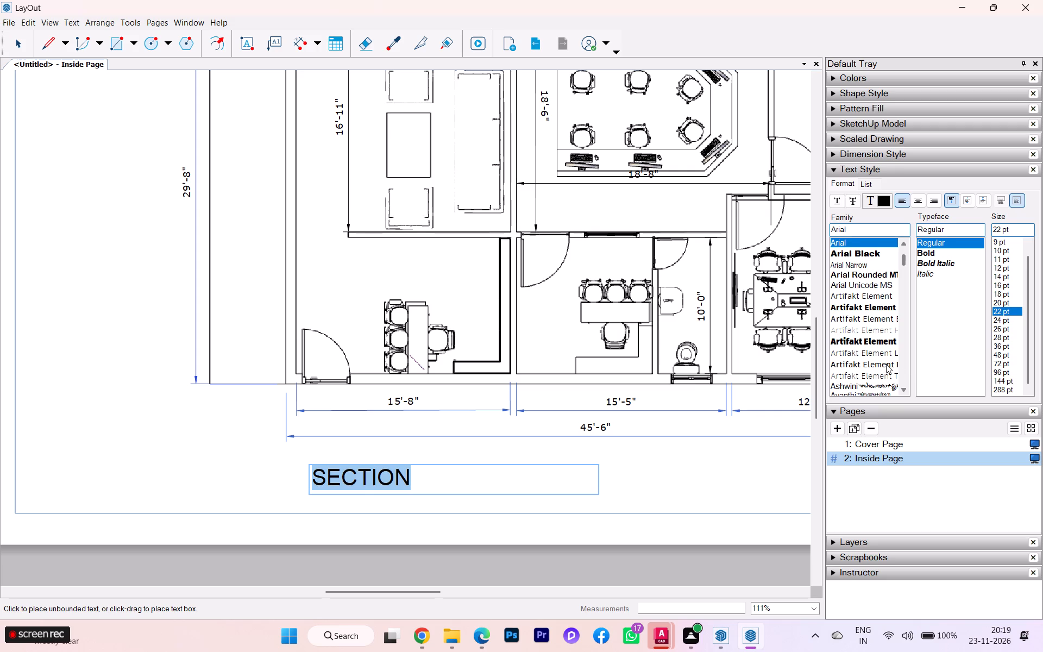
Extend the title below the plan to read SECTION TOP VIEW and finish the text entry.
left_click(448, 479)
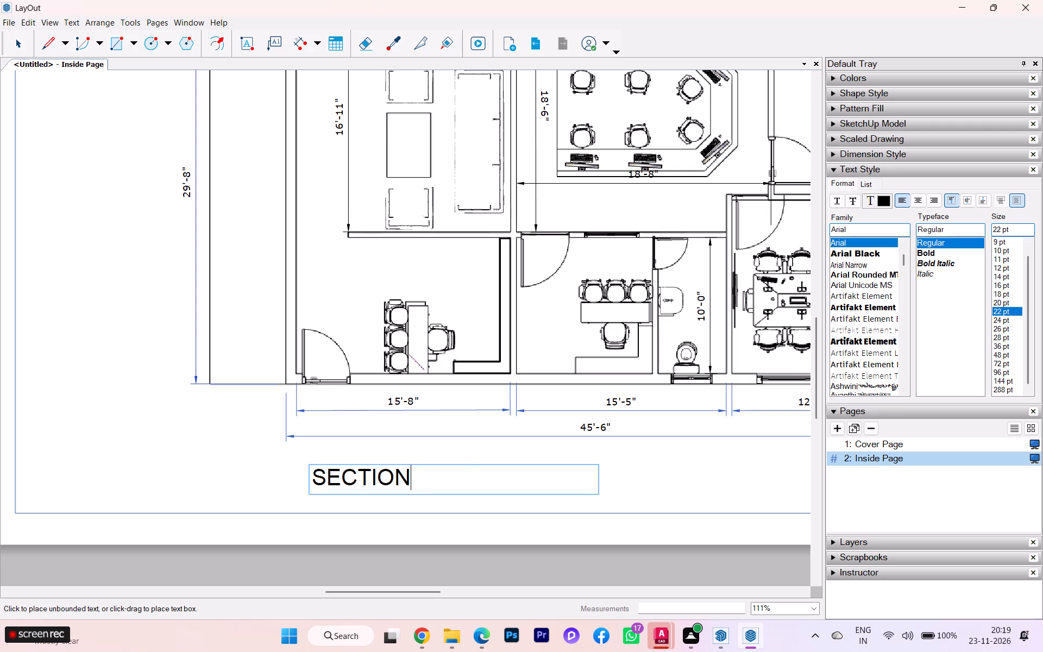
key("space")
type("VIEW")
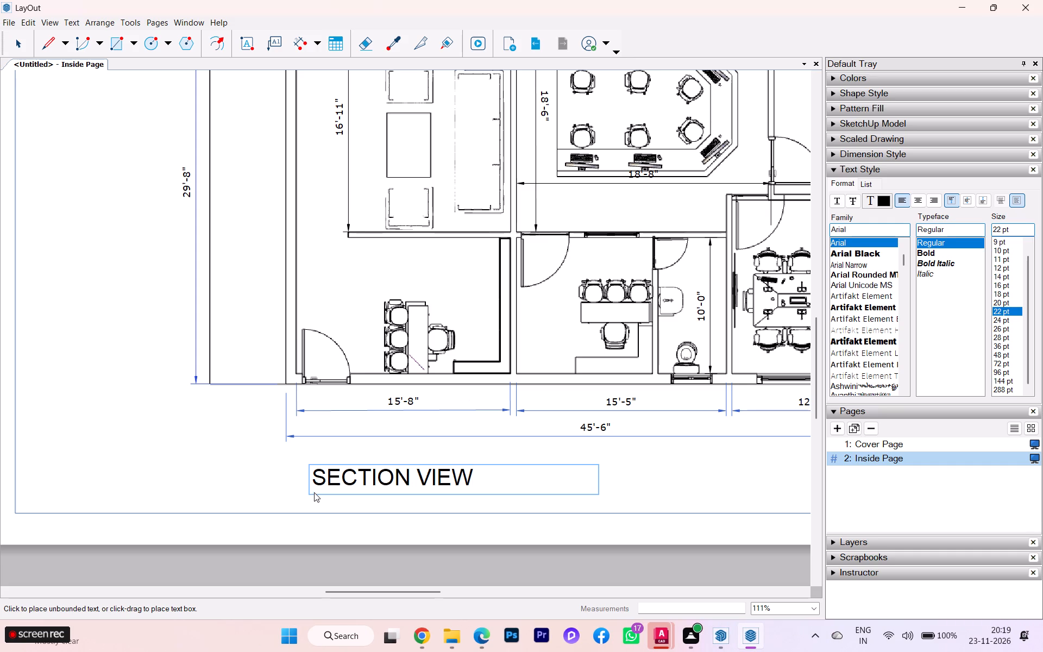
left_click(488, 485)
key("BackSpace")
key("BackSpace")
key("BackSpace")
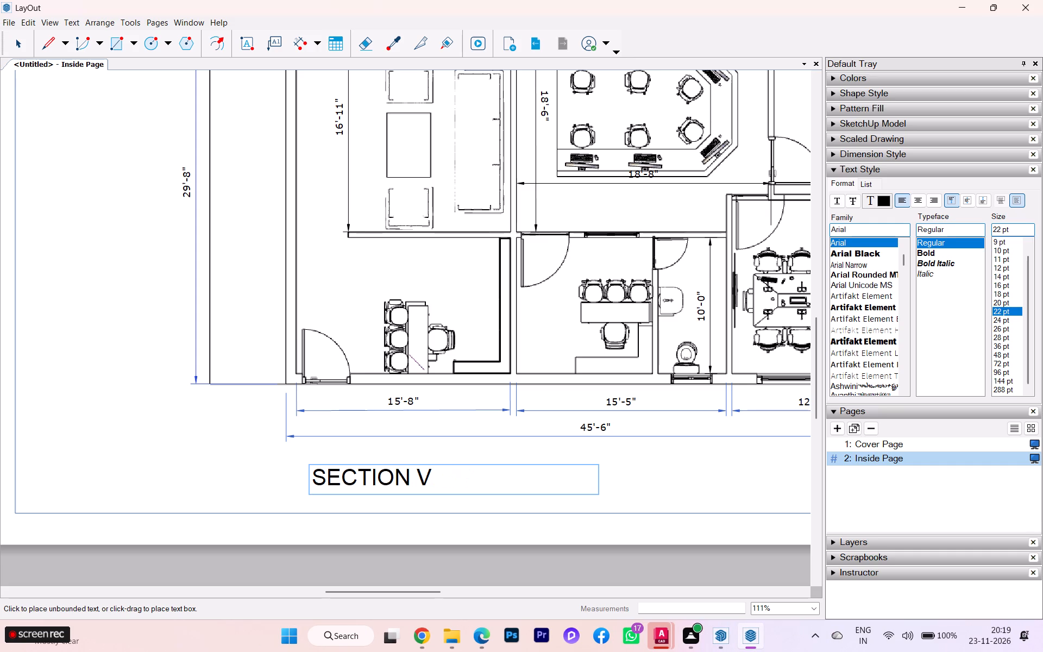
key("BackSpace")
type("TOP VIEW")
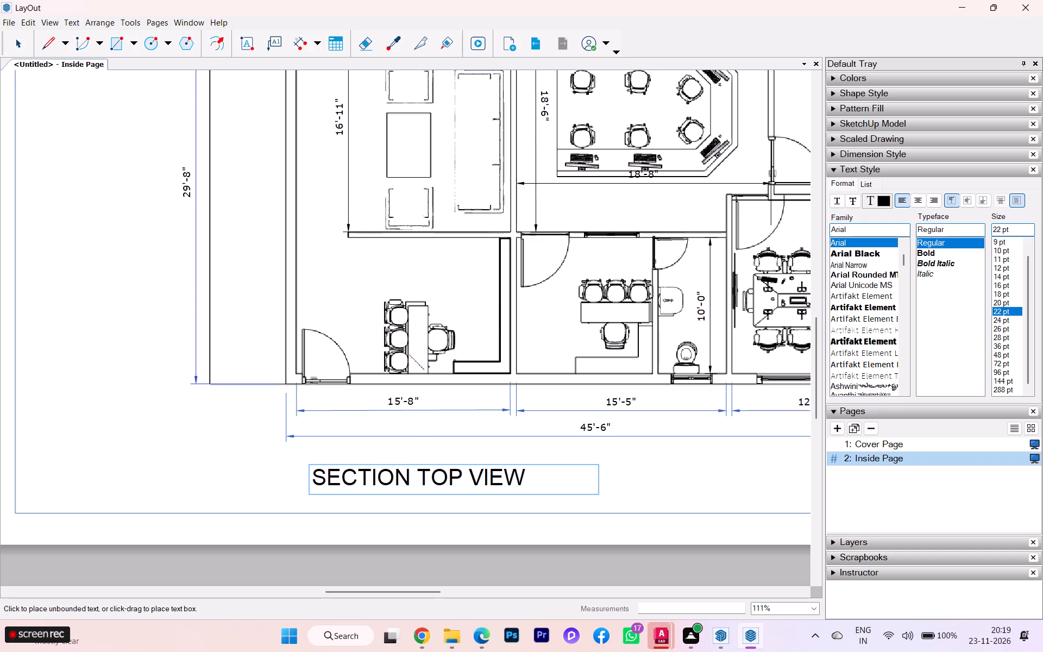
left_click(623, 481)
Move the SECTION TOP VIEW title about 2 1/2" right and slightly up, roughly centred under the 45'-6" overall dimension.
scroll(424, 416, "down", 4)
scroll(422, 417, "up", 1)
scroll(421, 418, "down", 1)
scroll(419, 419, "up", 1)
scroll(413, 430, "down", 2)
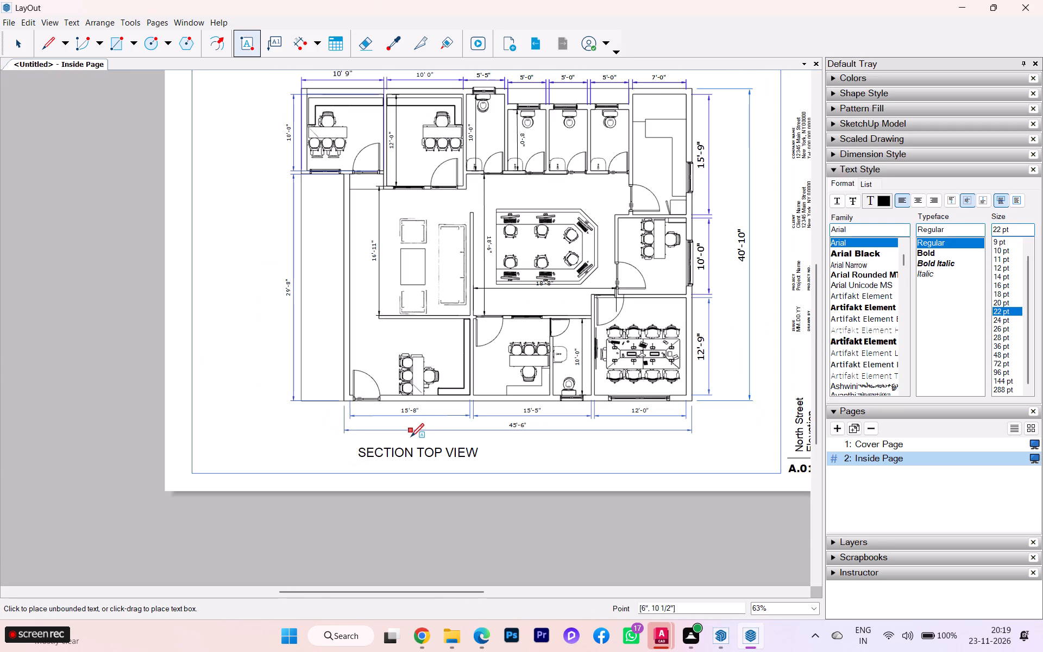
scroll(467, 278, "down", 2)
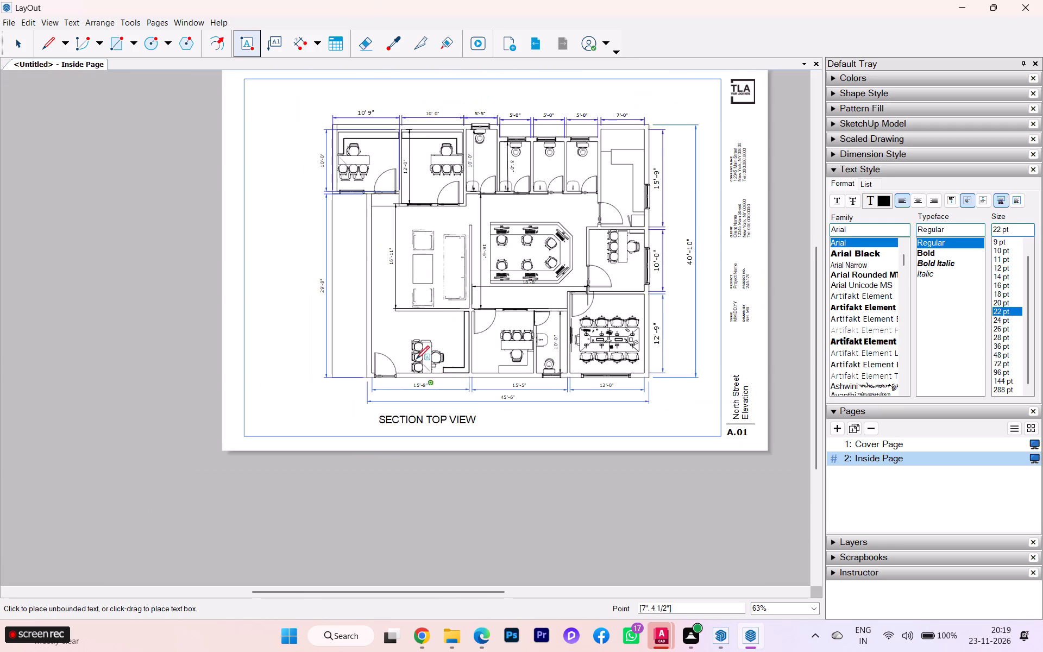
left_click(10, 40)
left_click(414, 418)
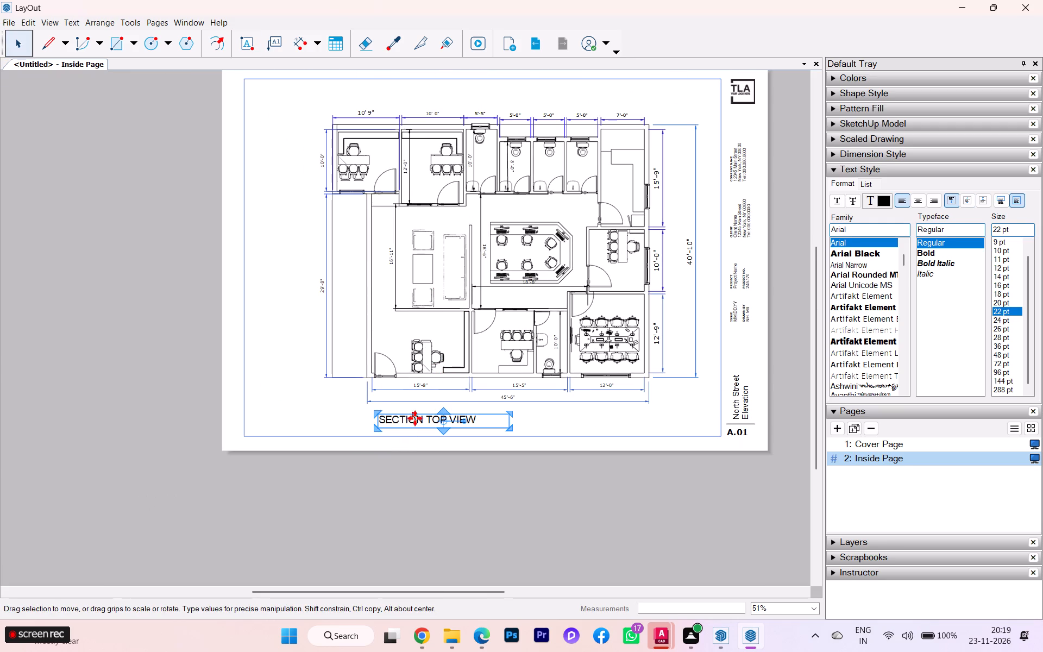
scroll(398, 421, "up", 5)
left_click_drag(373, 419, 430, 421)
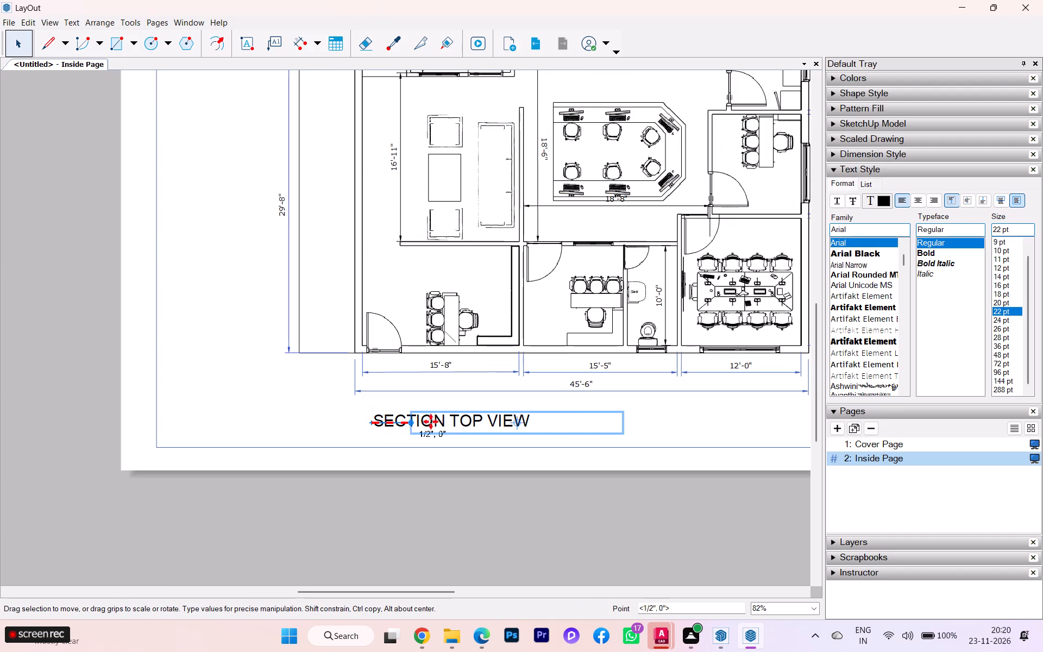
left_click_drag(430, 421, 492, 416)
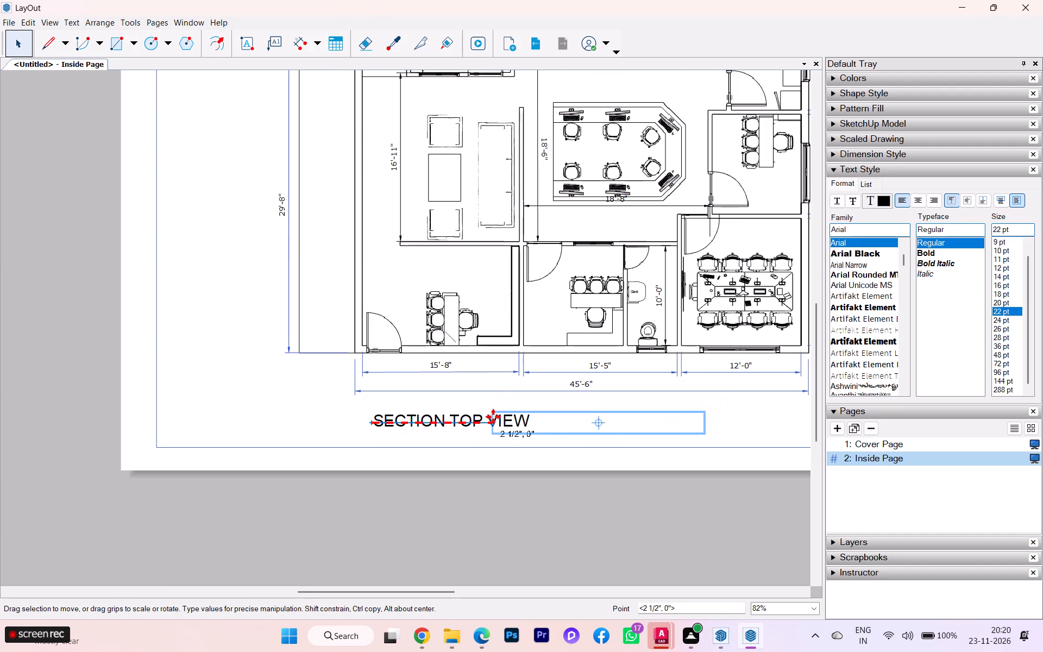
left_click_drag(492, 416, 492, 415)
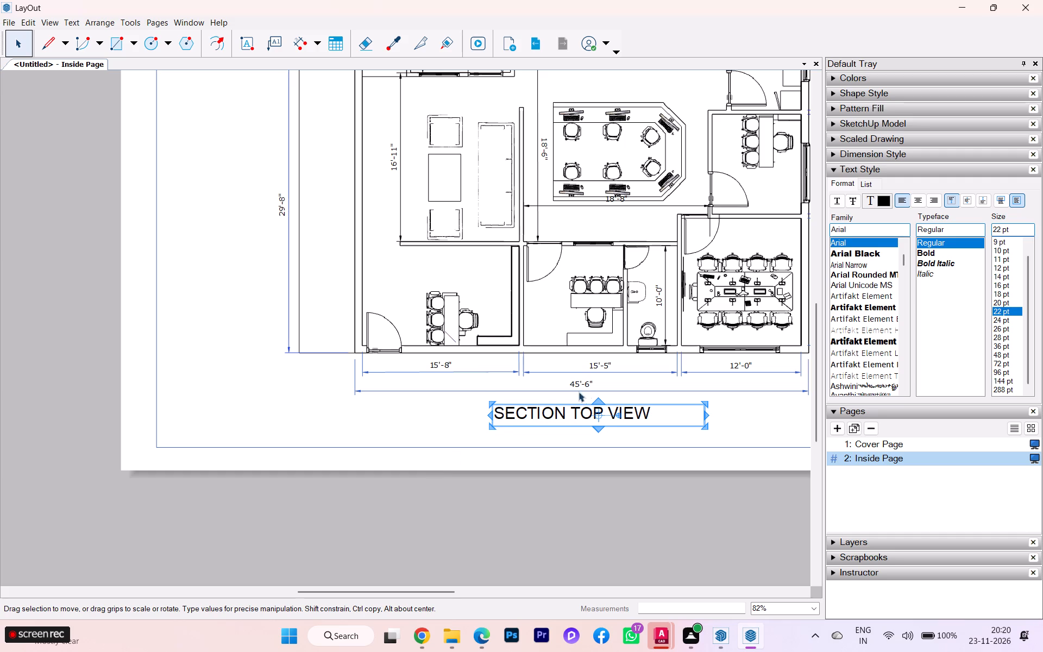
left_click(498, 475)
scroll(485, 461, "down", 2)
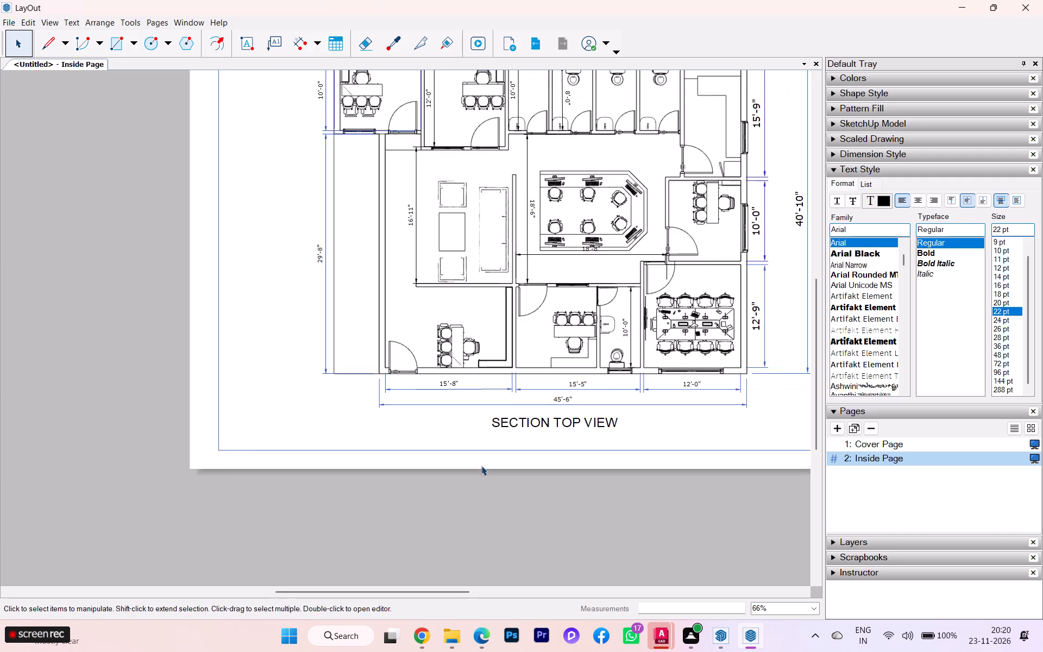
Look over the whole Inside Page sheet, checking the plan, its dimensions and the SECTION TOP VIEW title.
scroll(477, 468, "down", 1)
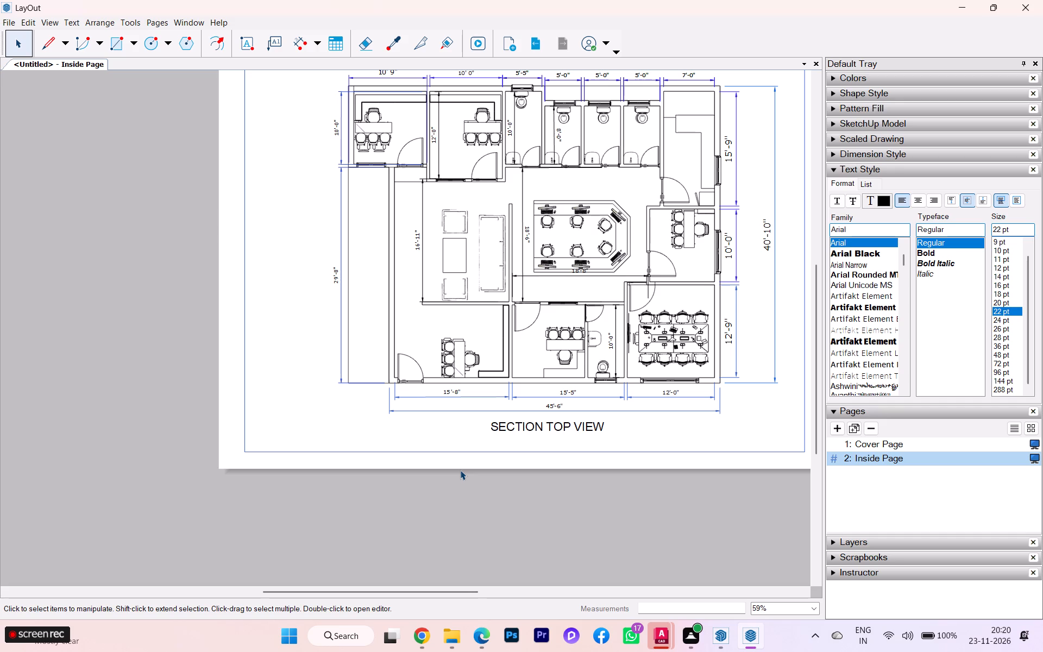
scroll(513, 495, "down", 2)
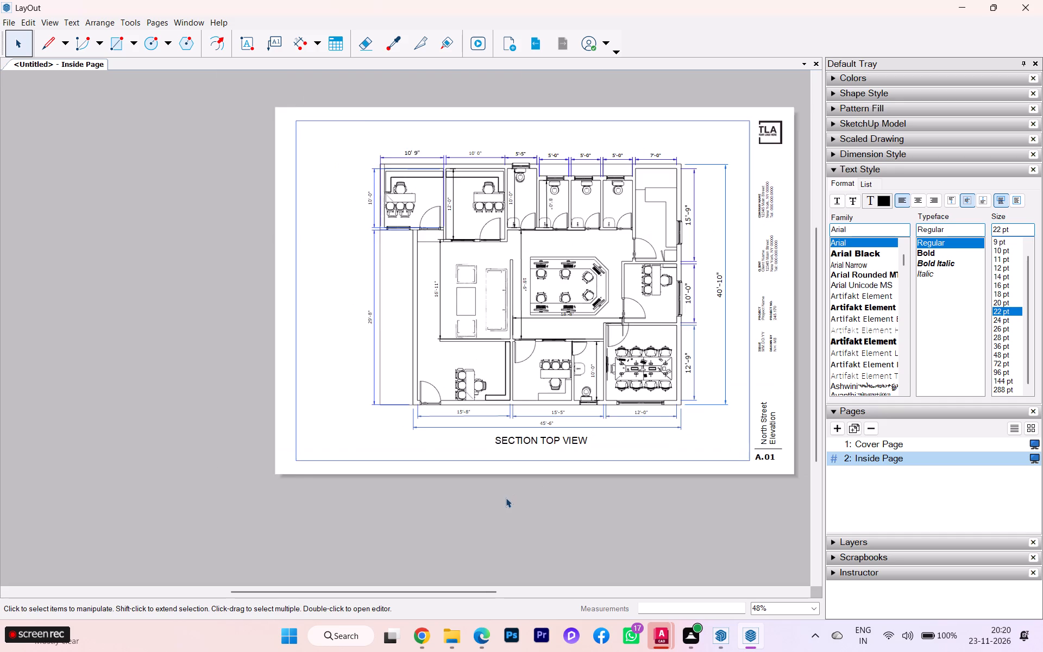
scroll(494, 499, "down", 1)
scroll(575, 410, "up", 3)
scroll(530, 366, "up", 1)
scroll(308, 363, "down", 2)
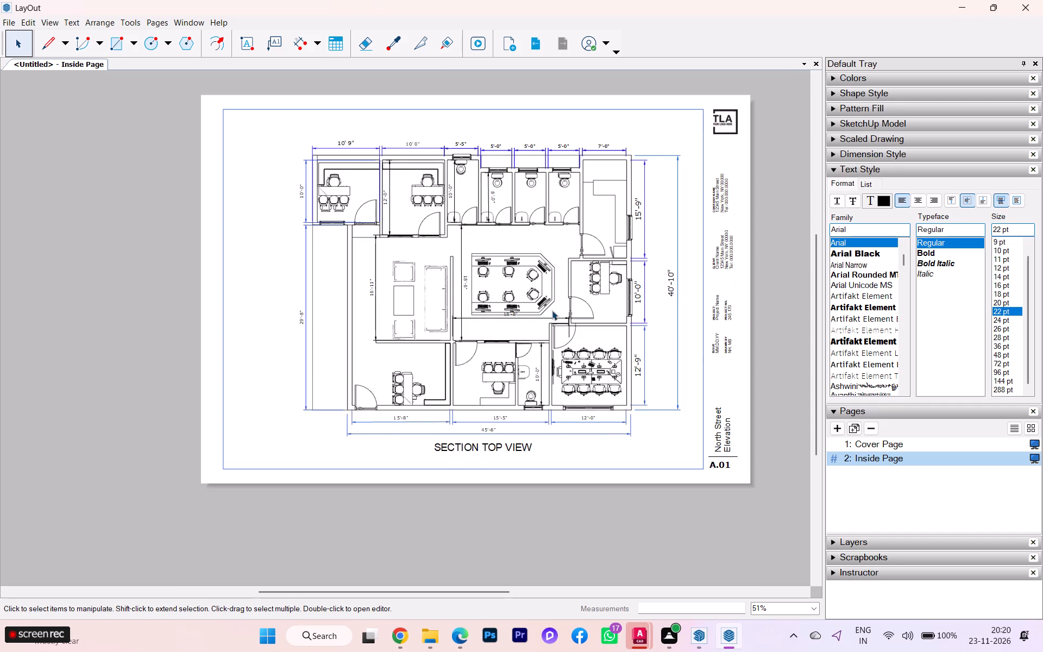
scroll(552, 309, "up", 3)
scroll(417, 323, "down", 1)
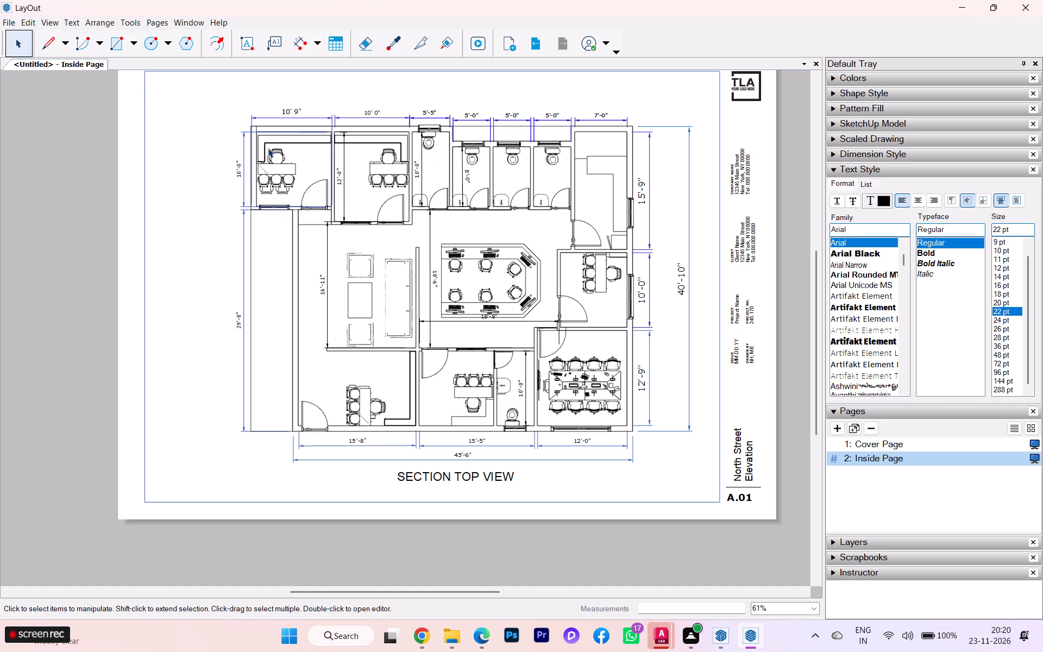
Add a blank page after the Inside Page and leave it open as the current page.
left_click(873, 458)
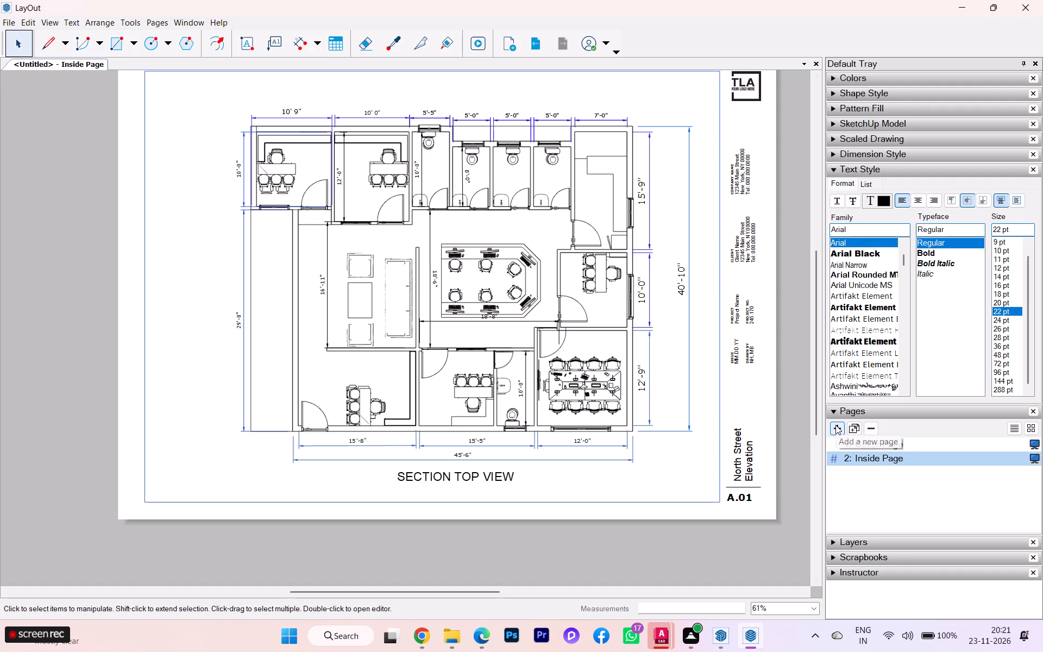
left_click(835, 425)
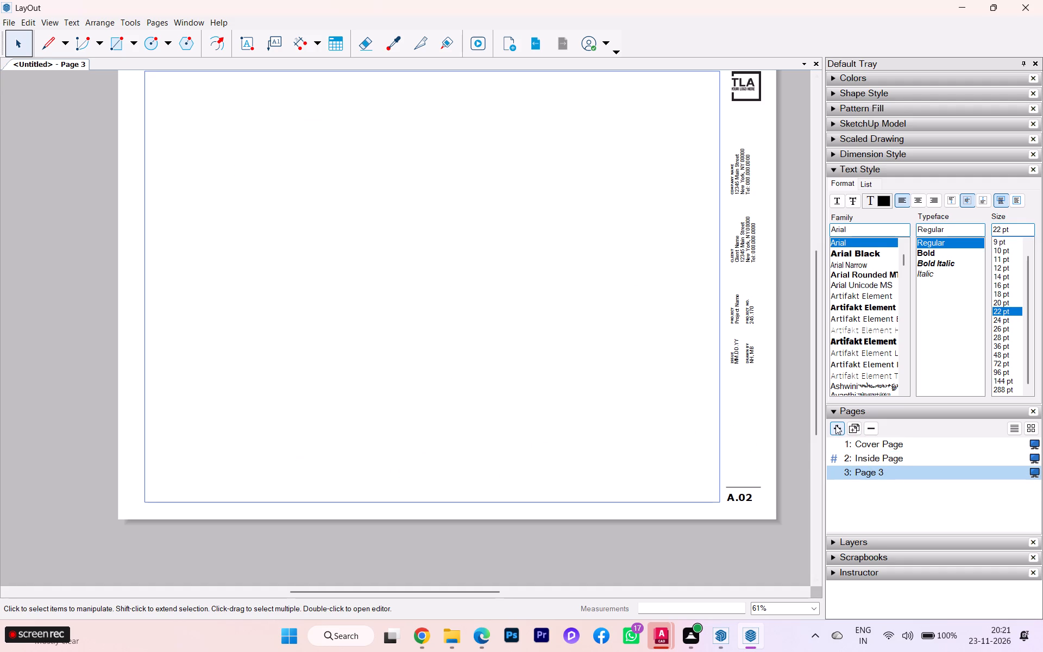
left_click(848, 459)
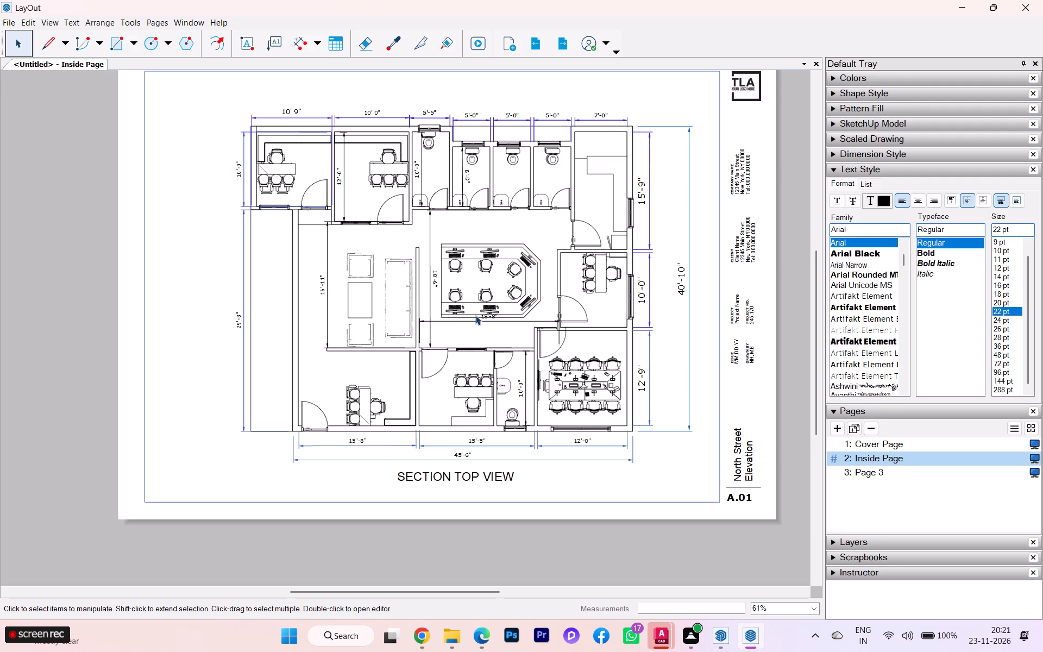
scroll(475, 317, "down", 2)
scroll(493, 248, "up", 1)
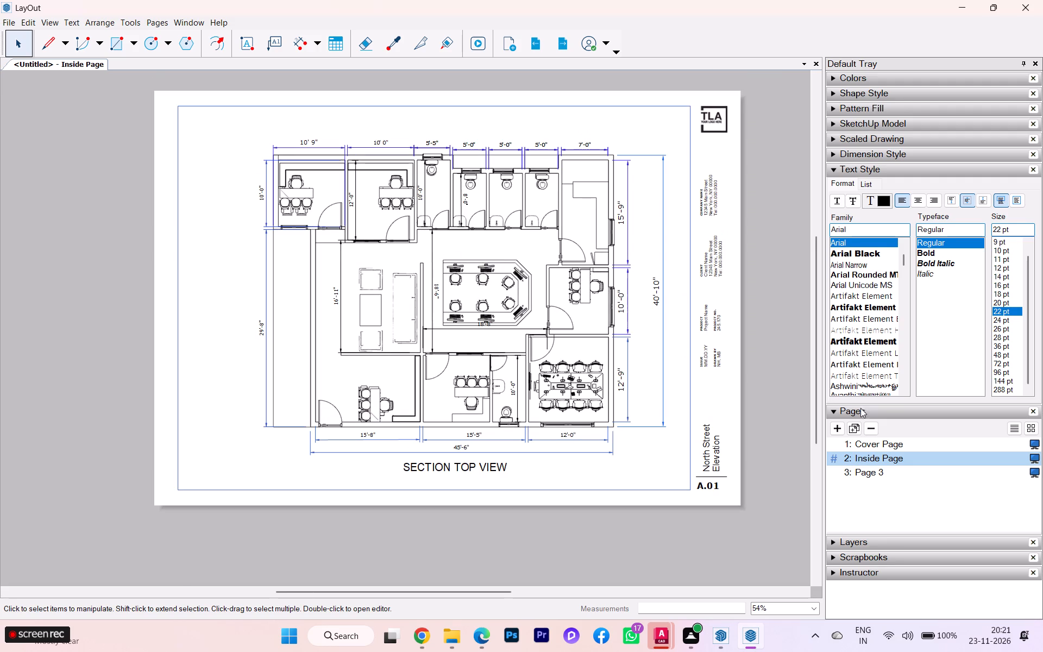
left_click(853, 474)
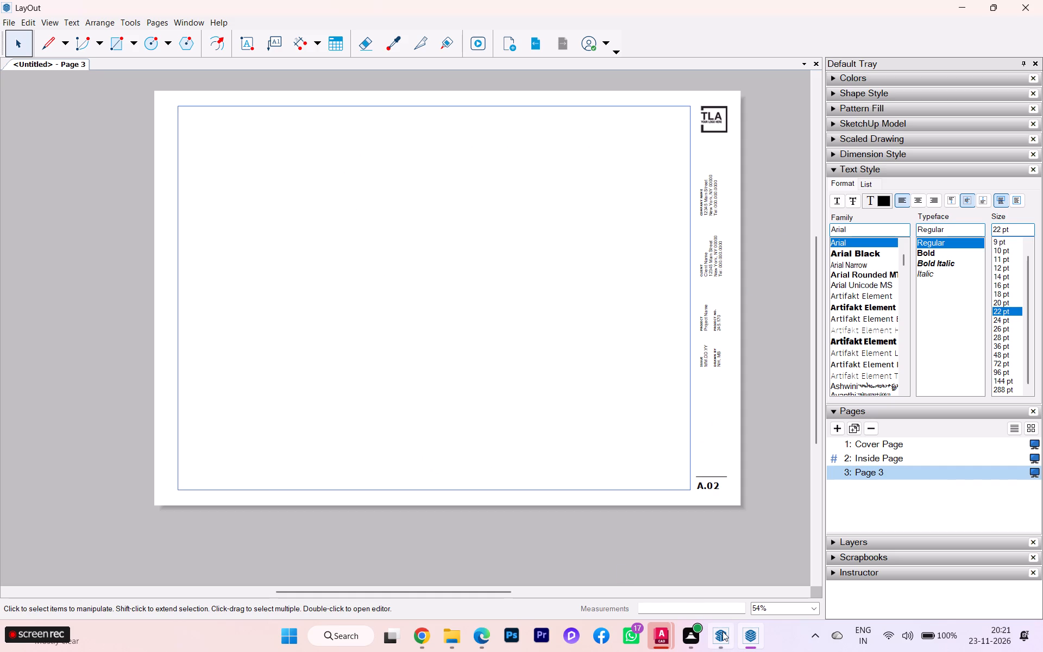
Switch to the SketchUp office building model and update Scene 14 with the floor plan zoomed out.
left_click(728, 588)
scroll(492, 432, "down", 3)
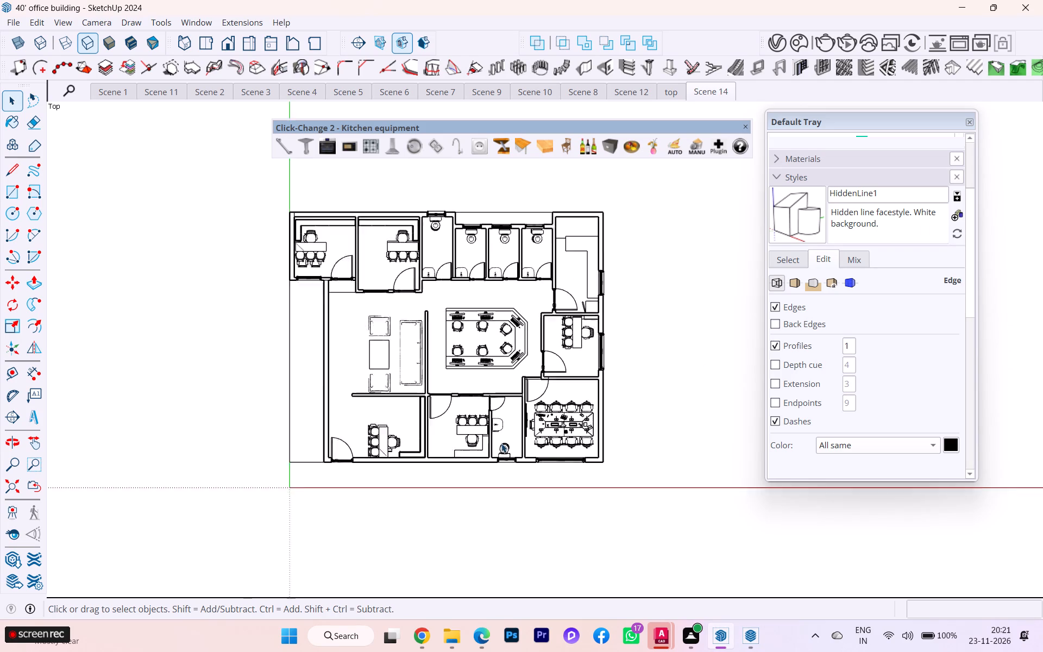
scroll(501, 443, "down", 1)
right_click(711, 90)
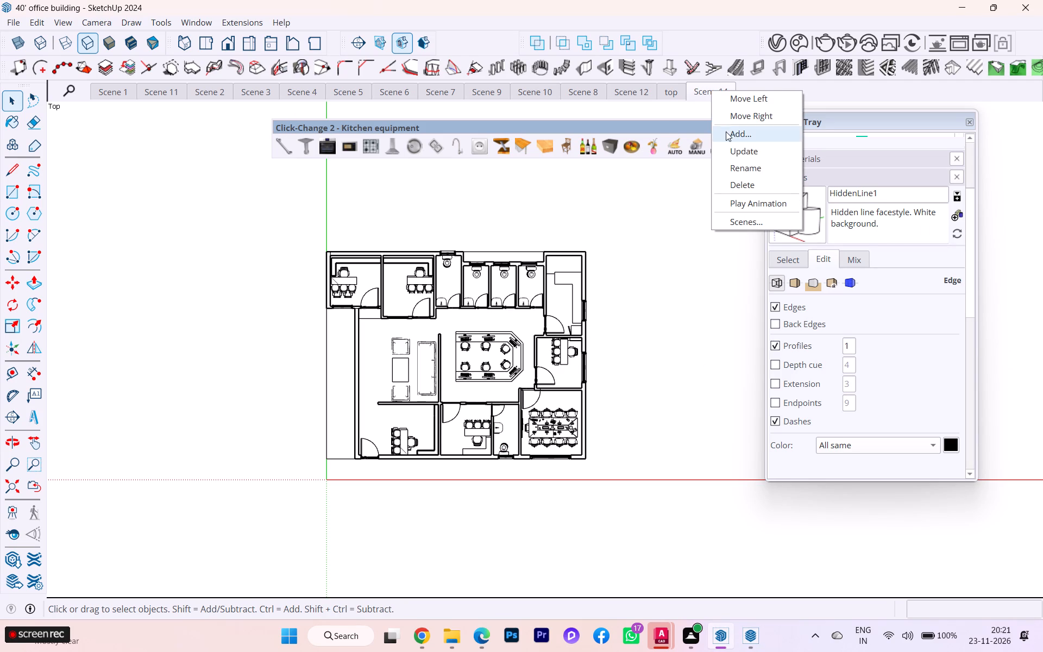
left_click(732, 148)
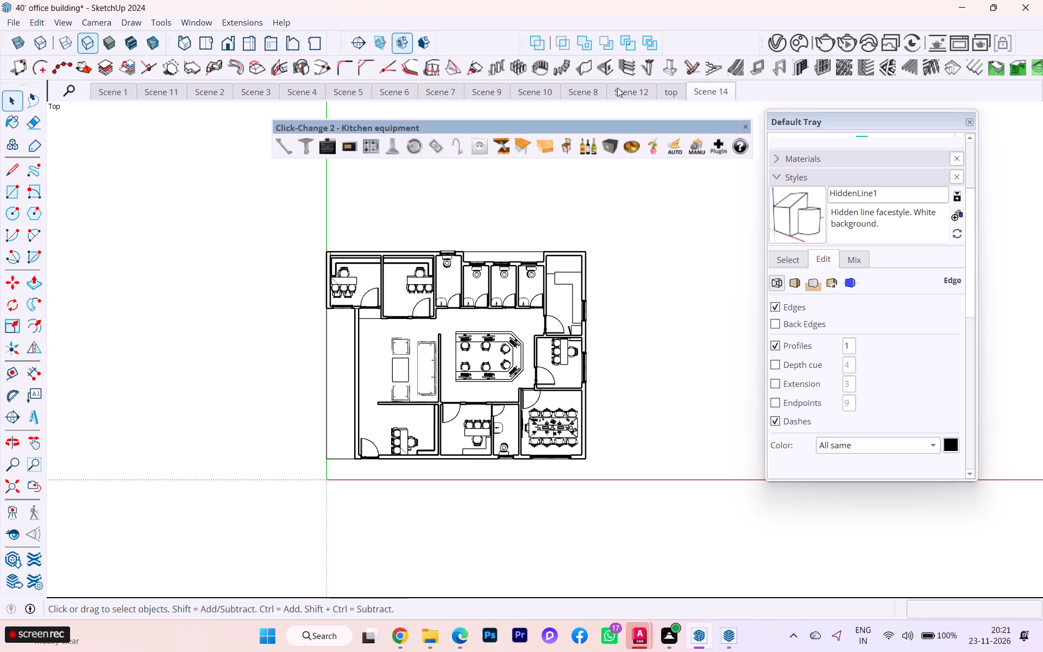
View the top scene's building exterior and return to the Scene 14 floor plan.
right_click(727, 89)
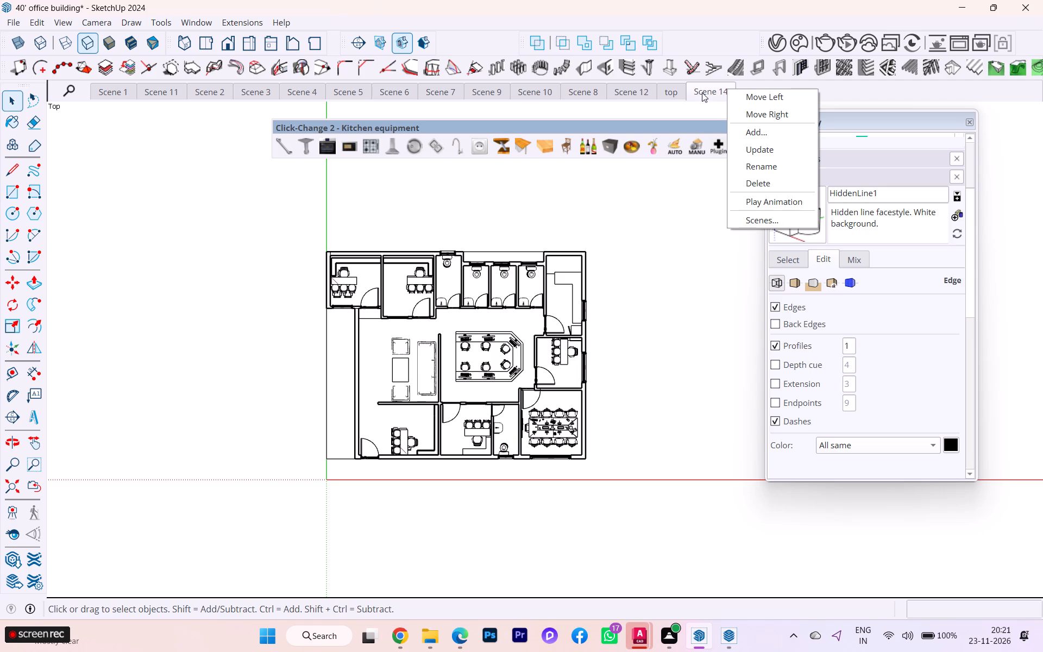
left_click(670, 91)
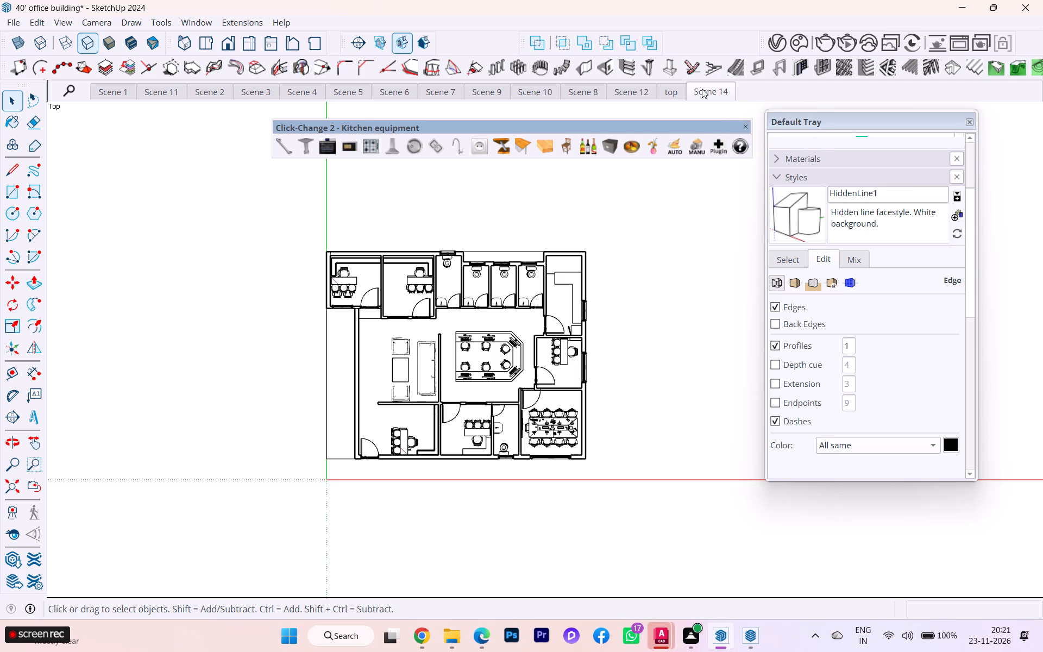
left_click(678, 90)
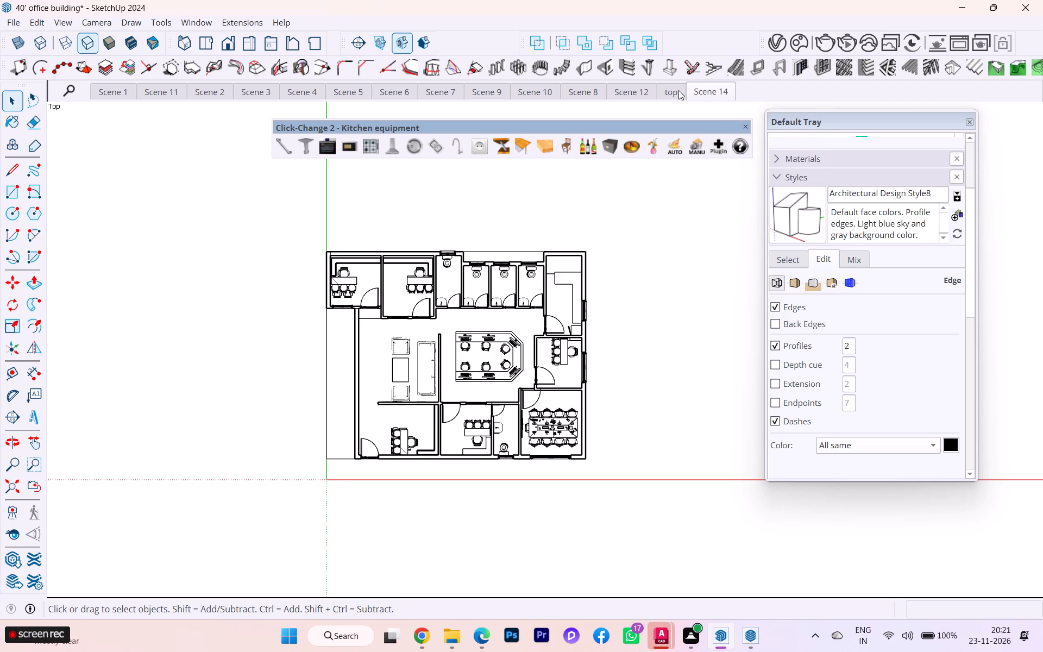
left_click(674, 92)
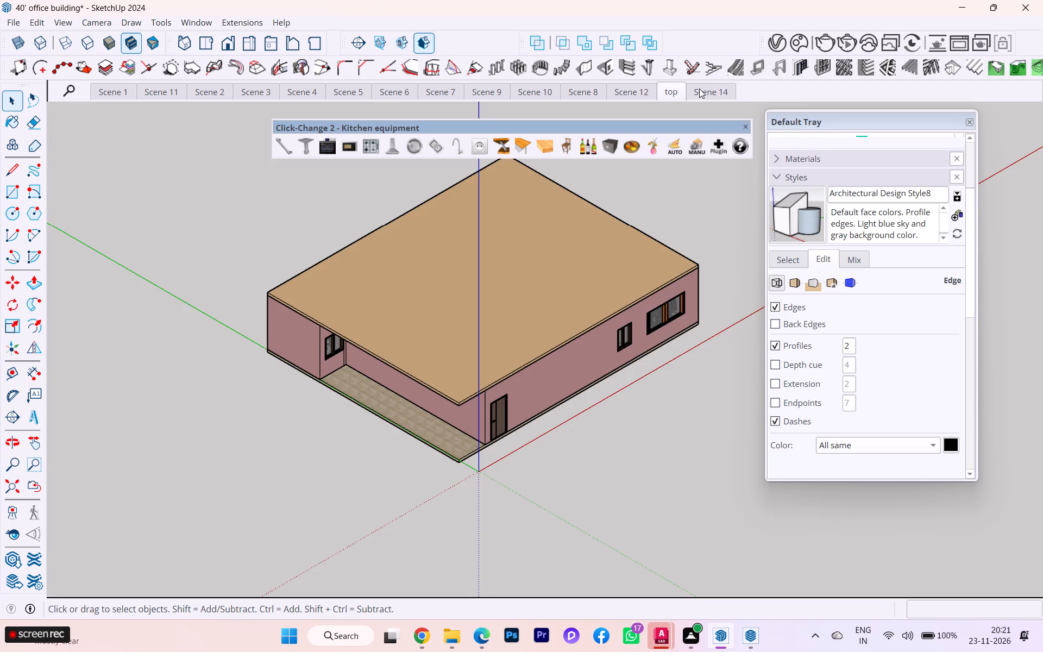
left_click(699, 89)
left_click(703, 89)
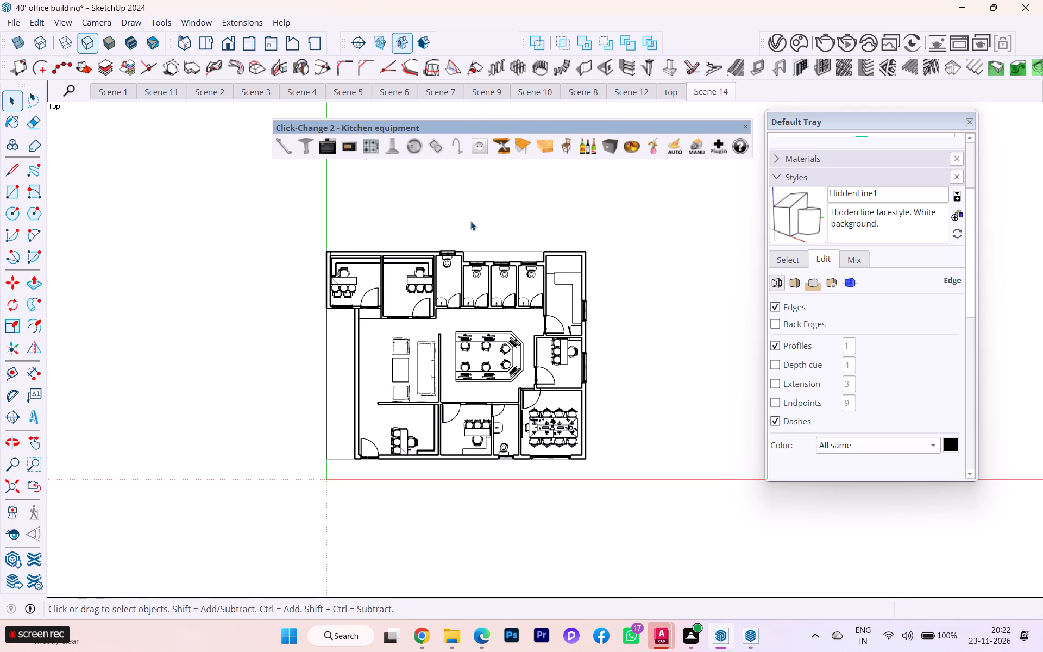
Open the top scene and add a new scene directly after it from a closer view of the building exterior.
left_click(676, 90)
left_click(671, 93)
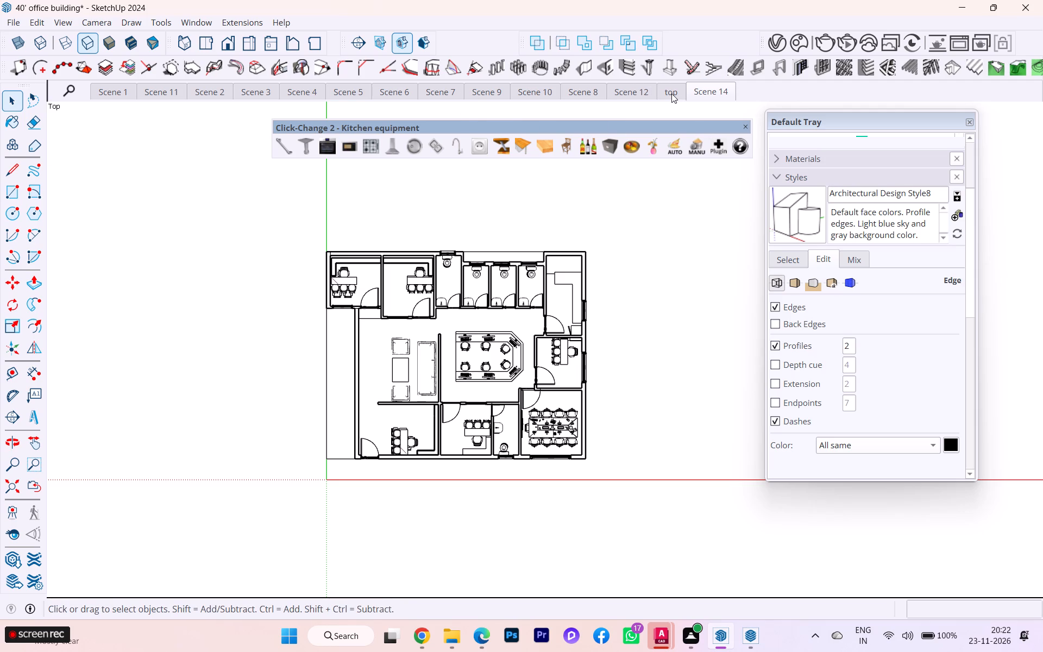
double_click(671, 93)
scroll(593, 301, "down", 5)
scroll(590, 312, "up", 1)
scroll(590, 312, "down", 1)
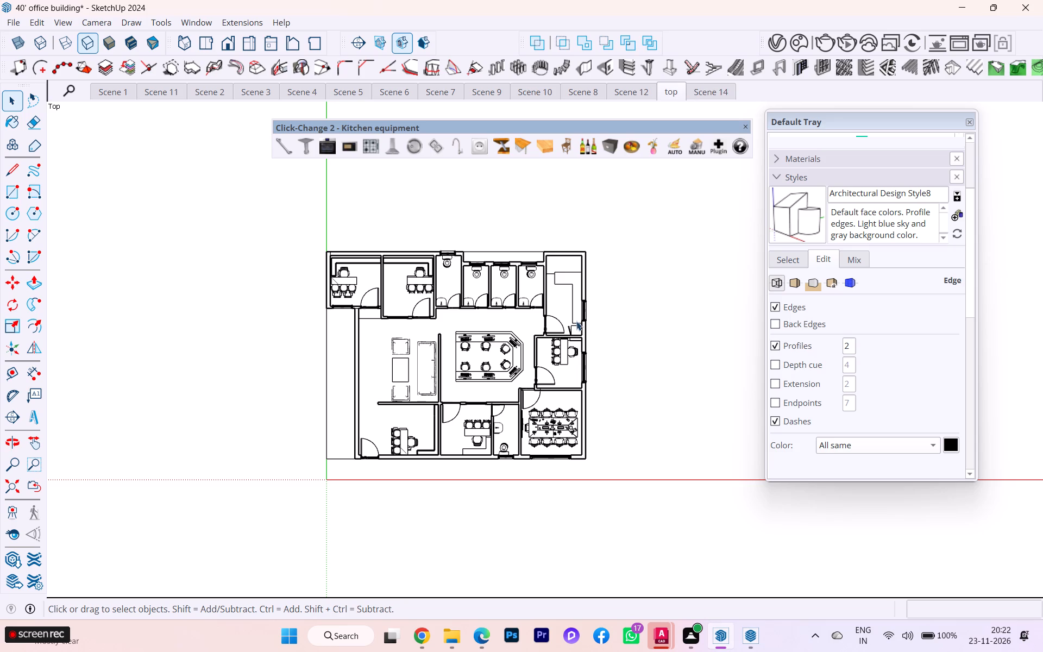
scroll(536, 334, "down", 5)
scroll(531, 336, "up", 2)
scroll(531, 336, "down", 1)
scroll(545, 329, "up", 5)
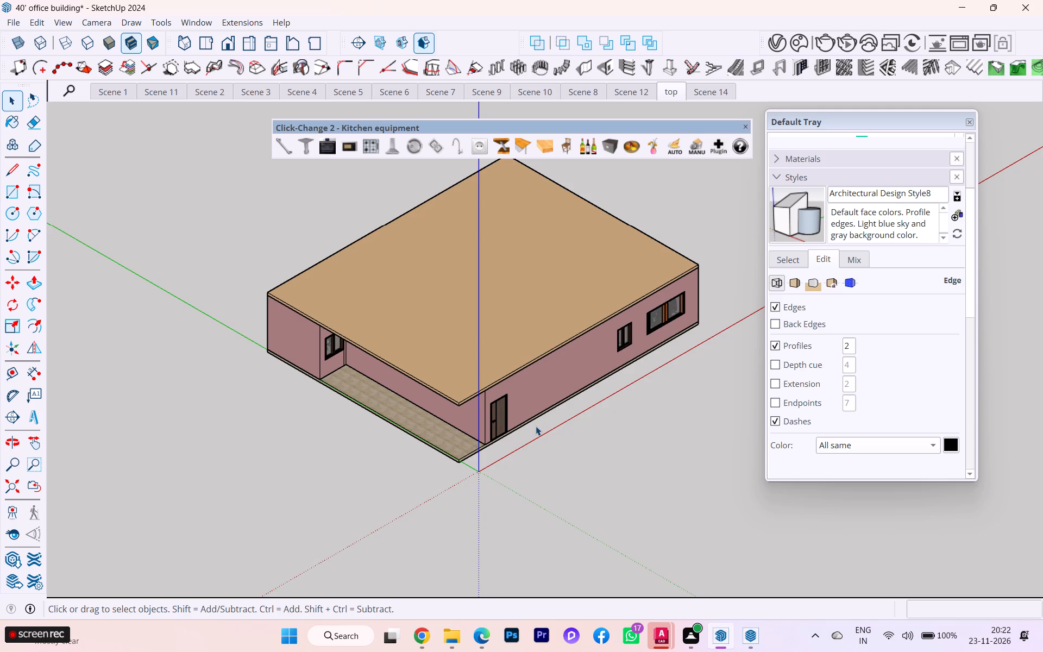
scroll(481, 644, "down", 2)
scroll(516, 336, "up", 3)
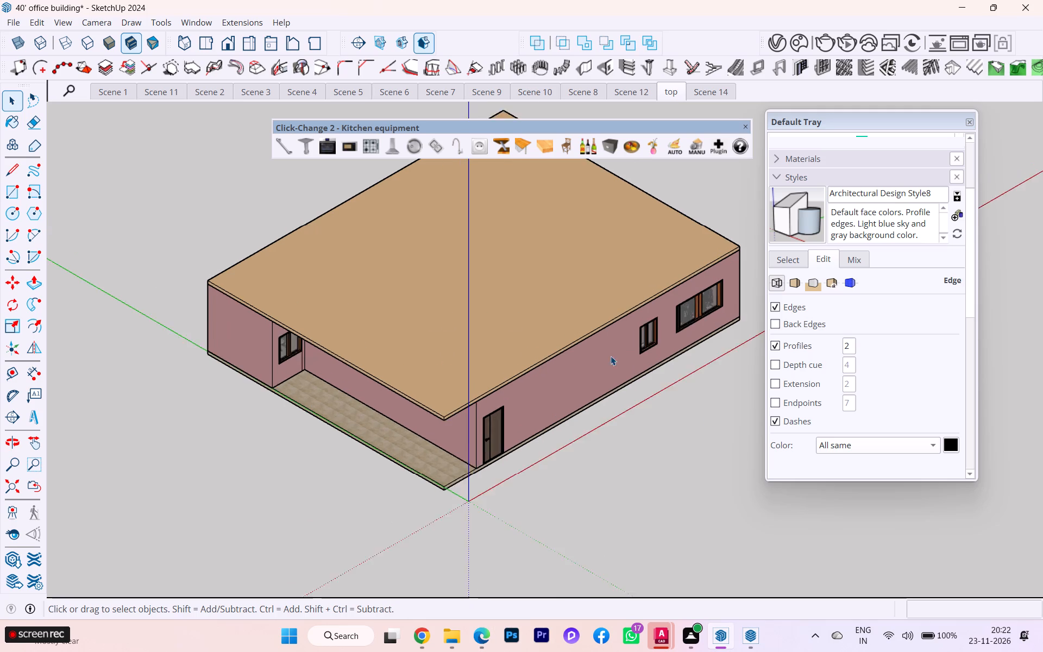
scroll(544, 319, "up", 1)
scroll(595, 358, "down", 1)
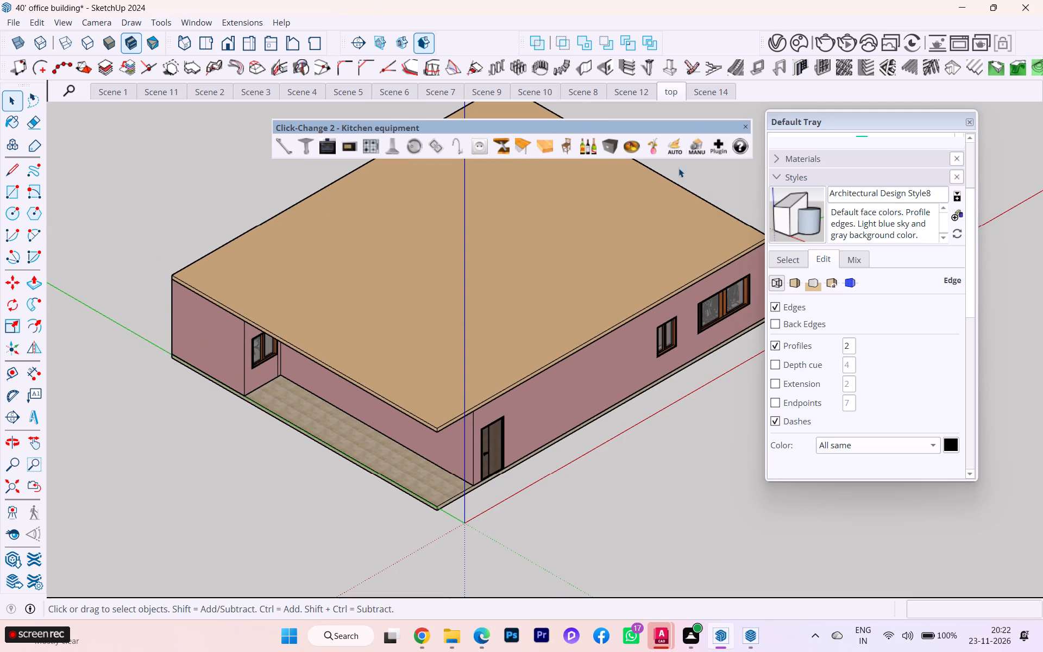
right_click(675, 91)
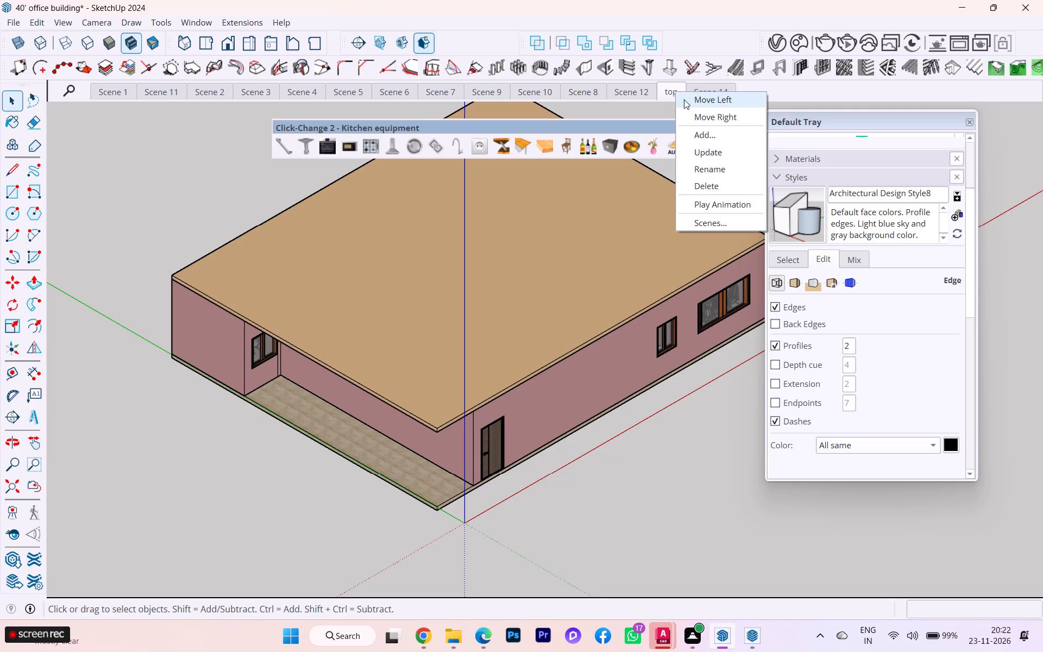
left_click(705, 130)
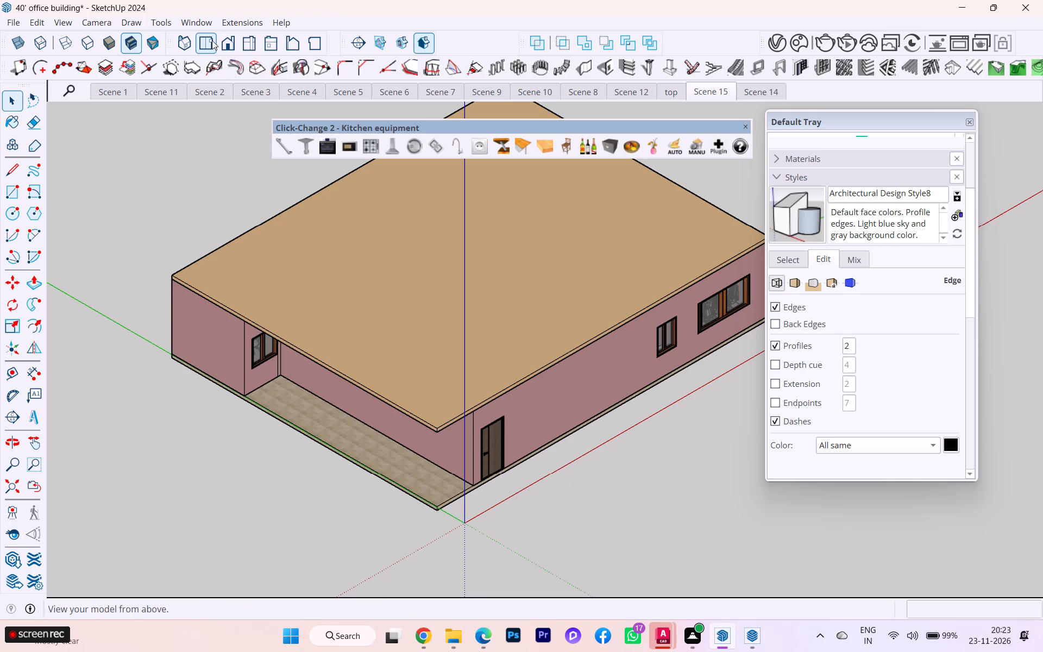
Set the camera to the standard Right view and place a section plane on the building's pink outer wall.
left_click(250, 44)
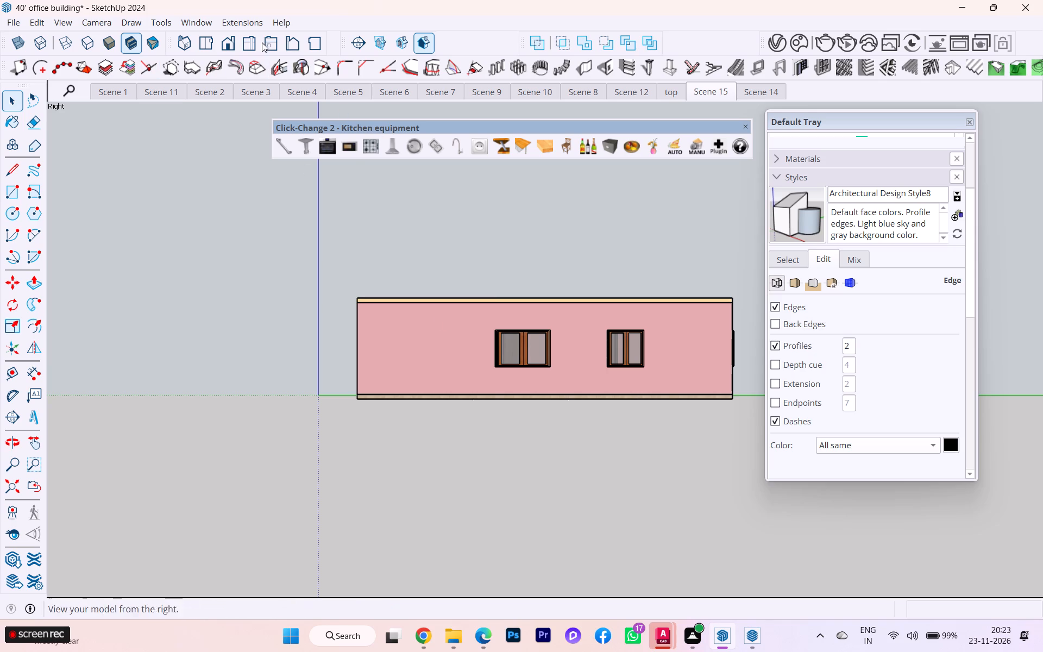
left_click(361, 47)
left_click(451, 338)
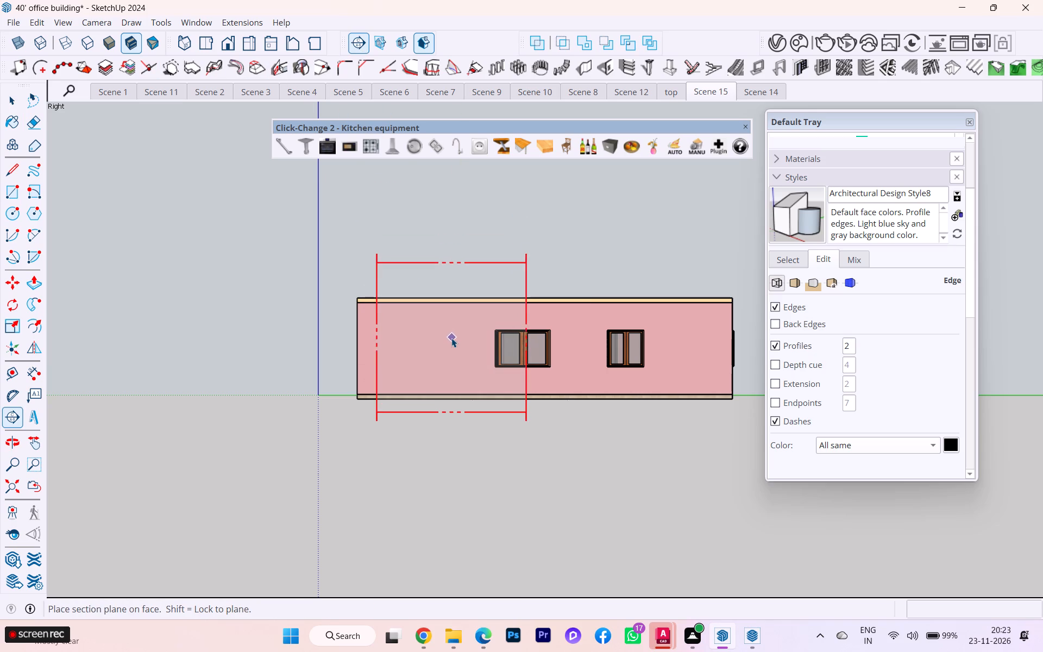
left_click(579, 347)
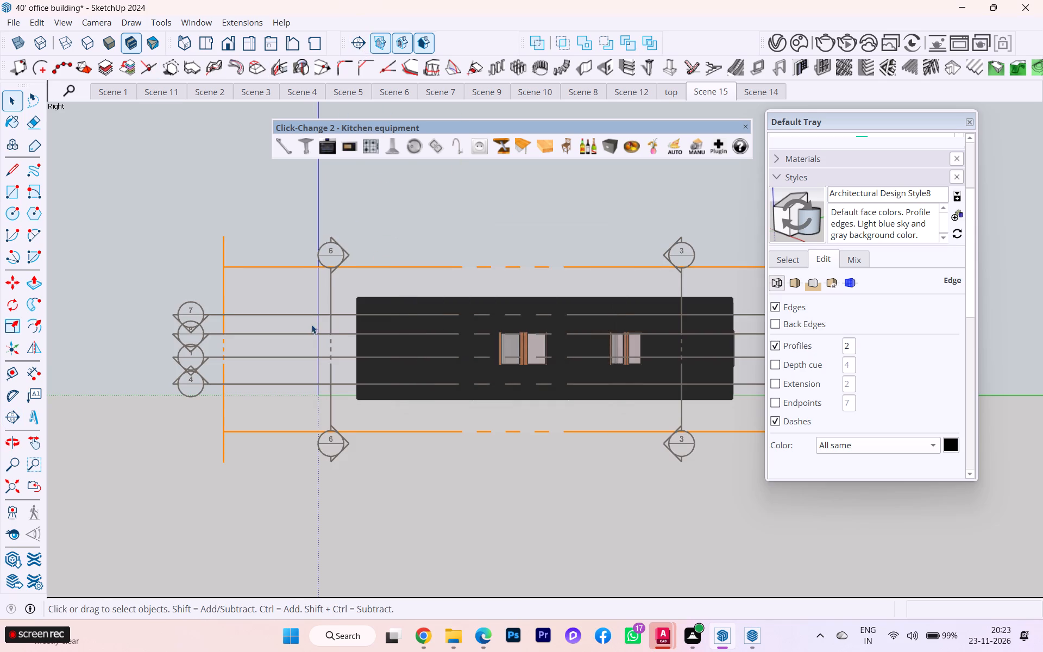
Select the new section plane on the building's right-hand outer wall.
scroll(311, 324, "down", 3)
left_click(474, 313)
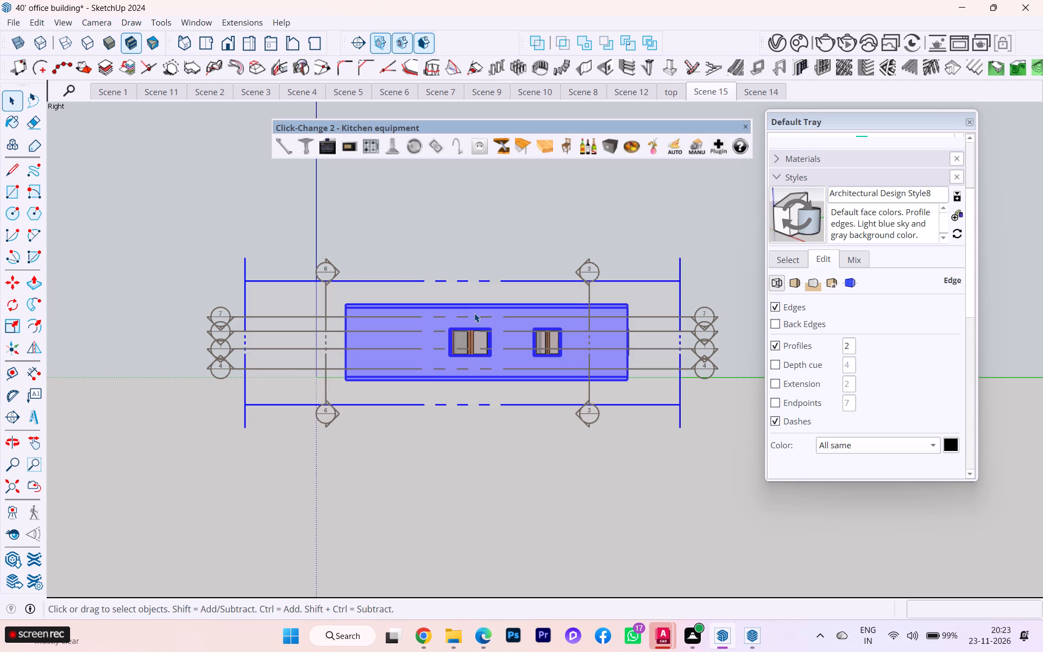
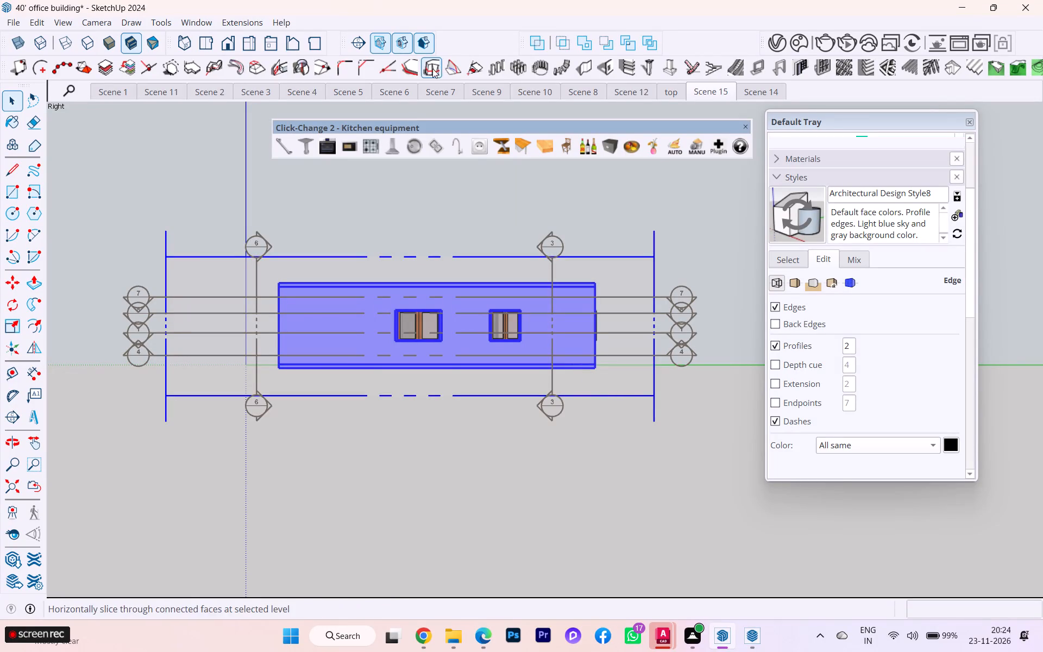
Switch the camera to Perspective and move the selected section plane about 3' inward so it cuts through the rooms.
left_click(66, 23)
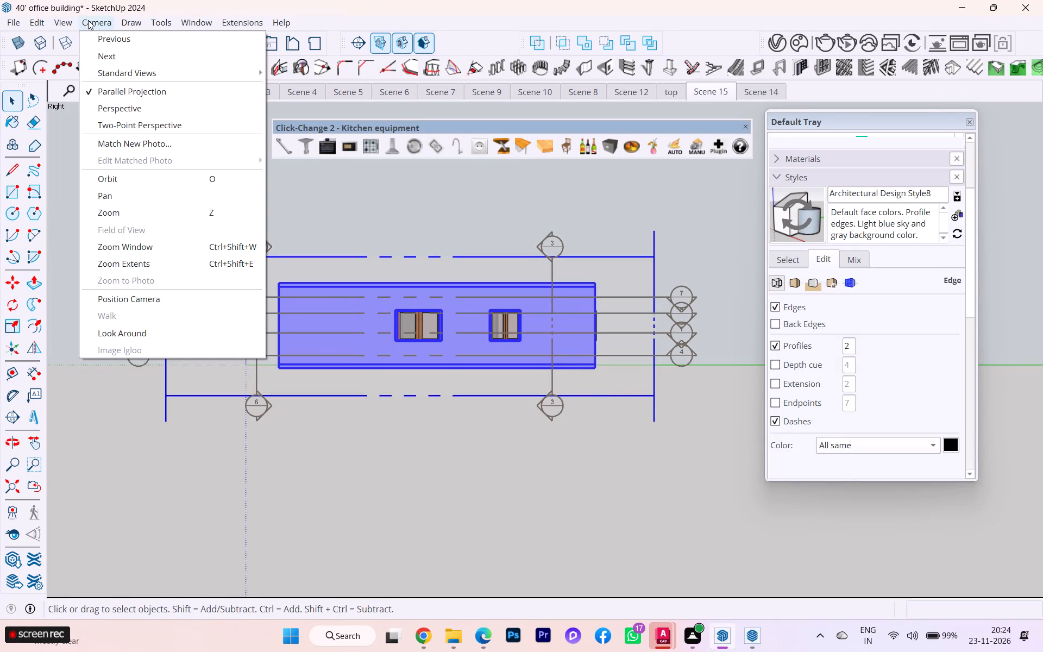
left_click(96, 107)
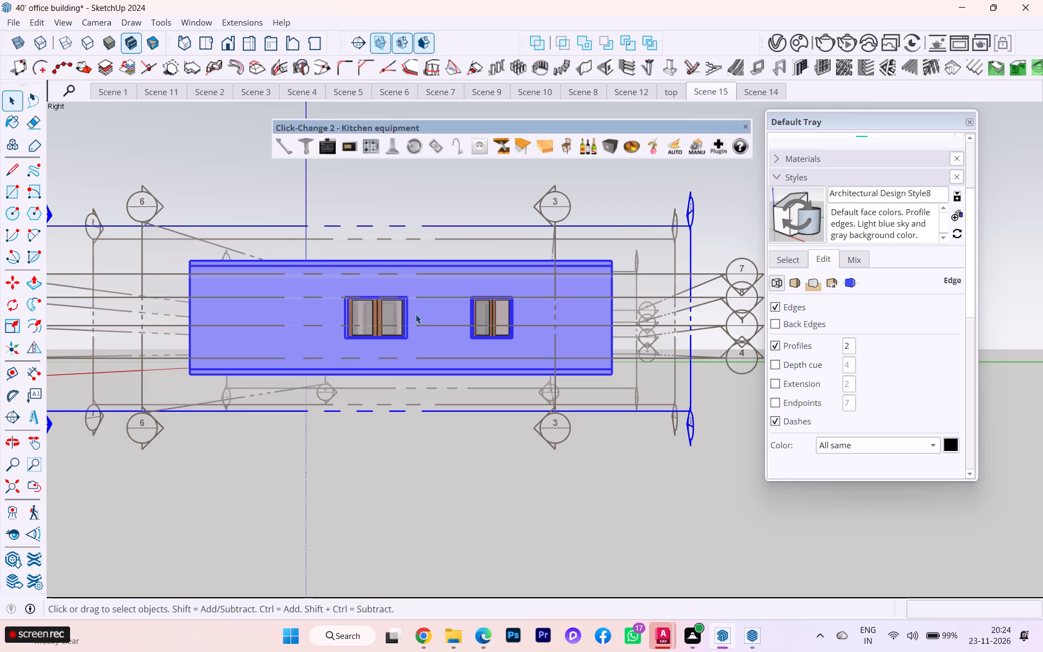
key("m")
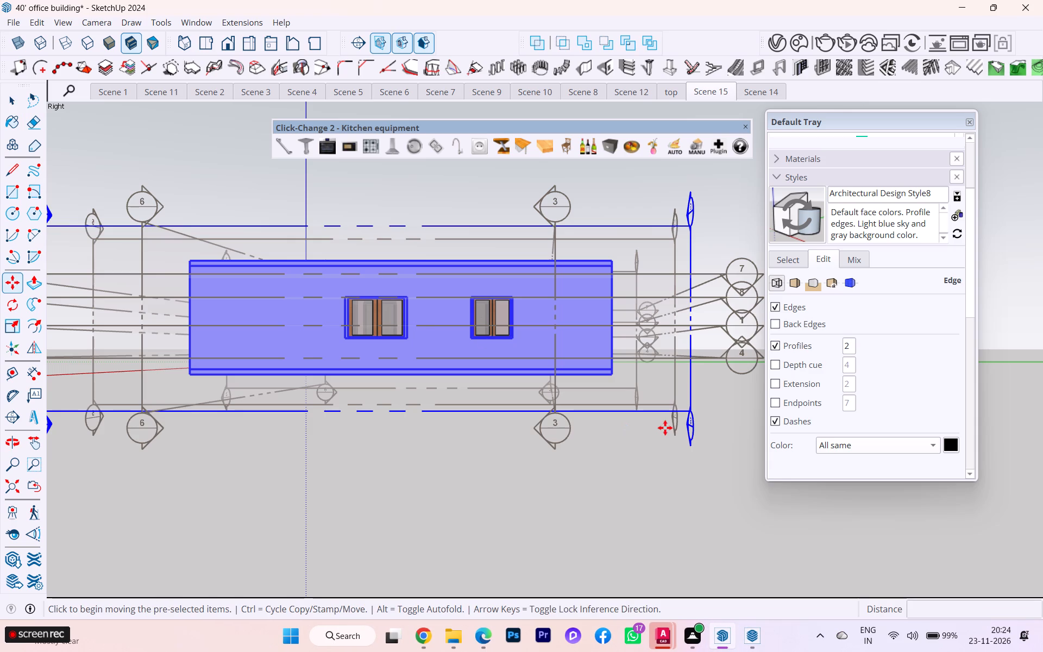
left_click(694, 434)
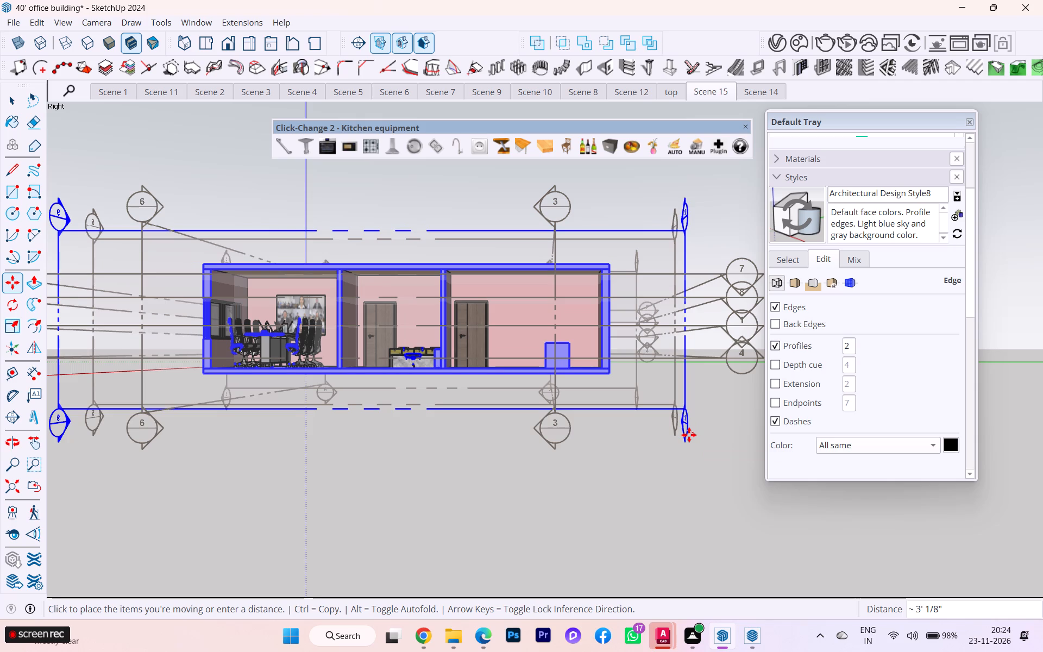
left_click(689, 435)
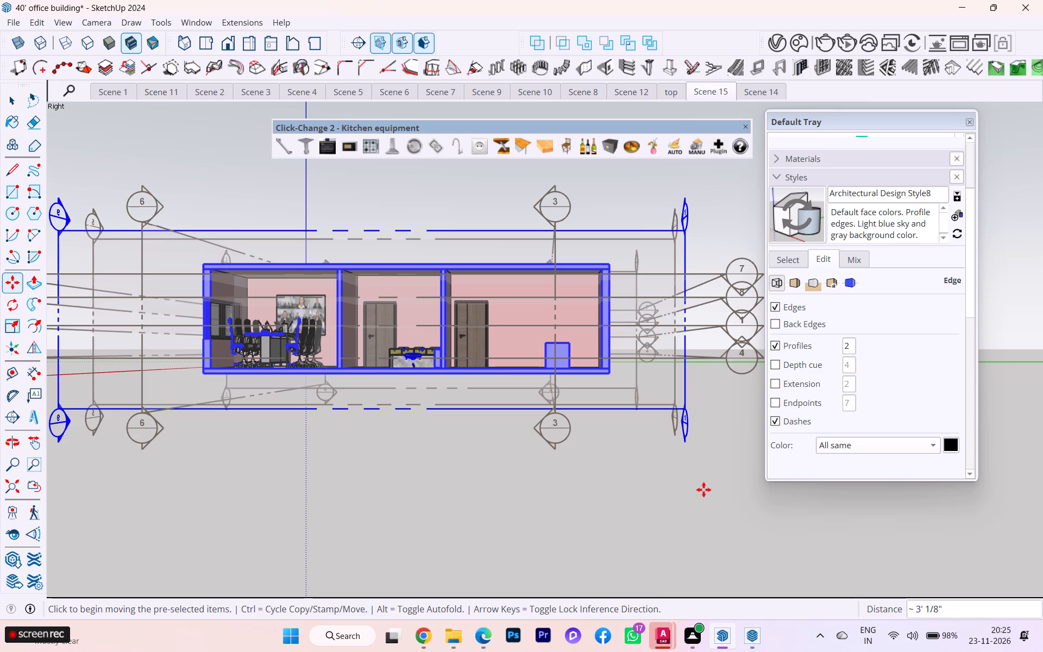
scroll(732, 511, "down", 1)
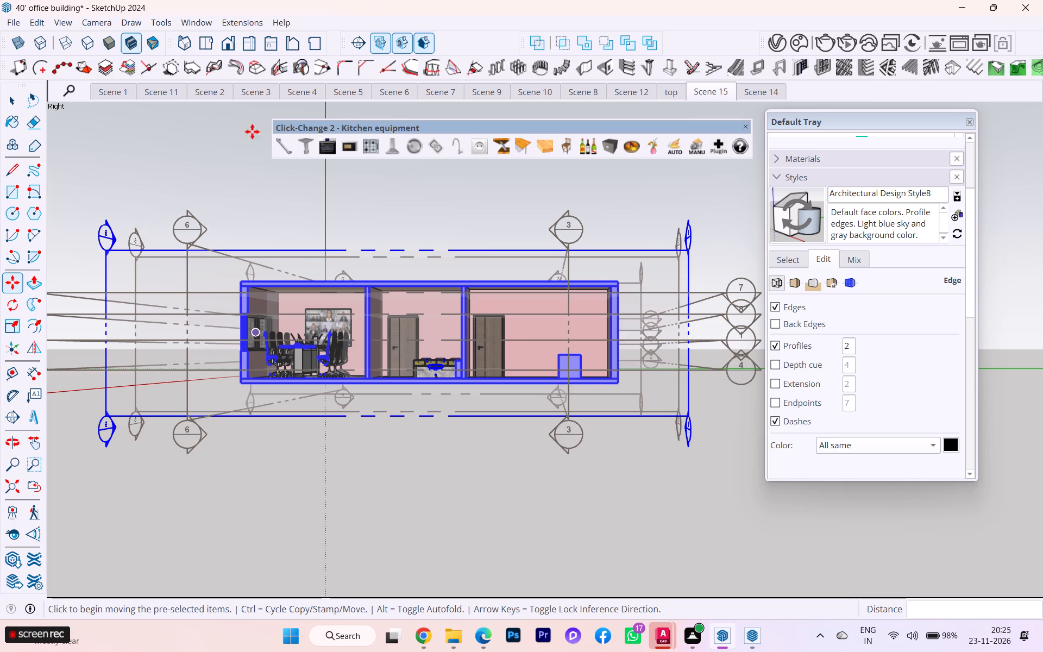
Hide the section planes while keeping the section cut on.
left_click(14, 106)
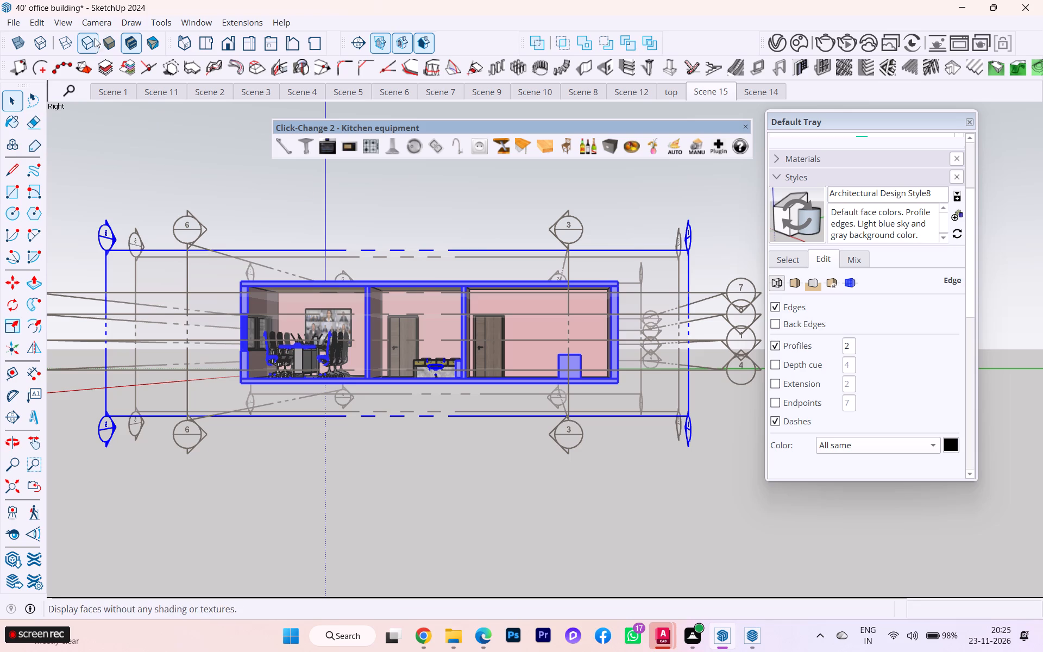
left_click(380, 35)
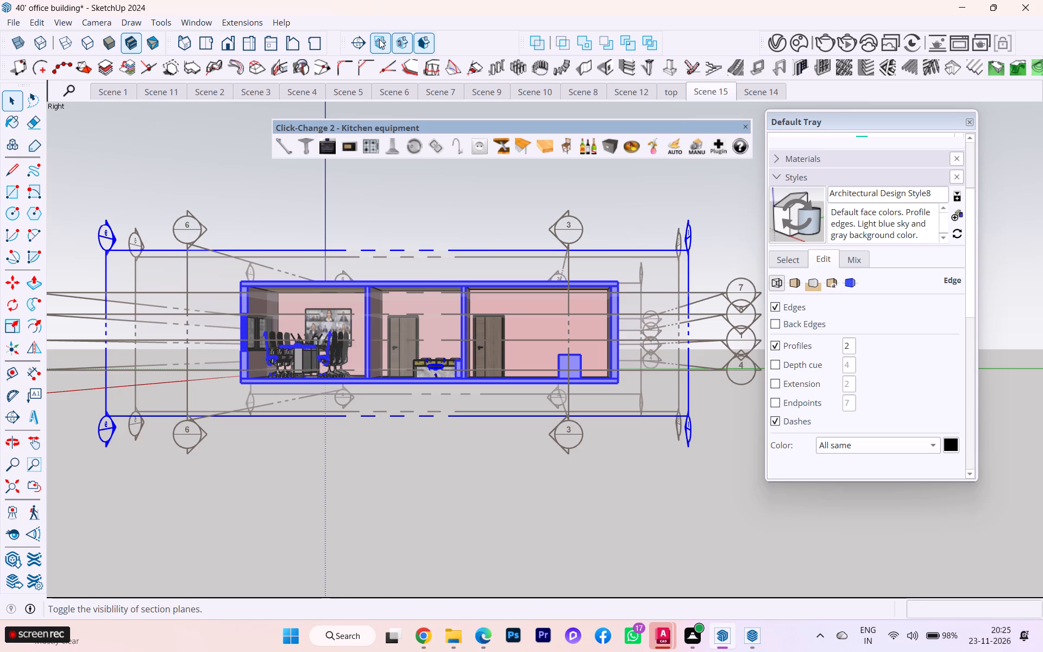
left_click(379, 39)
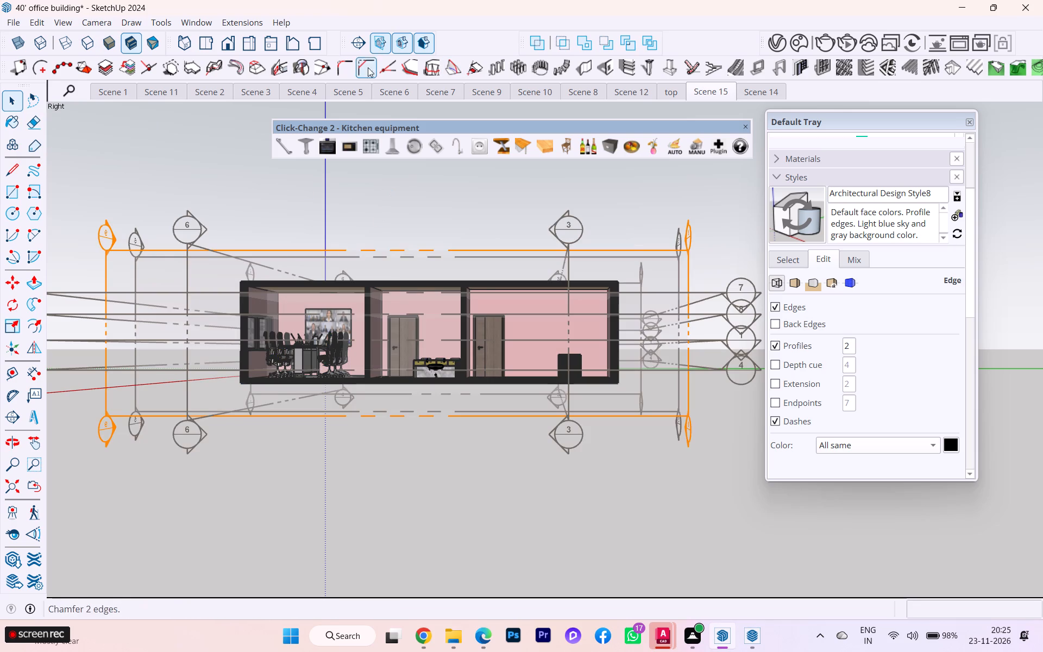
left_click(376, 48)
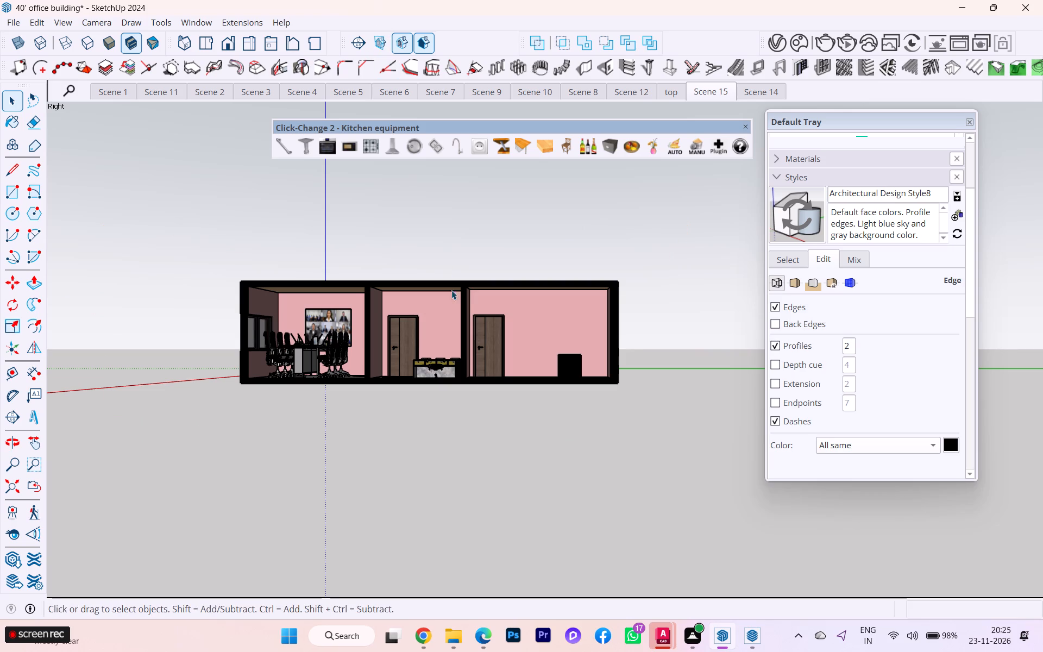
Turn off the current style's profile edges and apply the HiddenLine style from Default Styles.
scroll(387, 471, "up", 2)
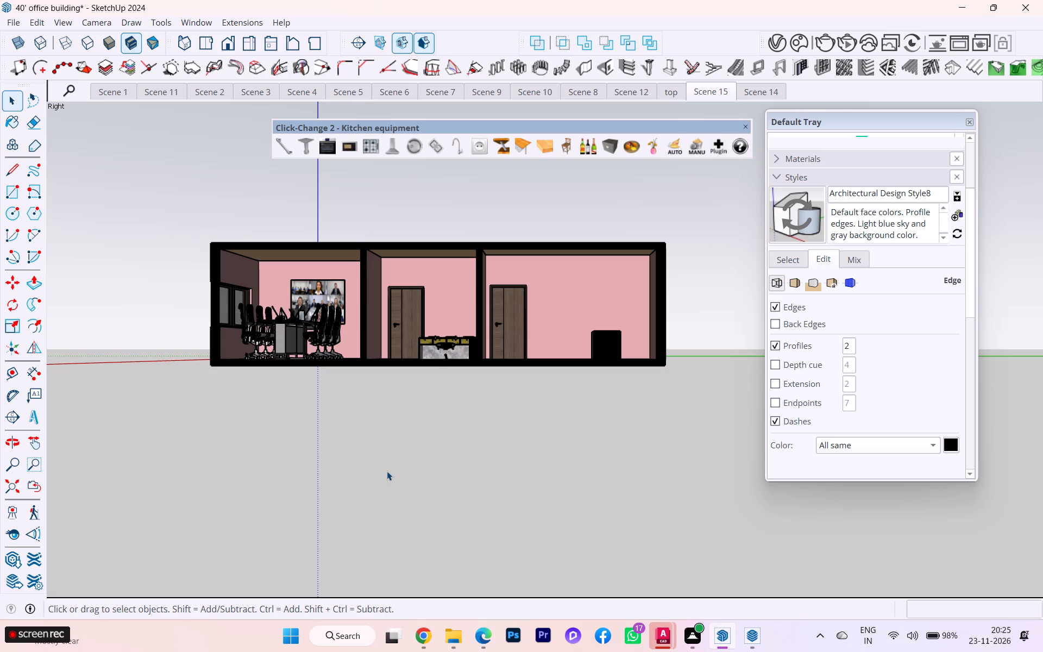
scroll(425, 335, "up", 2)
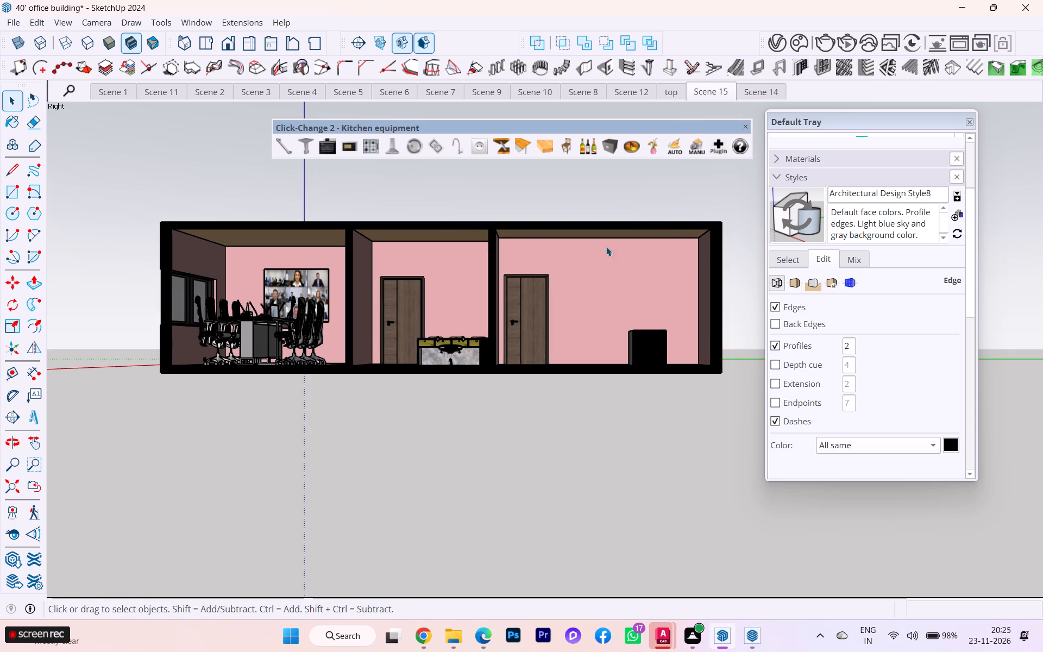
left_click(784, 344)
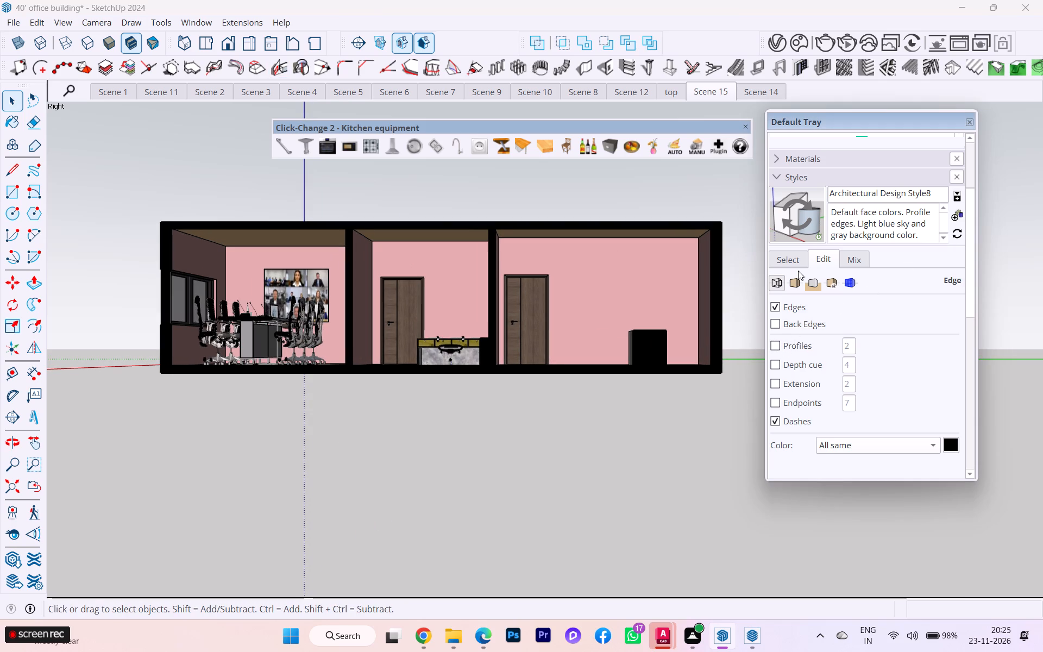
left_click(770, 262)
left_click(927, 316)
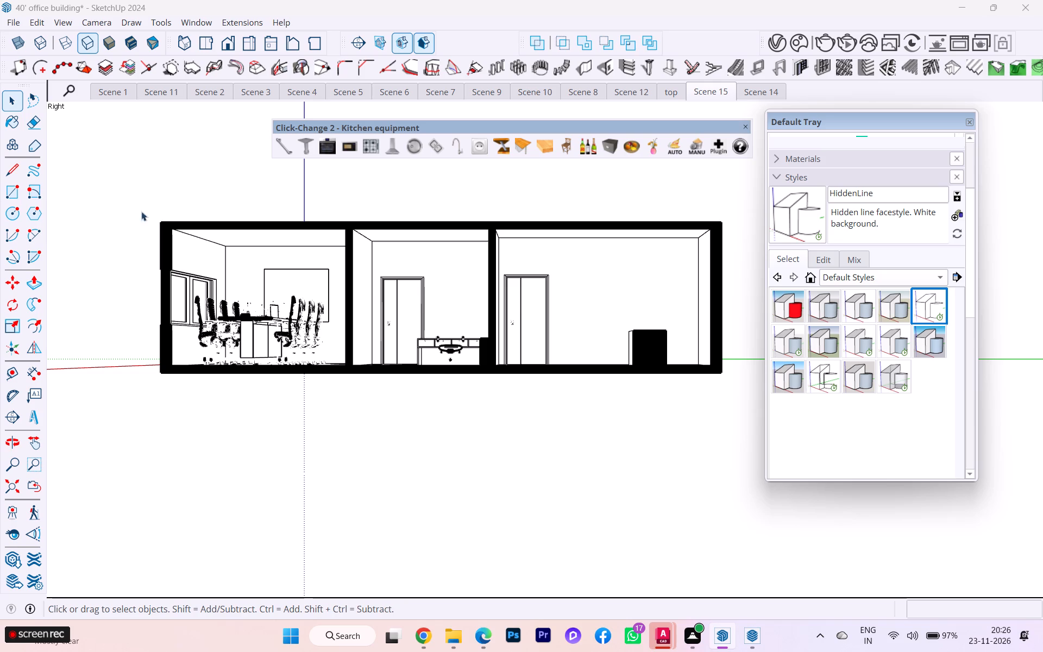
Set the camera of the side section view to Parallel Projection.
left_click(56, 16)
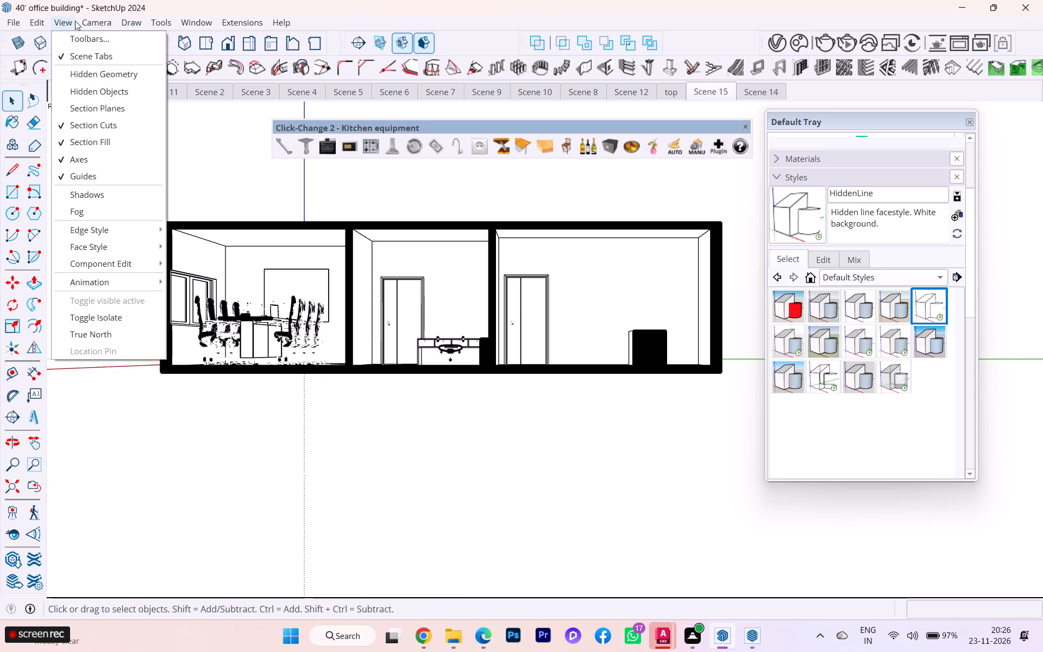
left_click(81, 21)
left_click(87, 27)
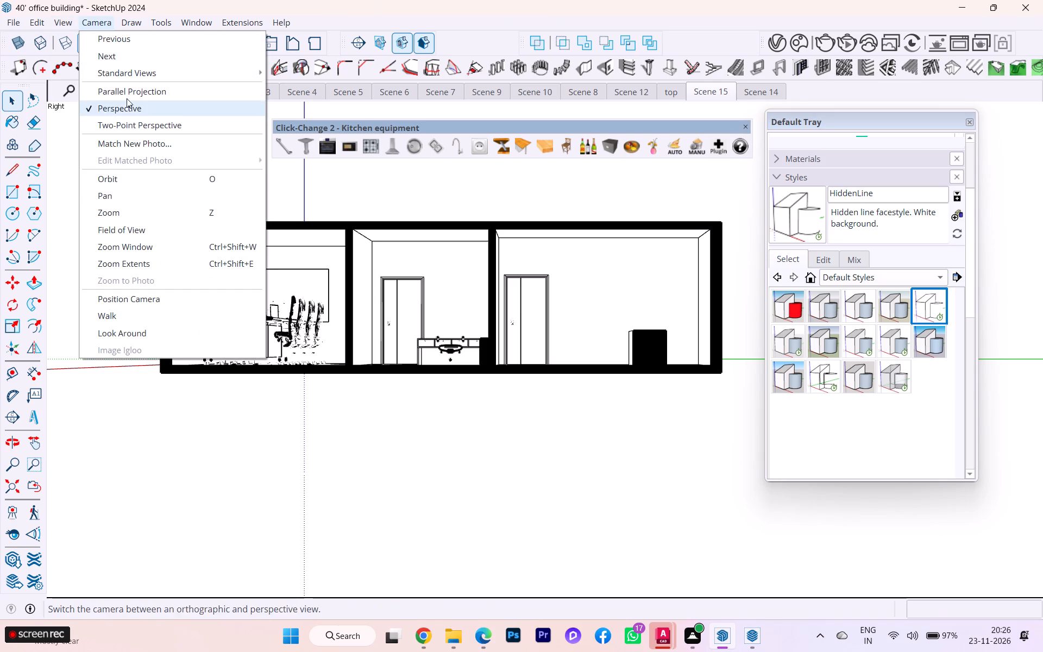
left_click(128, 95)
scroll(527, 363, "up", 3)
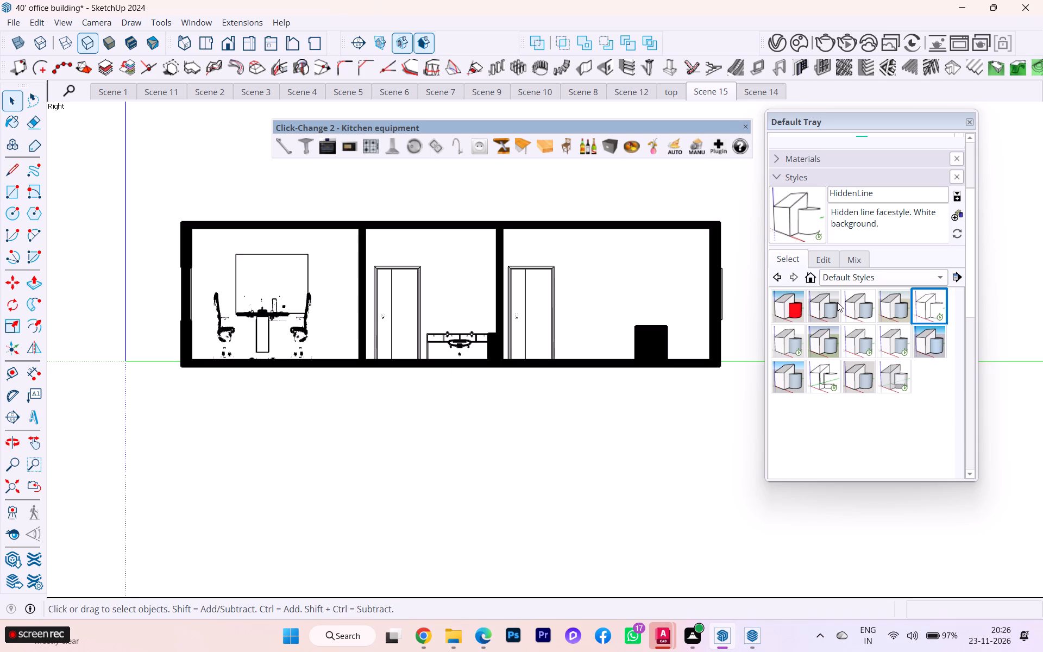
Turn off Section Fill in the HiddenLine style's modeling settings.
left_click(820, 260)
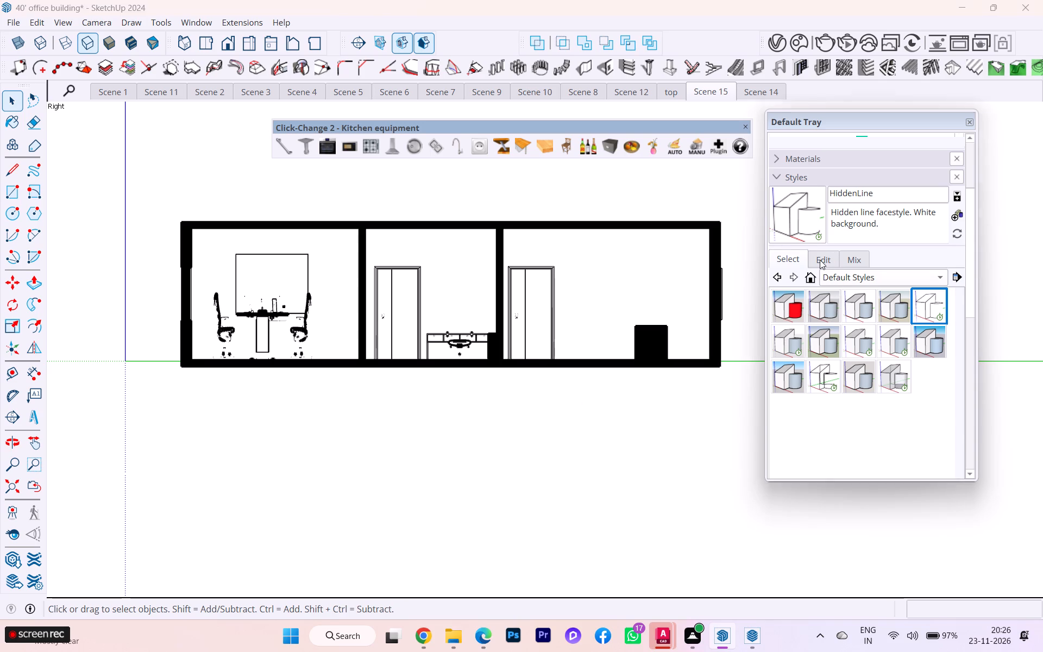
left_click(788, 261)
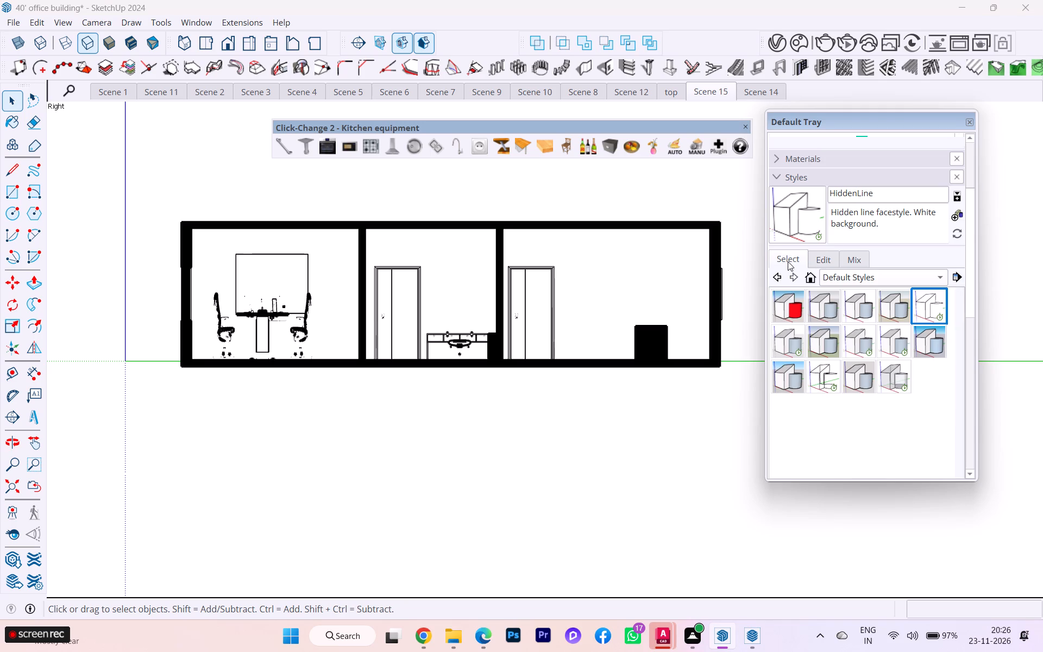
left_click(814, 257)
left_click(843, 277)
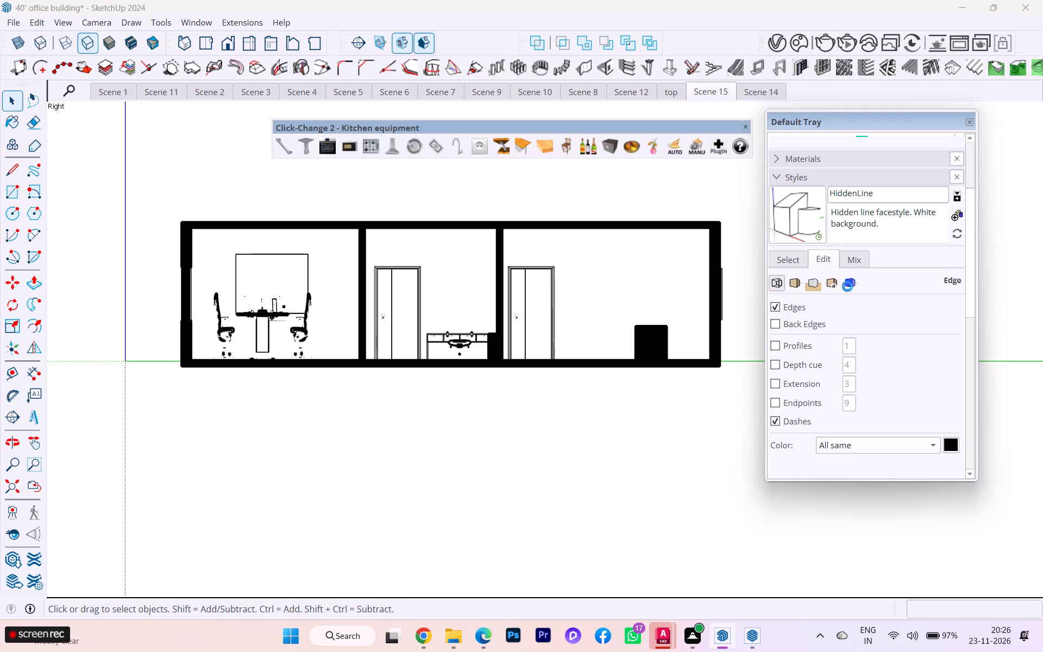
left_click(852, 286)
scroll(716, 437, "down", 2)
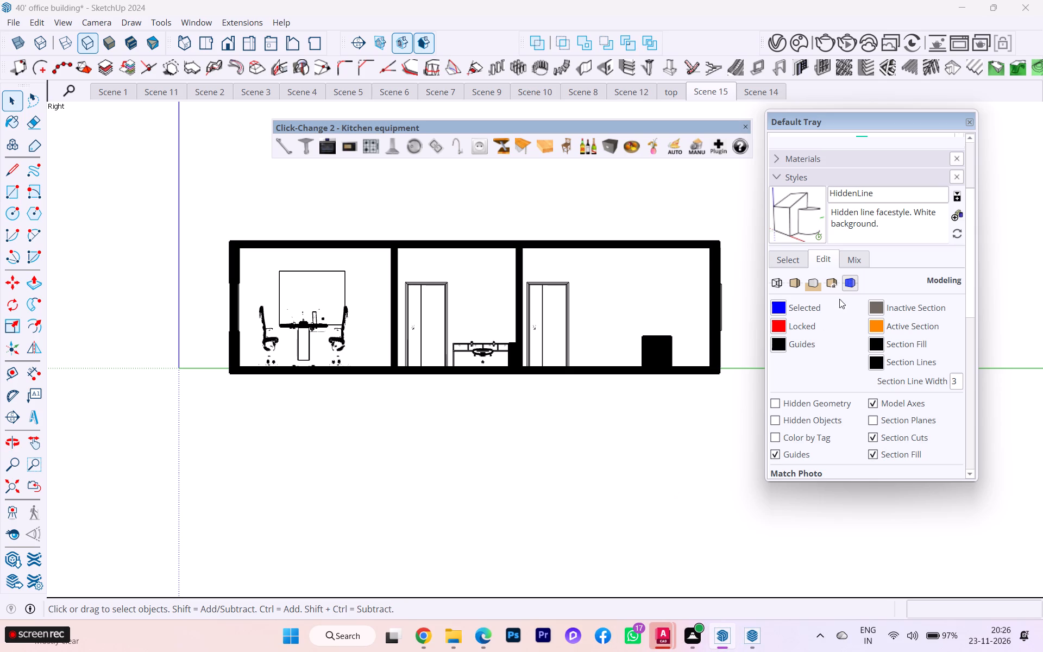
left_click(881, 449)
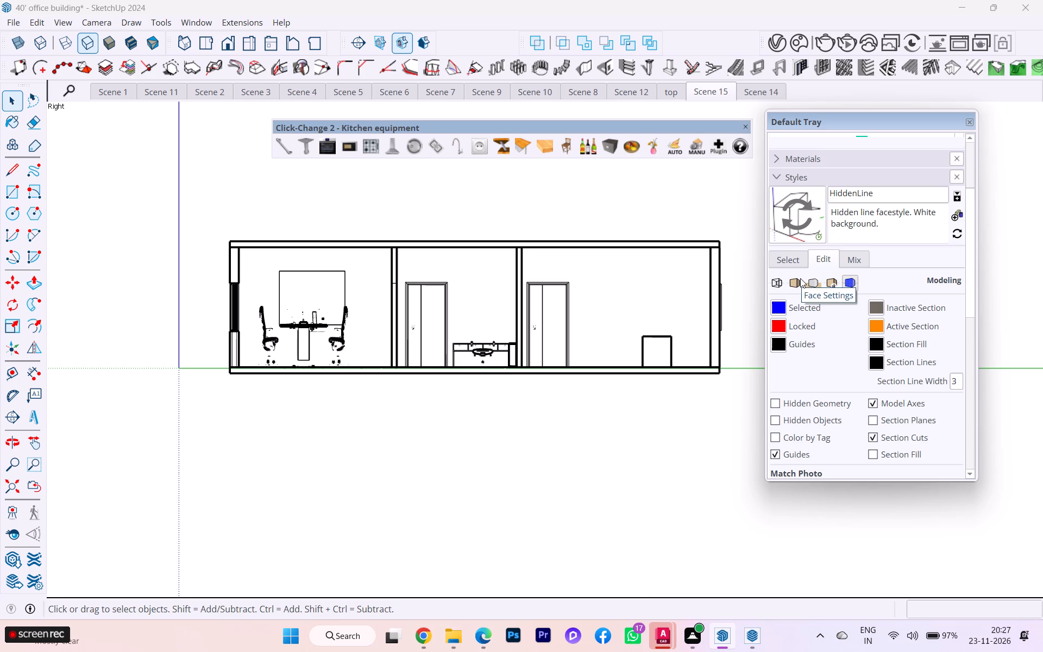
Examine the HiddenLine style's watermark, background, face and edge settings, toggling the Edges display off and back on.
scroll(381, 294, "up", 1)
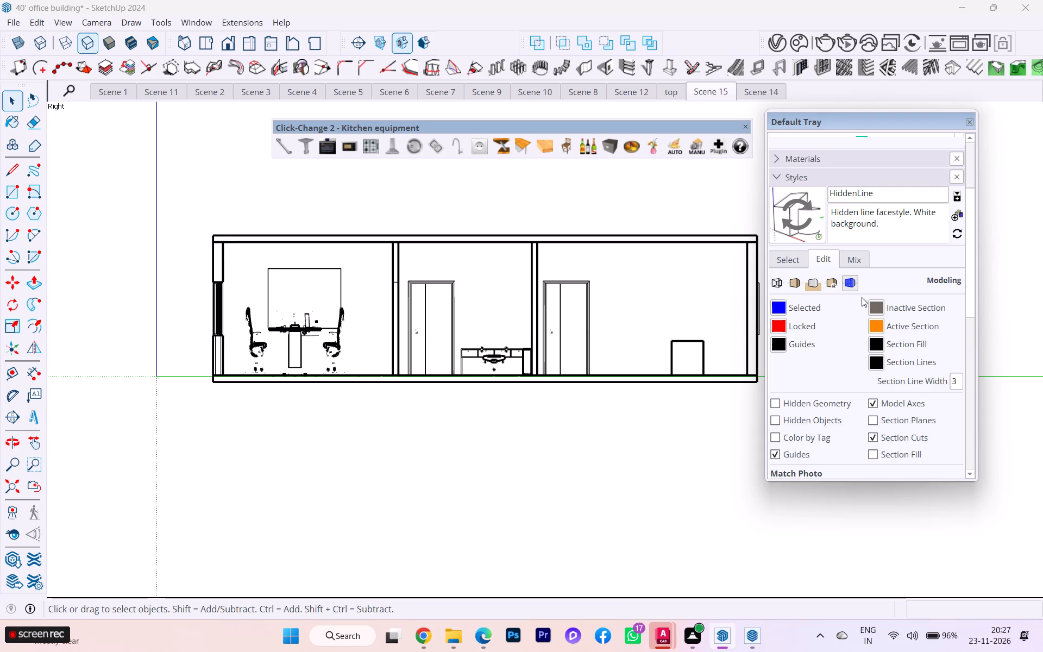
left_click(826, 281)
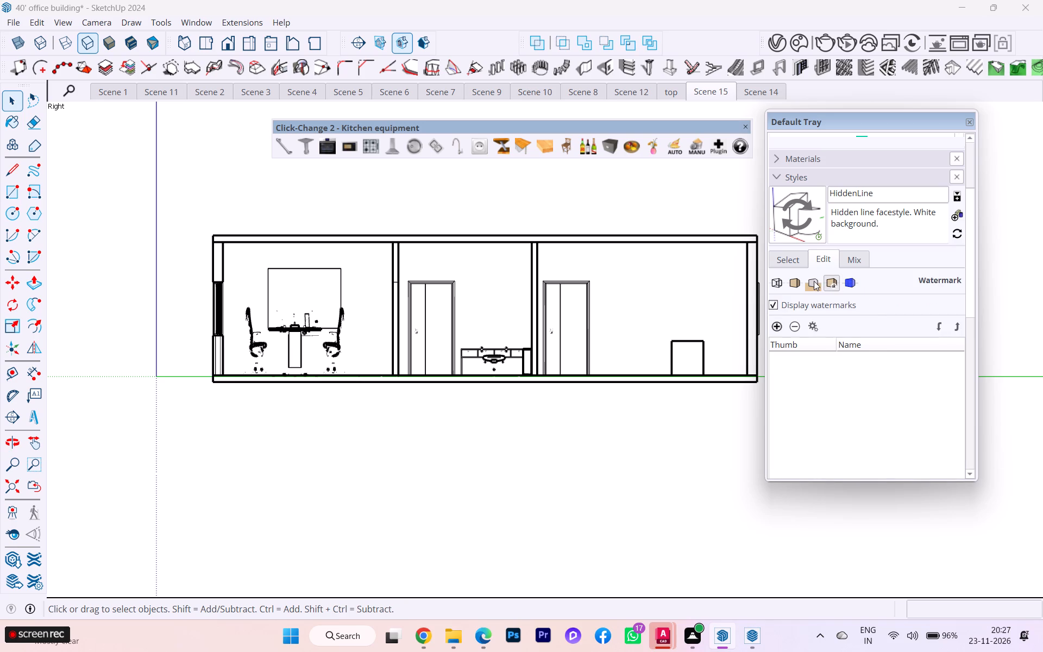
left_click(814, 281)
left_click(792, 281)
left_click(769, 281)
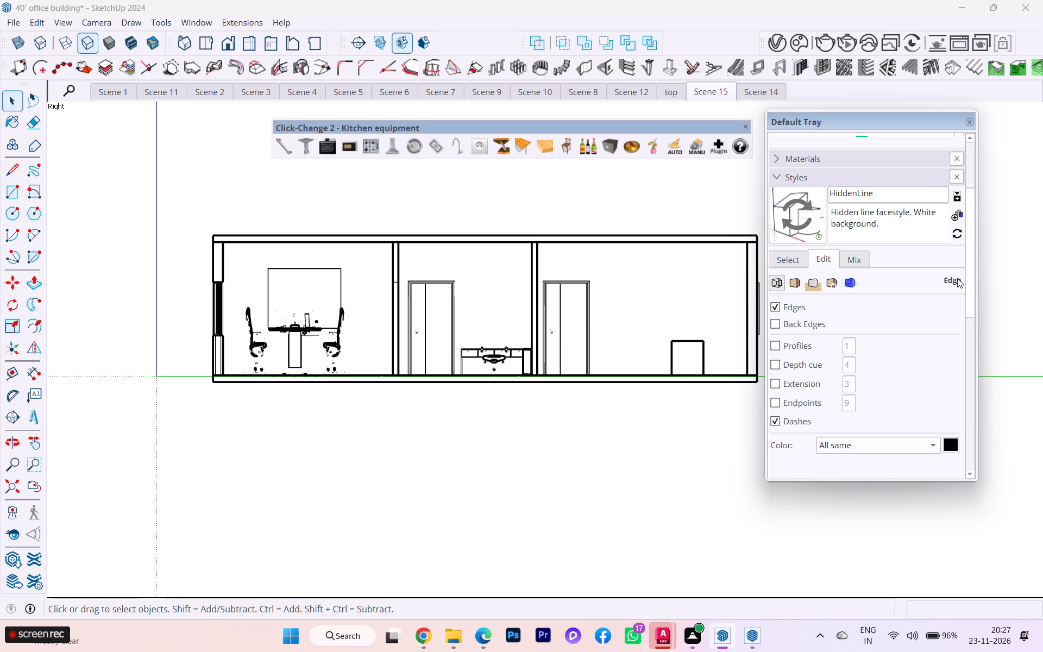
scroll(863, 246, "up", 2)
scroll(824, 294, "down", 1)
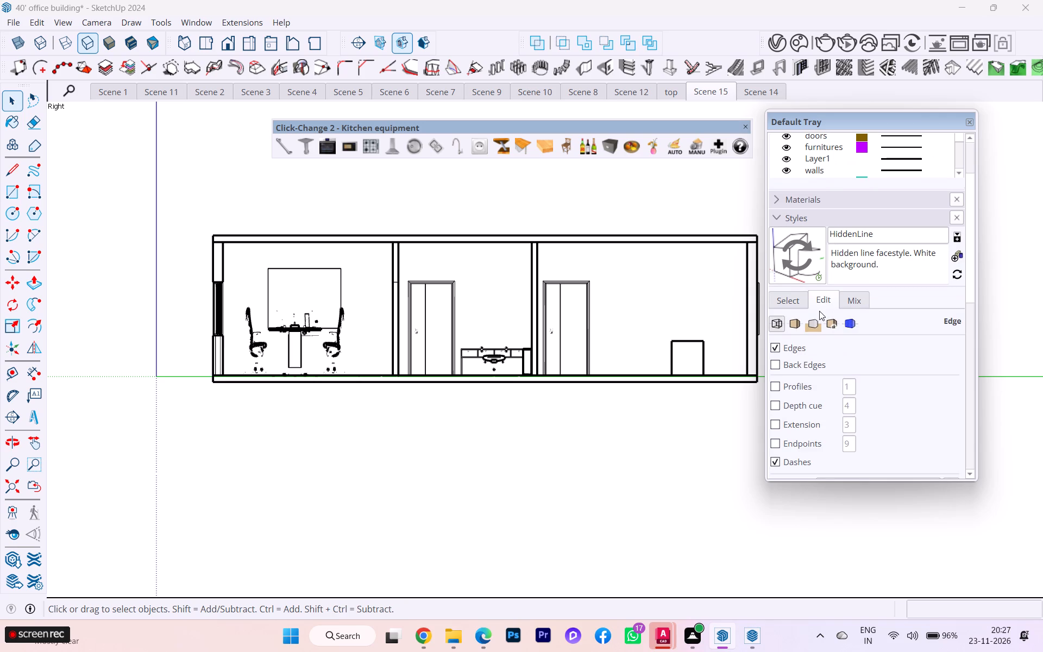
left_click(775, 349)
left_click(775, 349)
scroll(808, 278, "up", 1)
scroll(808, 278, "down", 1)
scroll(808, 278, "up", 1)
scroll(802, 223, "up", 3)
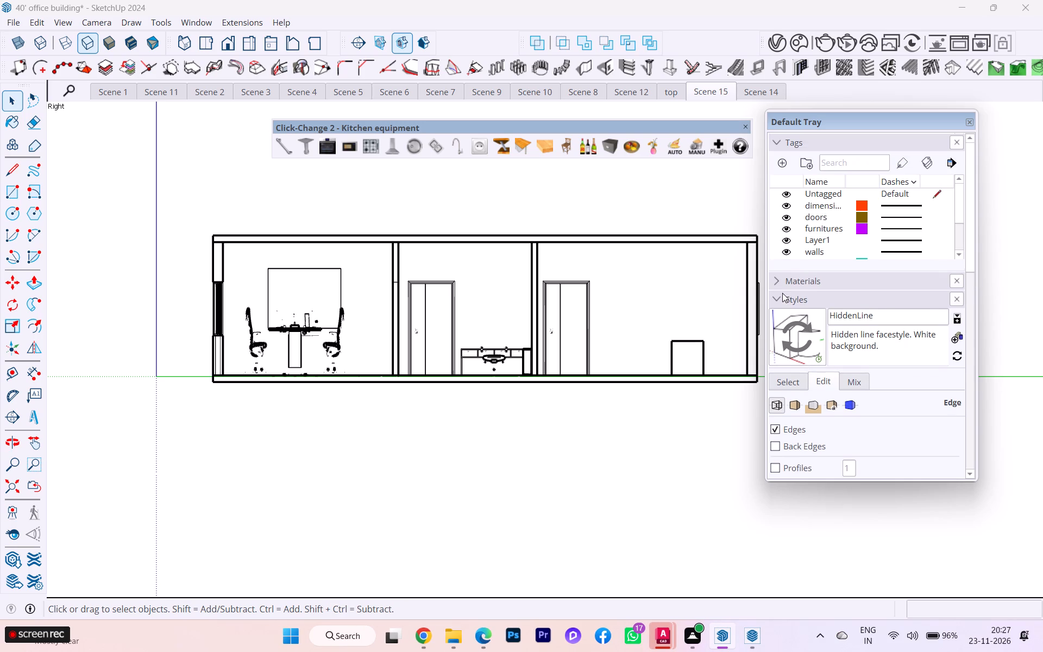
Examine the HiddenLine style's face colour, face style and transparency settings, and return to the Default Styles collection.
left_click(791, 404)
scroll(827, 403, "down", 1)
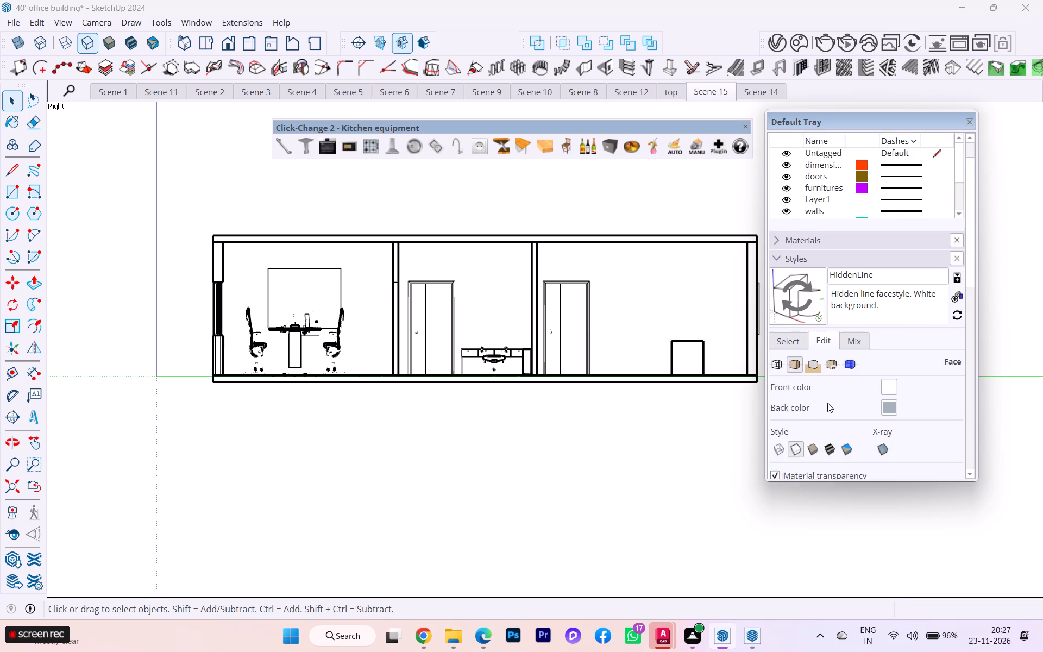
scroll(827, 403, "down", 1)
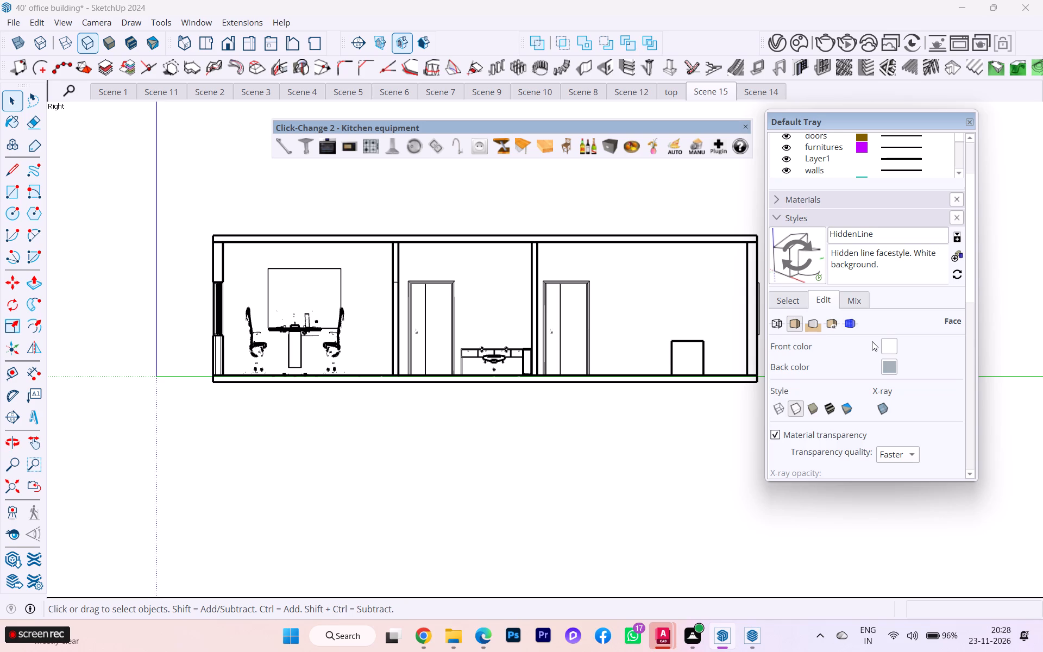
scroll(809, 402, "down", 2)
scroll(806, 354, "up", 2)
left_click(789, 302)
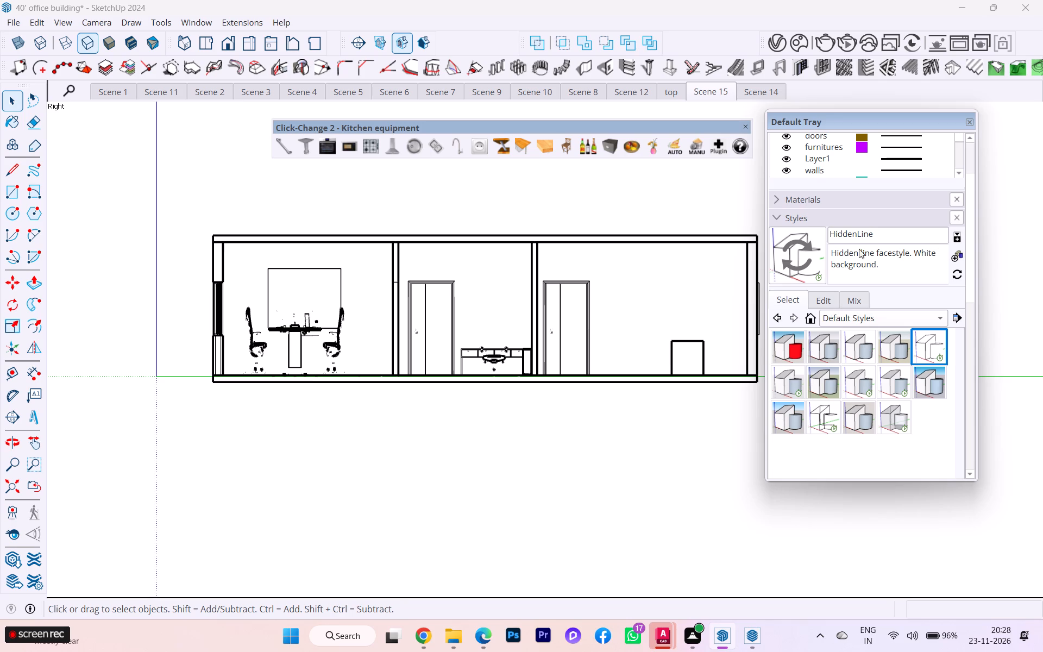
scroll(808, 206, "up", 7)
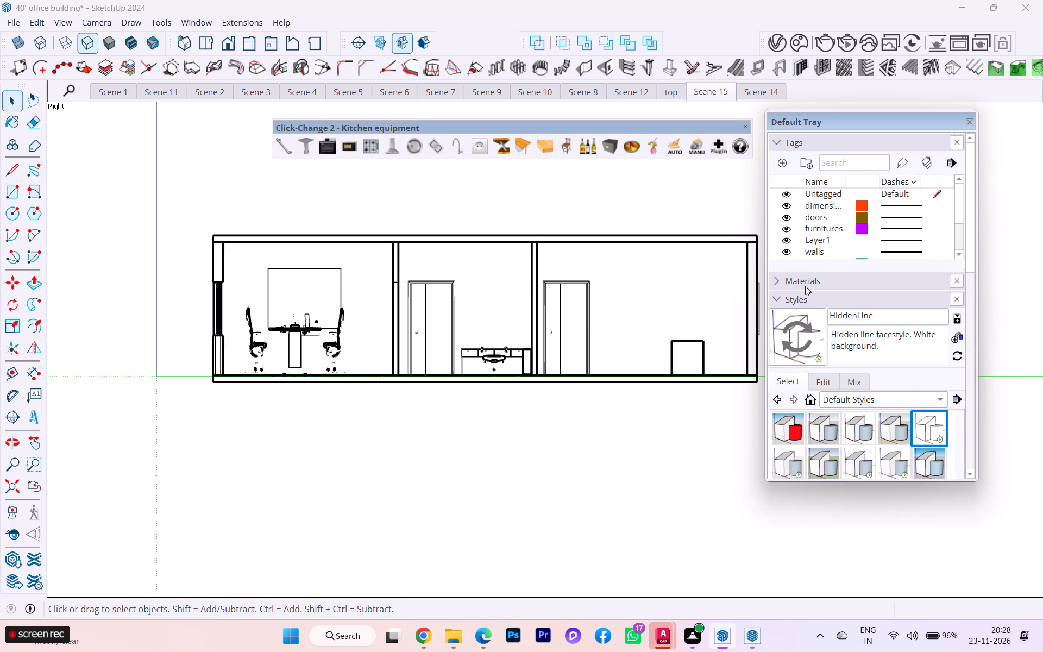
Examine the furniture, door and wall linework in the side section view.
scroll(806, 315, "down", 2)
scroll(806, 321, "up", 1)
scroll(806, 322, "down", 8)
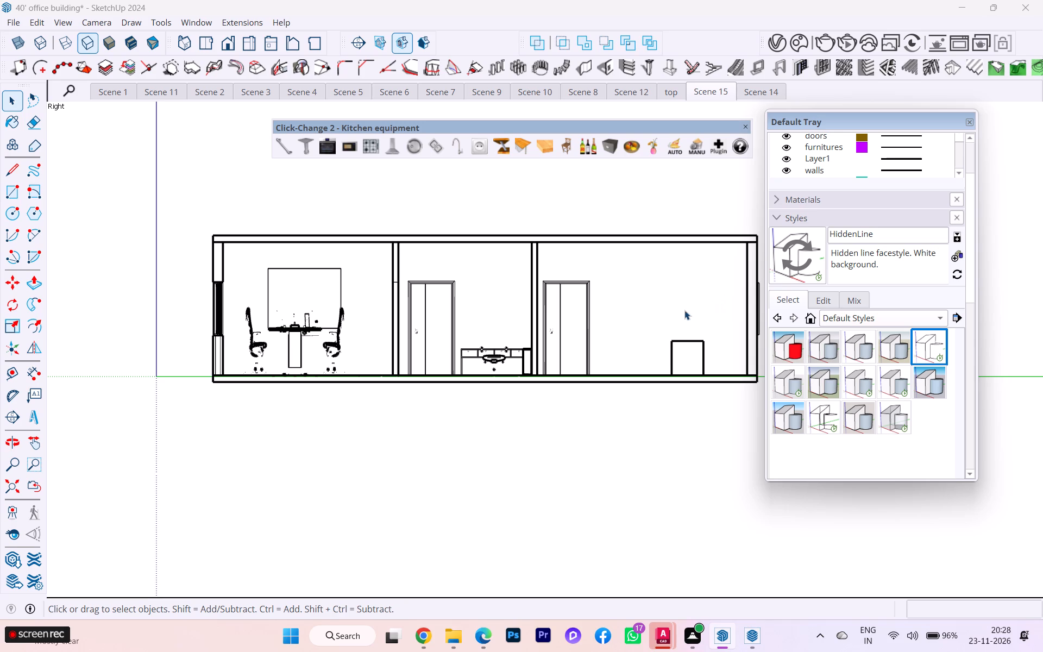
scroll(657, 315, "up", 2)
scroll(445, 316, "up", 3)
scroll(399, 318, "down", 3)
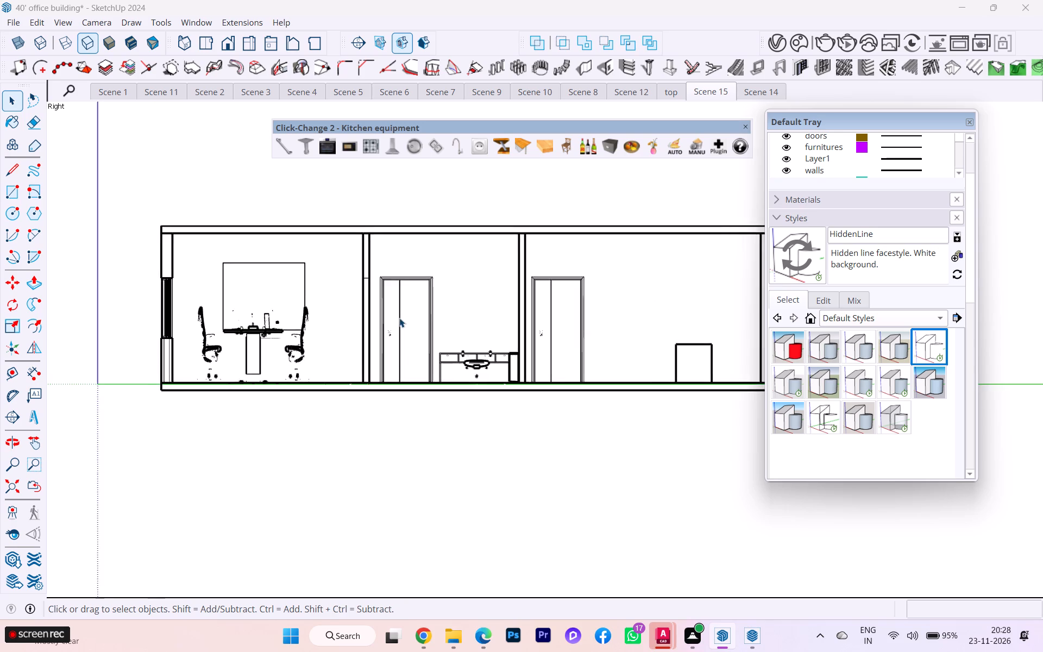
scroll(414, 320, "down", 1)
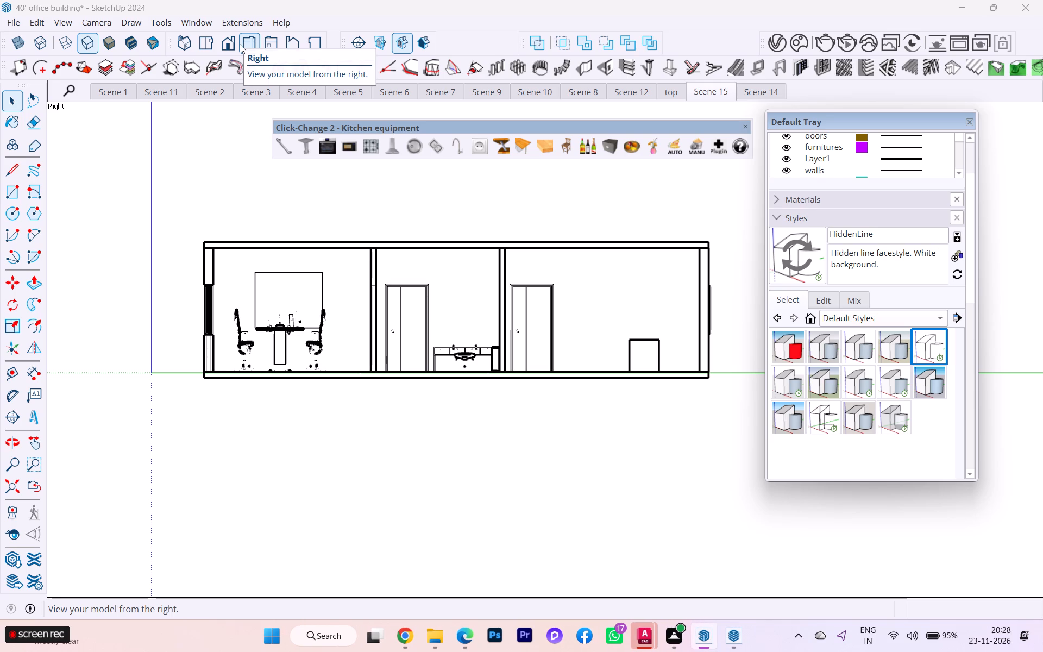
scroll(388, 317, "up", 2)
scroll(345, 348, "up", 1)
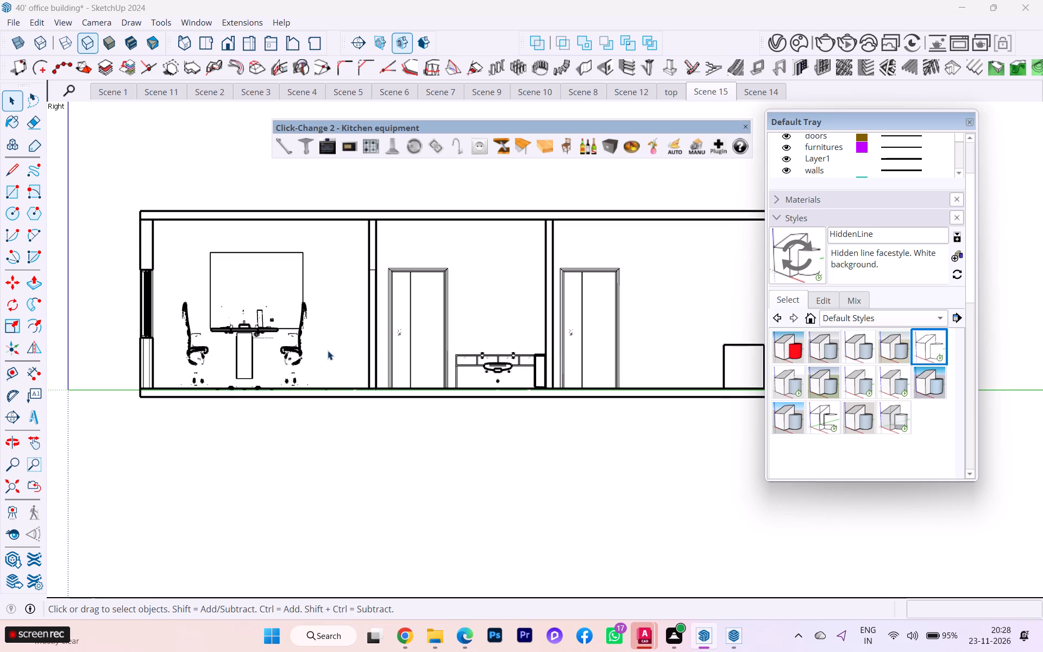
scroll(328, 350, "up", 1)
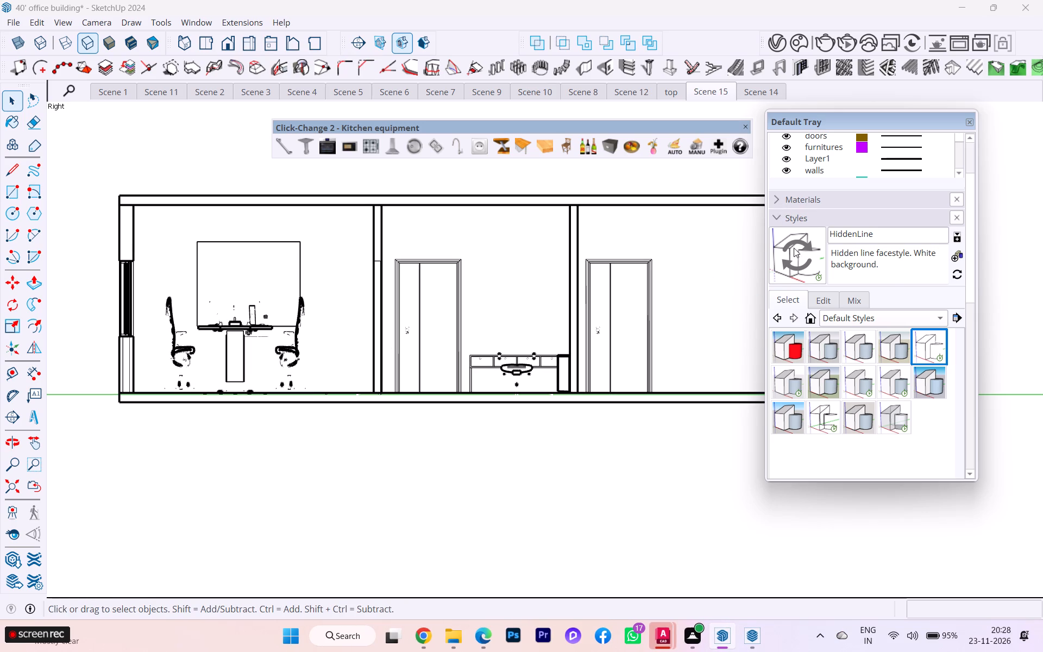
Turn on Profiles in the HiddenLine style's edge settings.
left_click(830, 297)
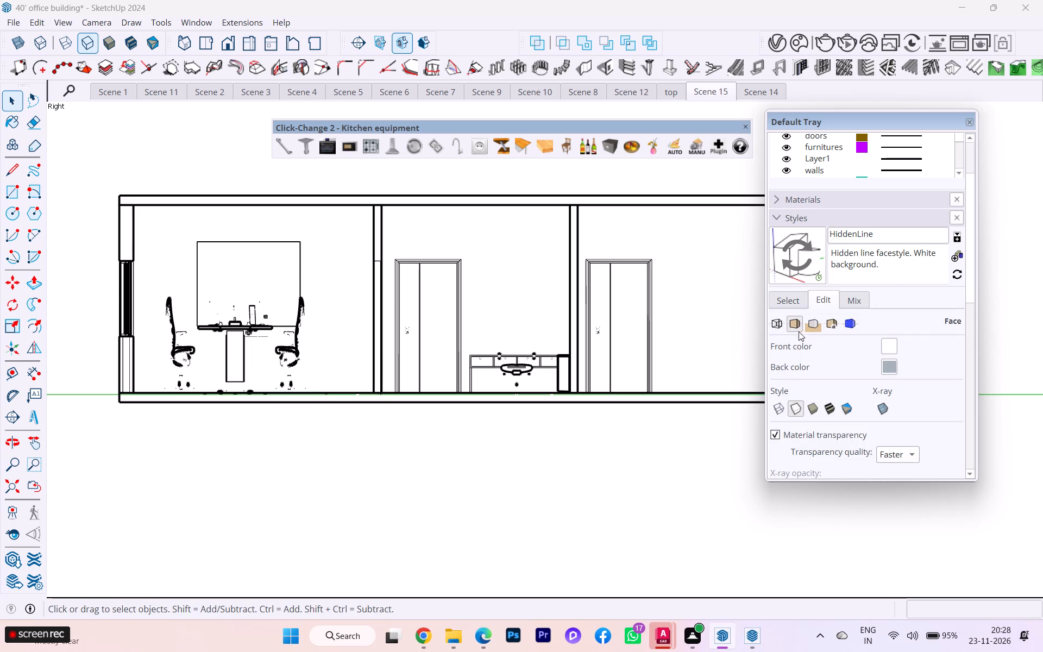
left_click(833, 329)
left_click(795, 320)
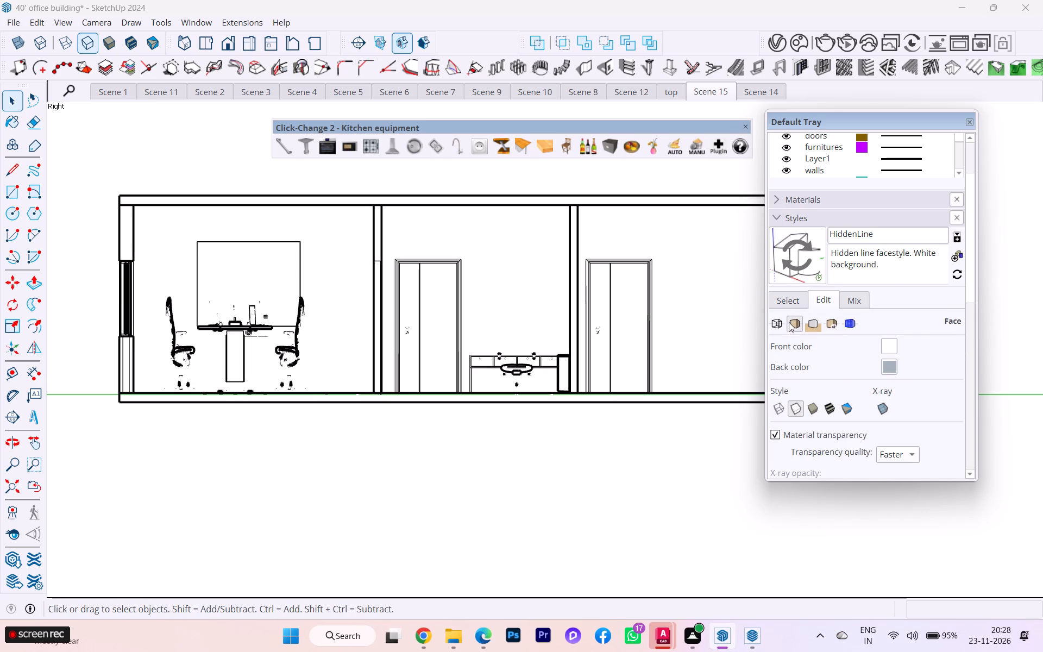
left_click(788, 322)
left_click(780, 325)
left_click(773, 382)
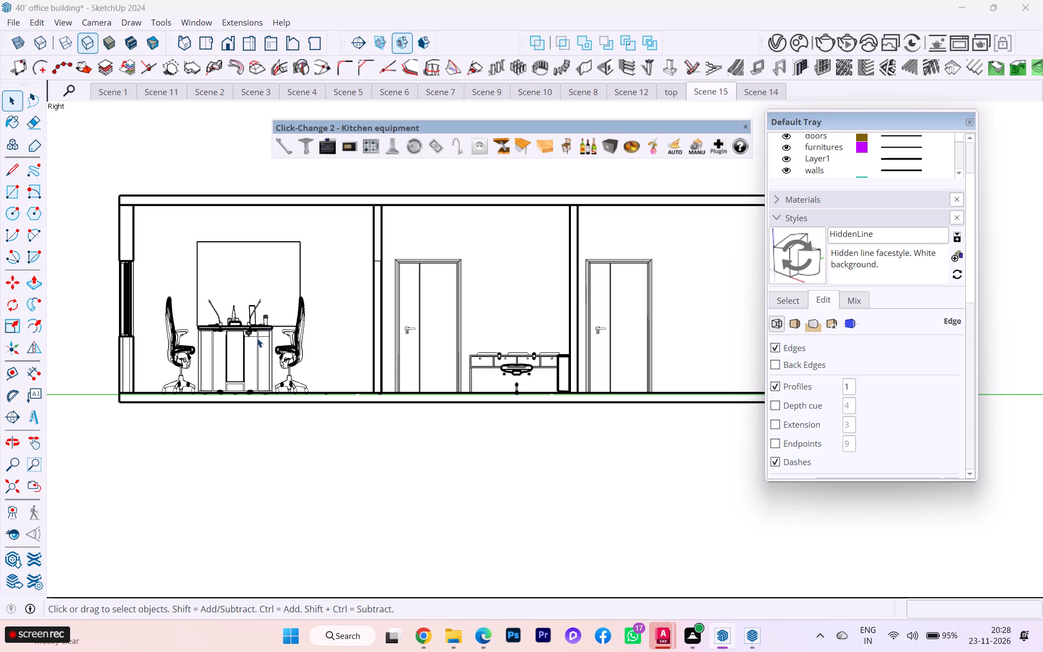
Examine how the desk, chair, door and wall outlines are drawn across the side section with profiles on.
scroll(256, 338, "up", 2)
scroll(401, 365, "up", 1)
scroll(401, 365, "down", 2)
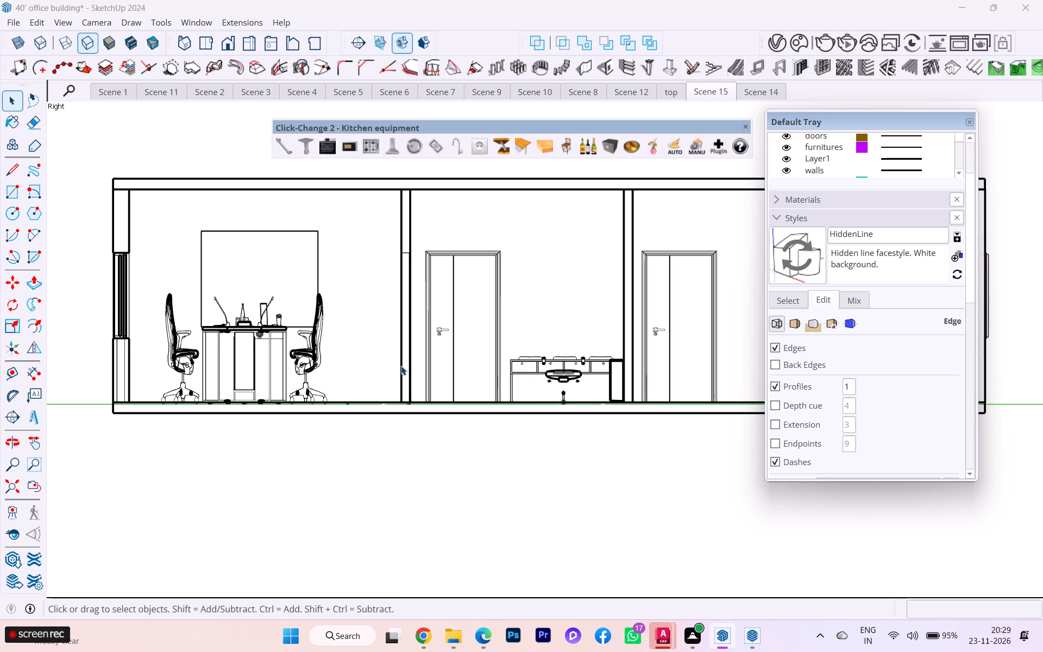
scroll(401, 368, "down", 2)
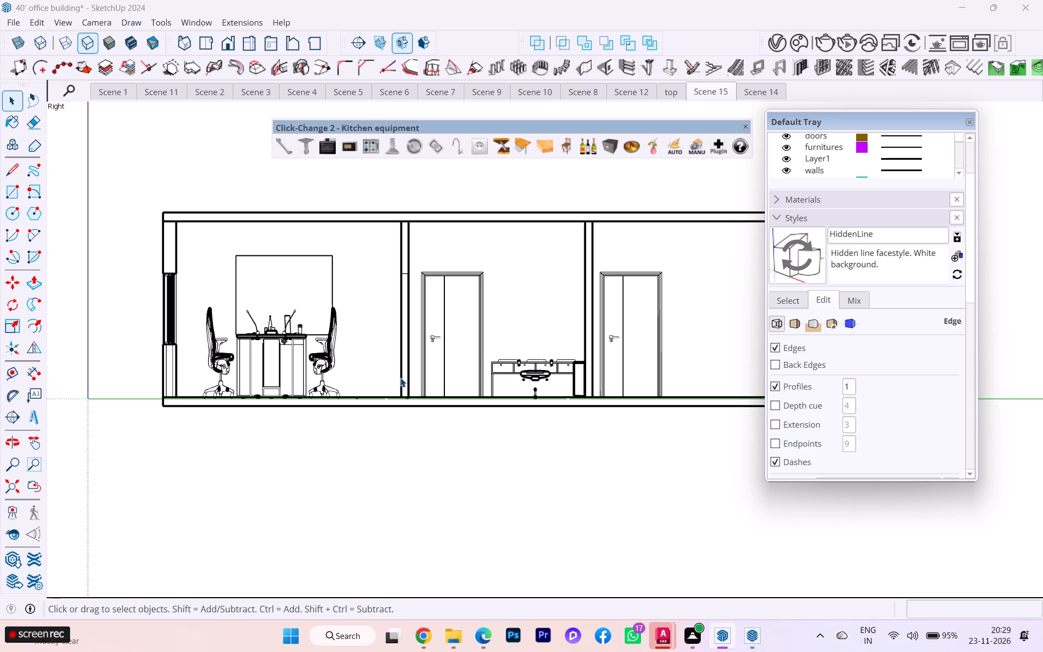
scroll(400, 381, "down", 3)
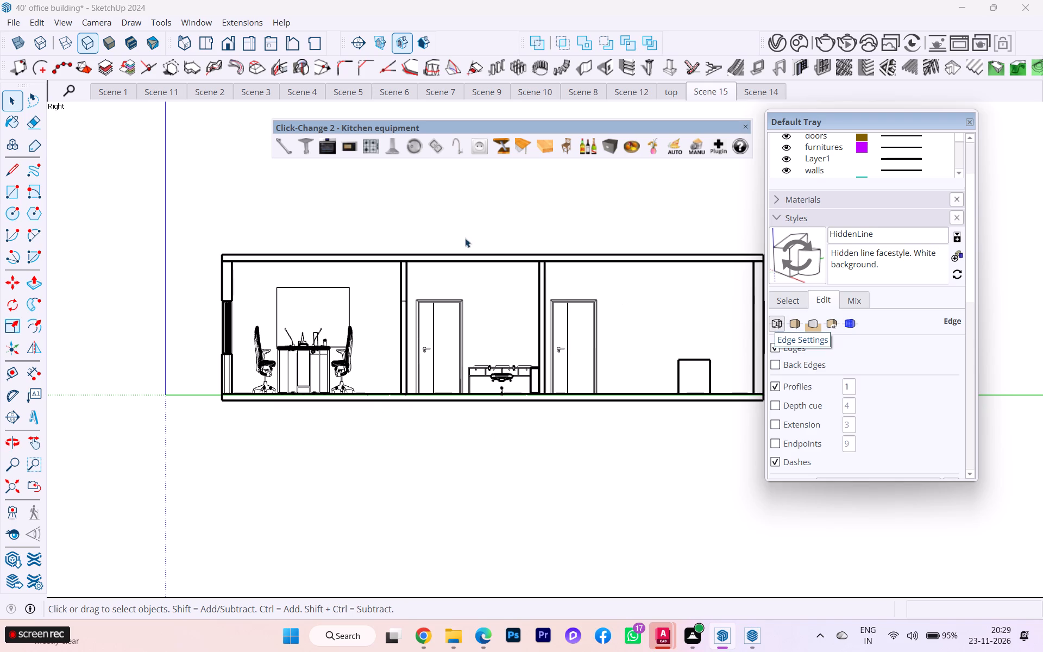
scroll(780, 276, "up", 1)
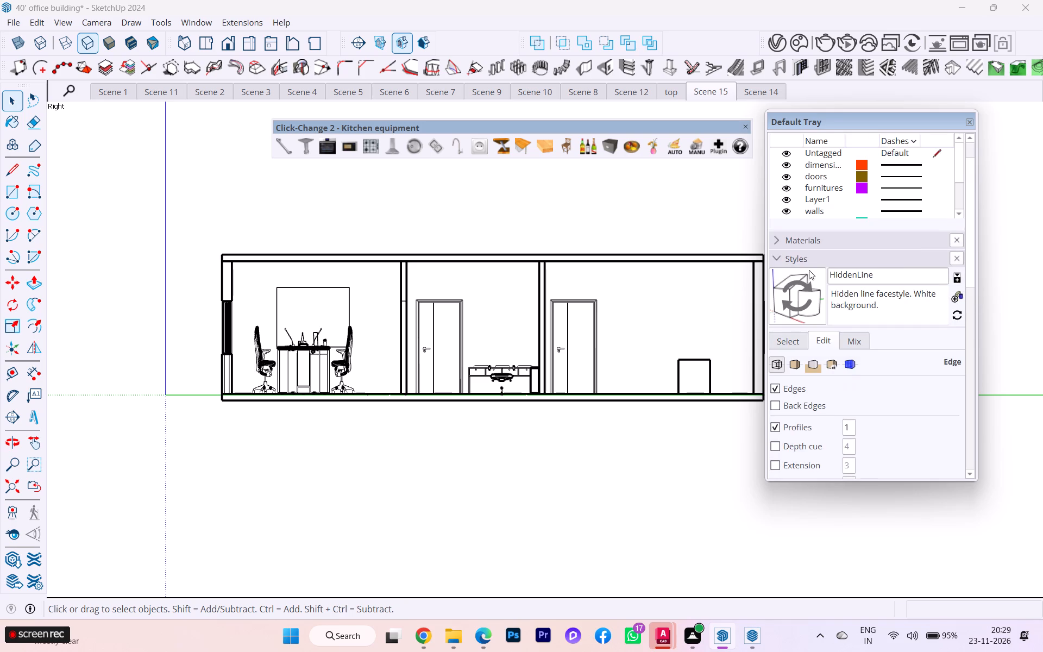
scroll(842, 336, "down", 2)
scroll(843, 338, "up", 2)
scroll(843, 338, "down", 2)
scroll(843, 340, "up", 1)
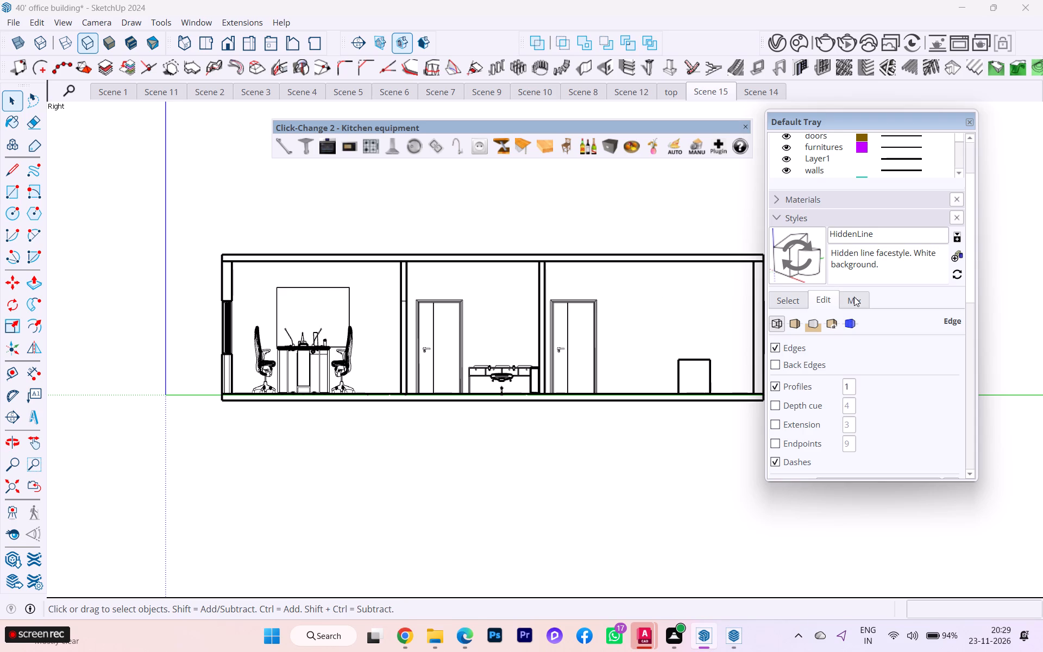
scroll(599, 482, "down", 2)
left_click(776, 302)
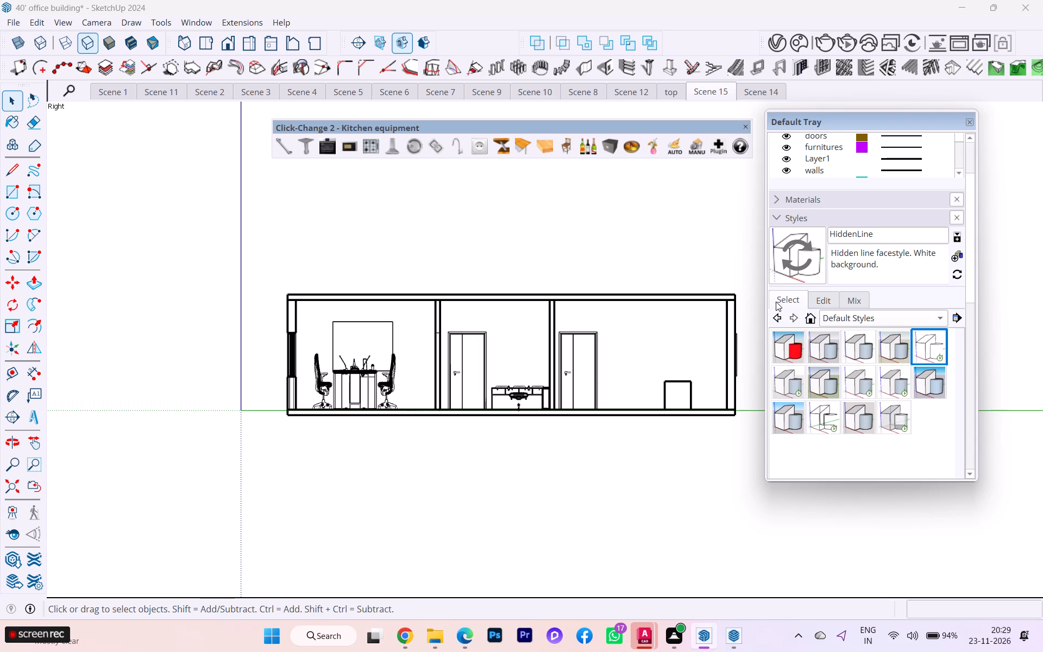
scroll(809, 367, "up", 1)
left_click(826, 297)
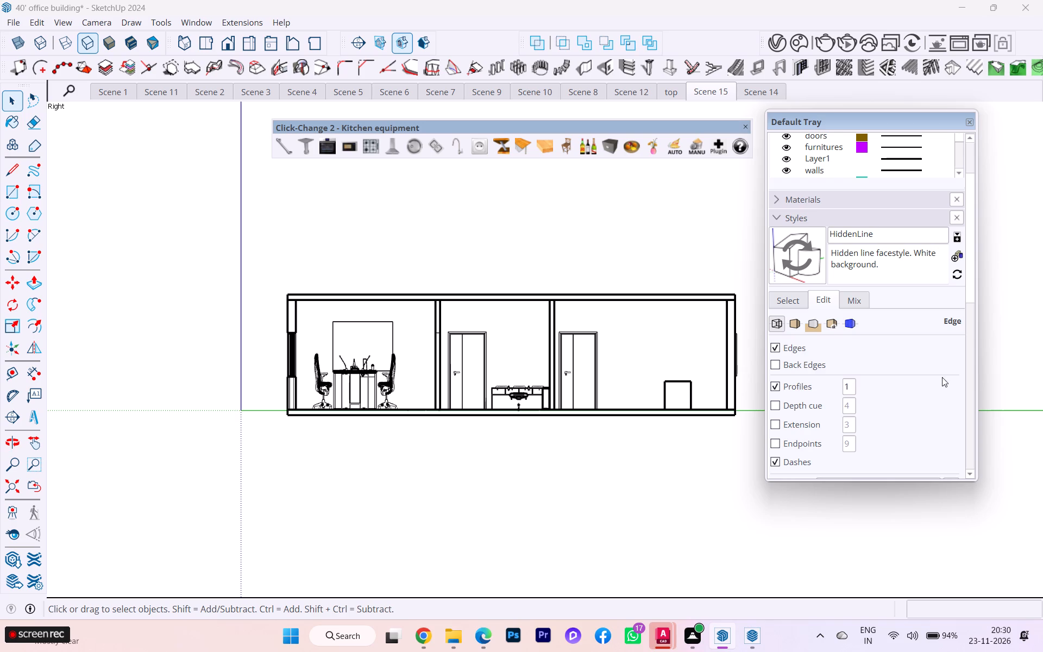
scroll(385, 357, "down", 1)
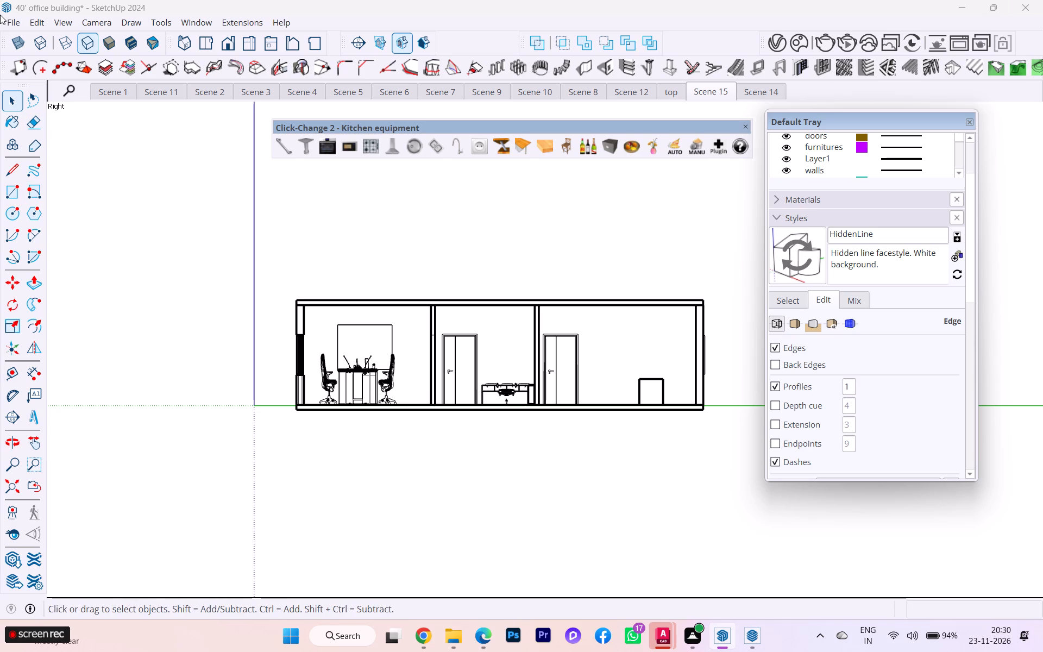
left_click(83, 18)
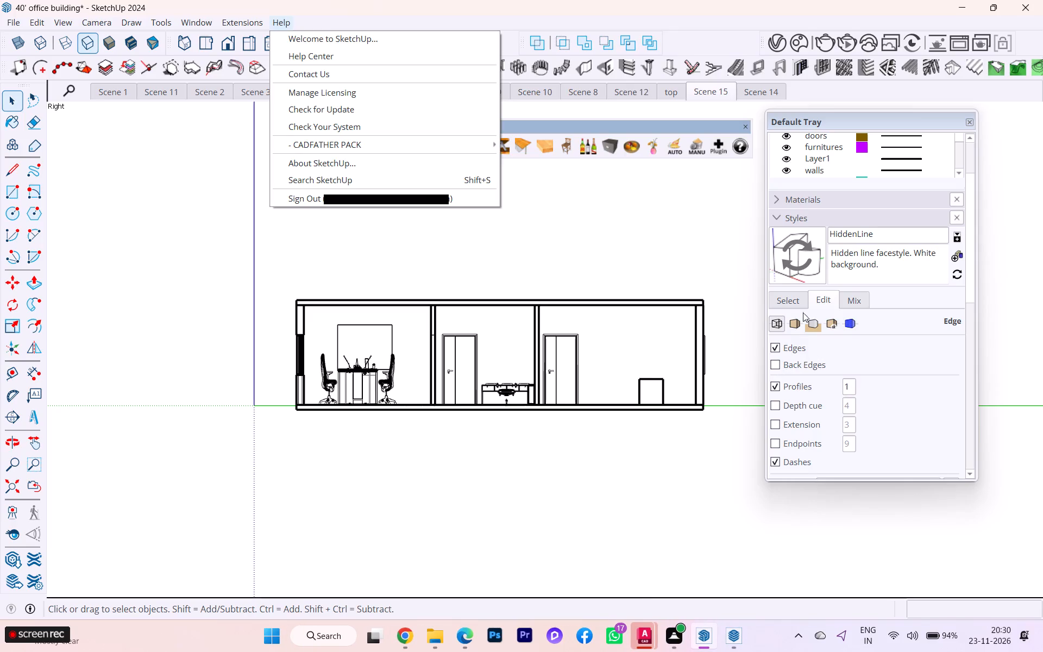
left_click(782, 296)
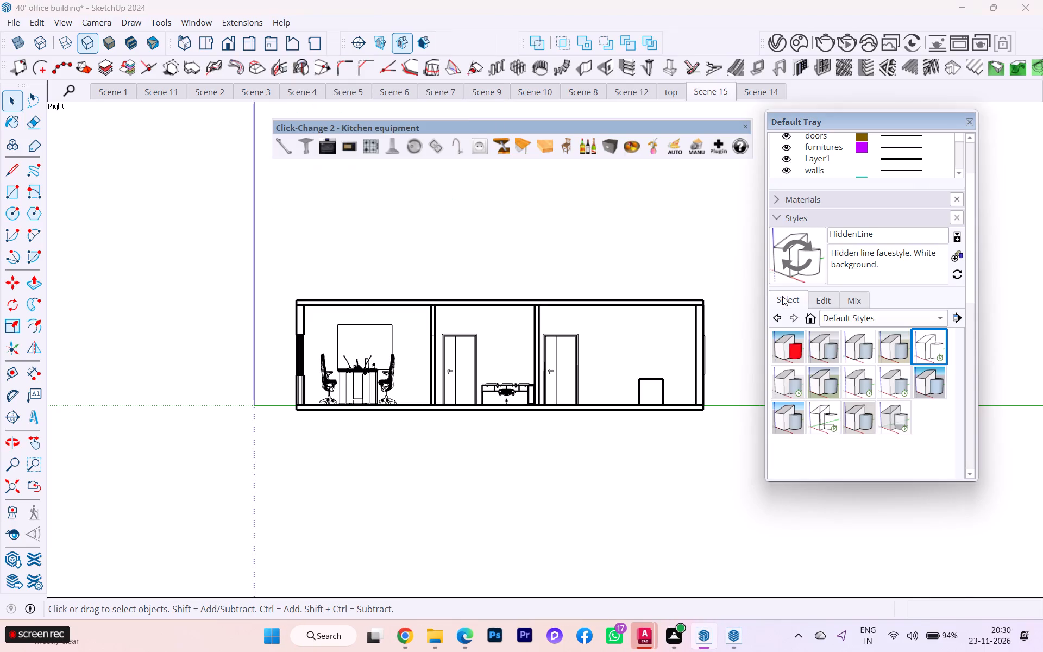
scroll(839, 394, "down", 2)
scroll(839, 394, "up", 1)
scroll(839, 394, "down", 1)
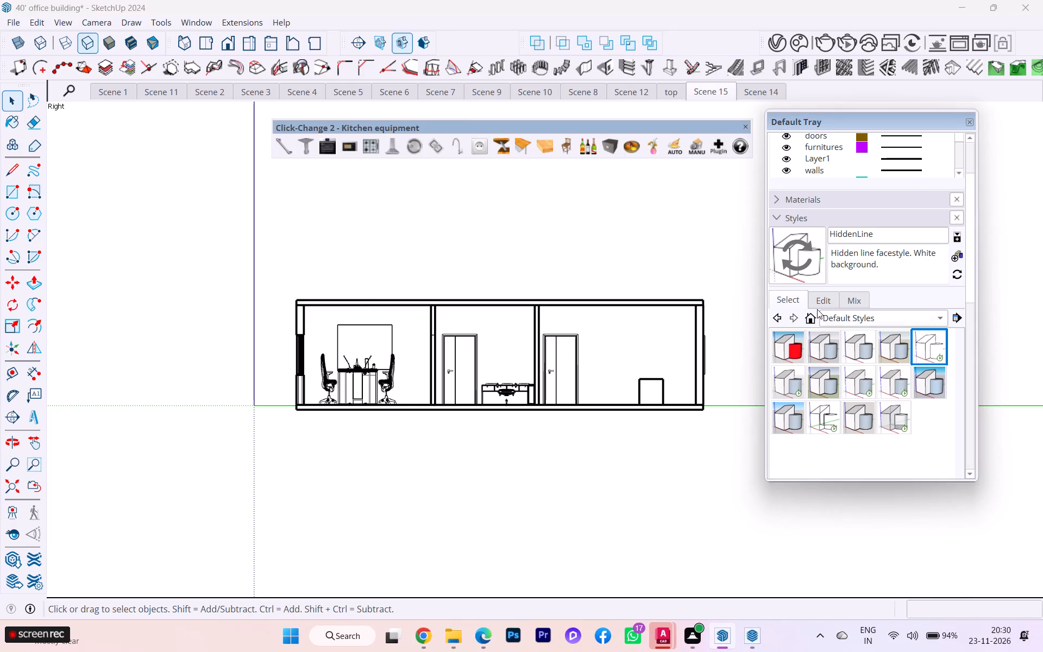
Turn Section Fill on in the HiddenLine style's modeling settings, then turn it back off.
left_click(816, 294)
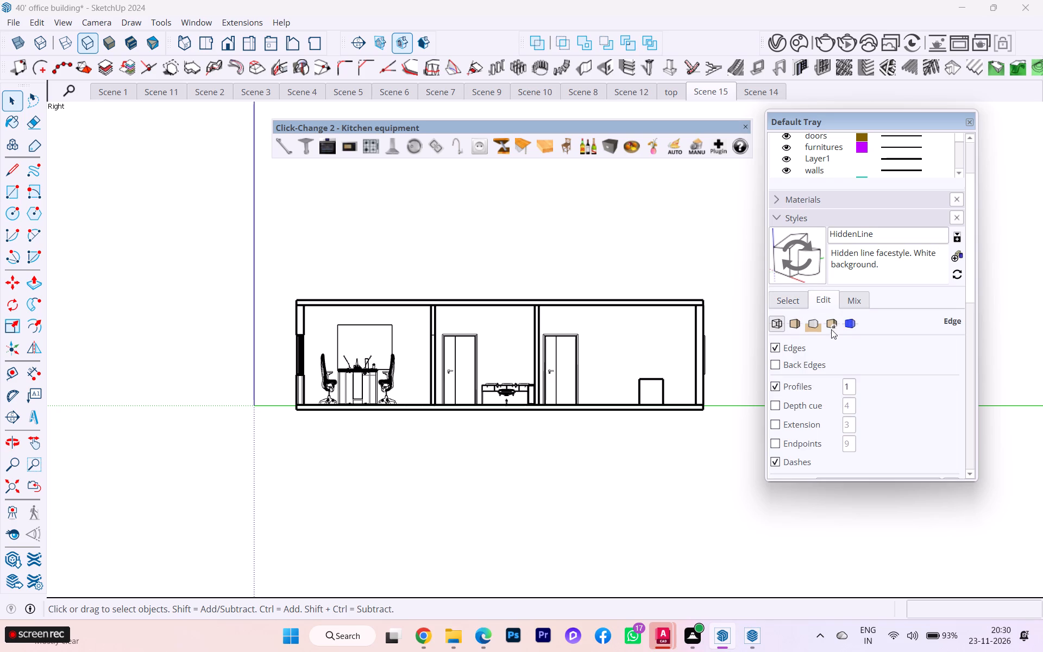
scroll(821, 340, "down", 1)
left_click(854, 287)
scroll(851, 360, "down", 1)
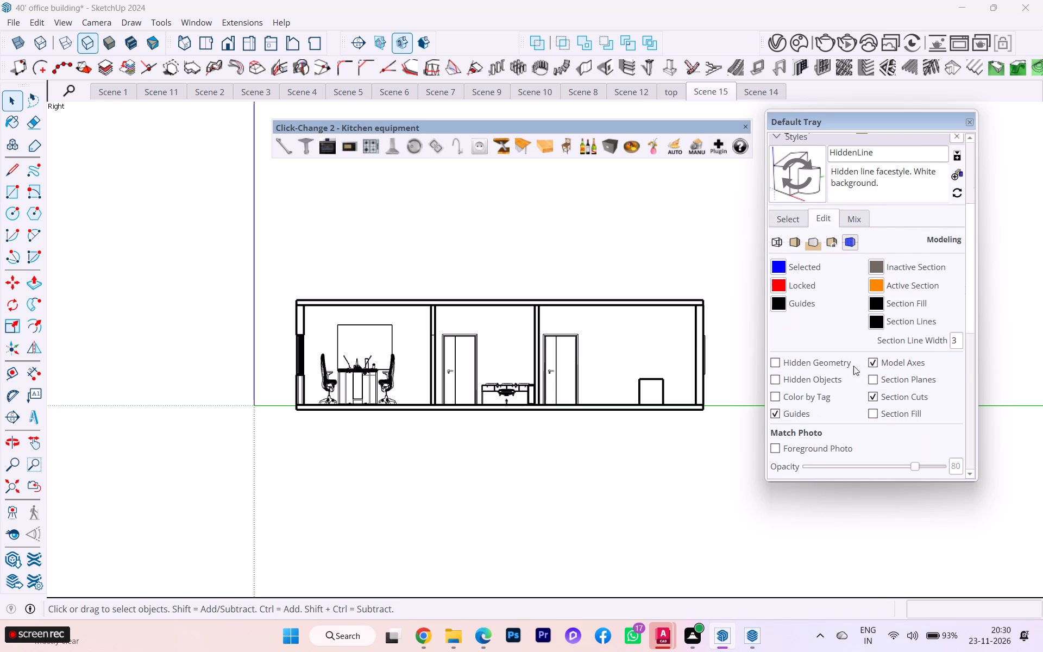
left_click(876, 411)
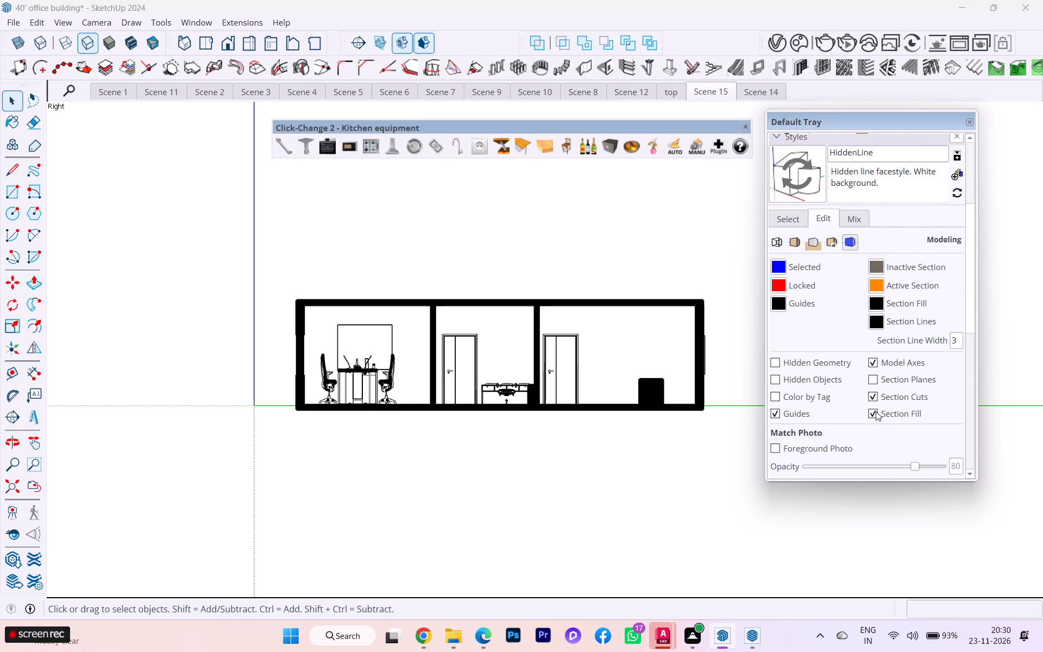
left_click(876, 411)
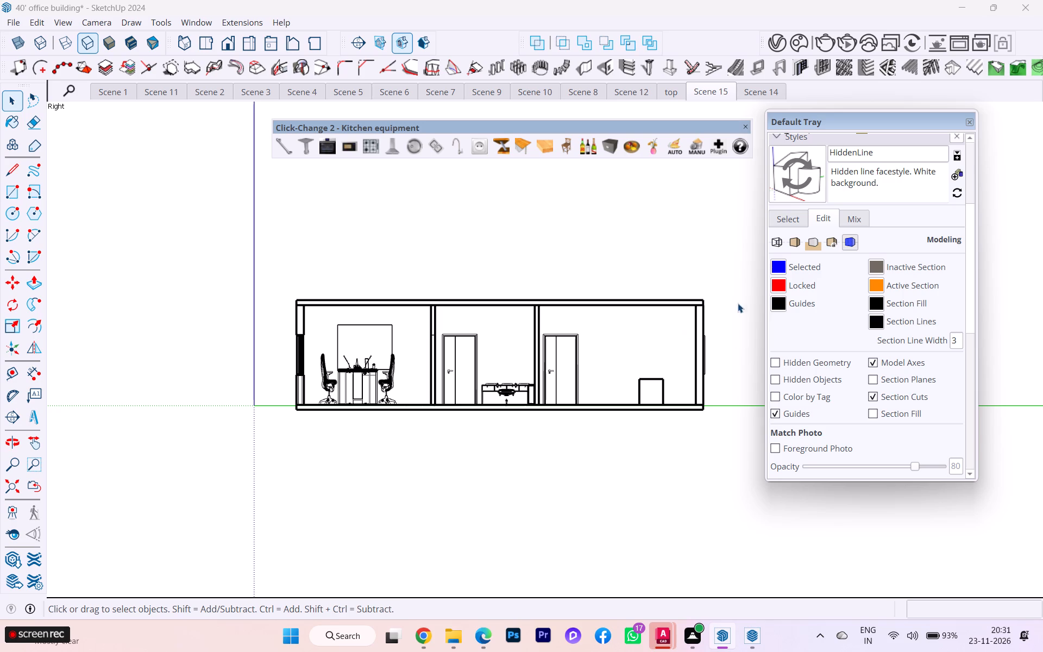
Examine the linework of the desks, chairs, doors and cut walls in the unfilled side section.
scroll(550, 367, "up", 3)
scroll(478, 350, "up", 1)
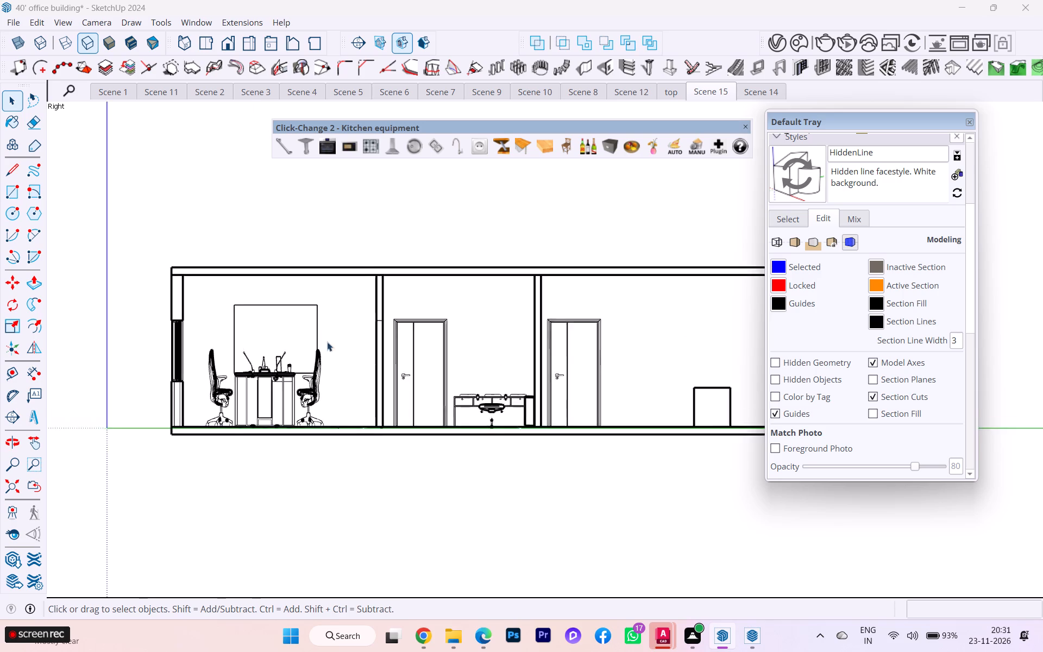
scroll(327, 342, "up", 2)
scroll(319, 342, "down", 3)
scroll(316, 342, "up", 1)
scroll(147, 331, "up", 1)
scroll(147, 331, "down", 3)
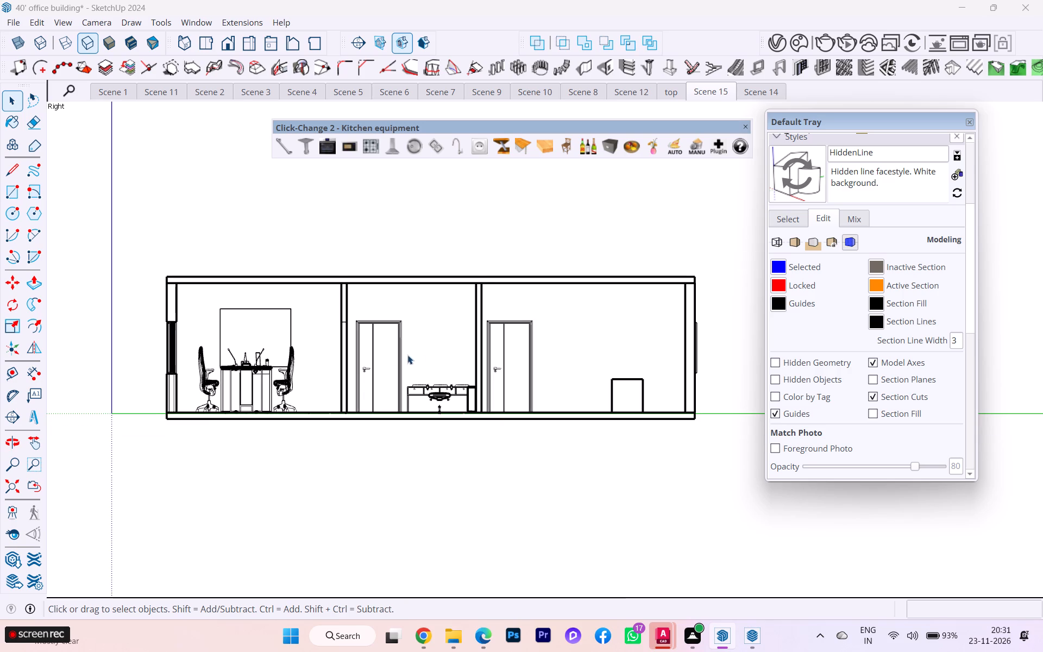
scroll(433, 360, "up", 7)
scroll(466, 410, "up", 4)
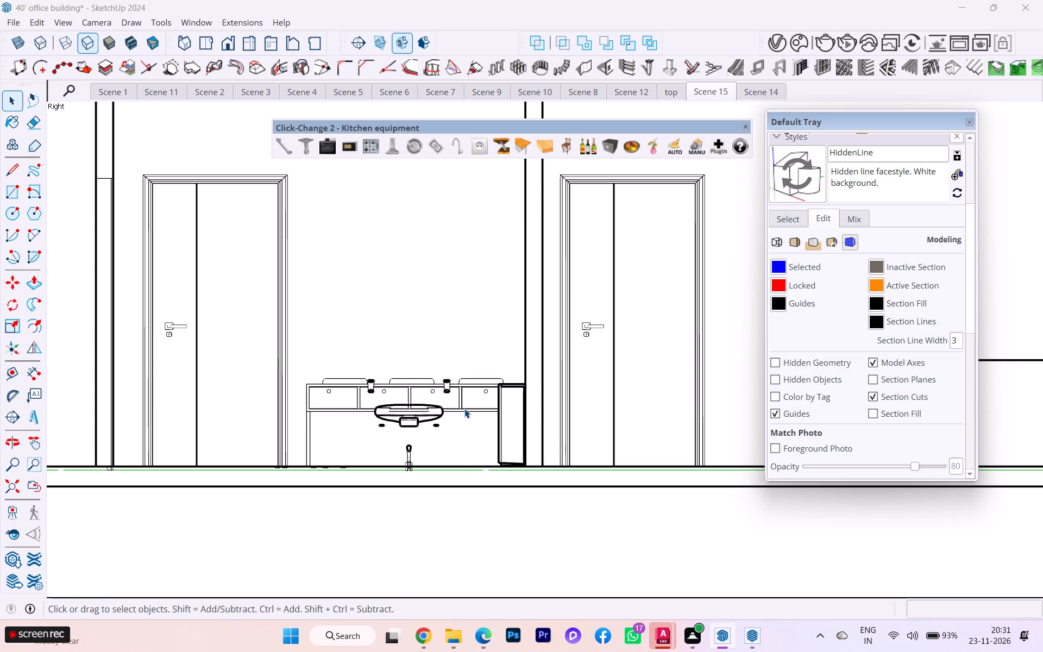
scroll(464, 409, "down", 9)
scroll(464, 409, "up", 1)
scroll(464, 409, "down", 3)
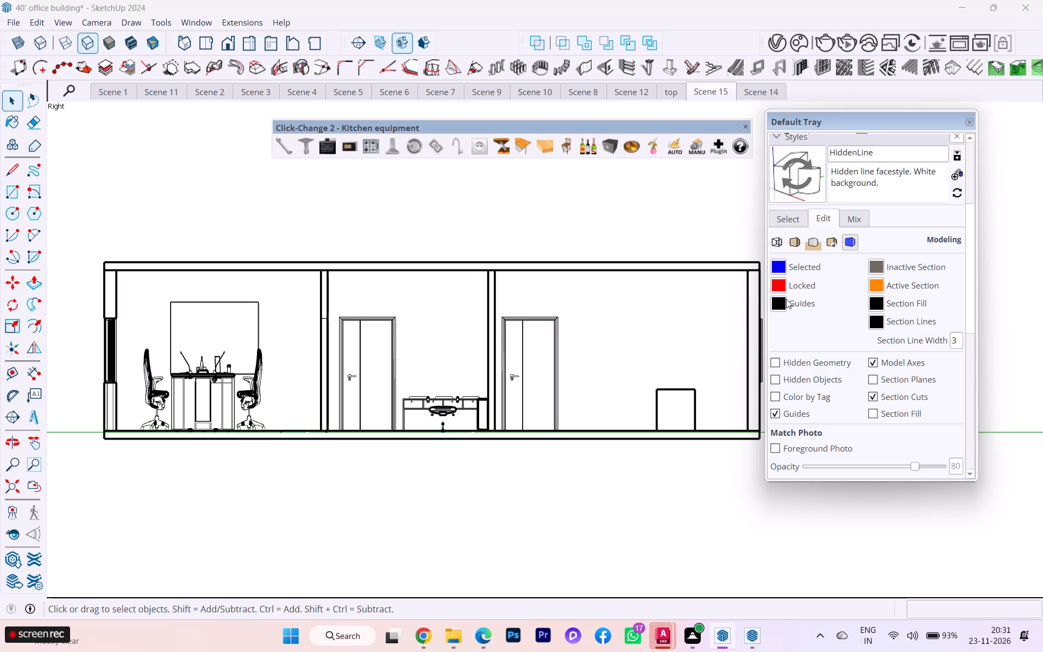
left_click(531, 205)
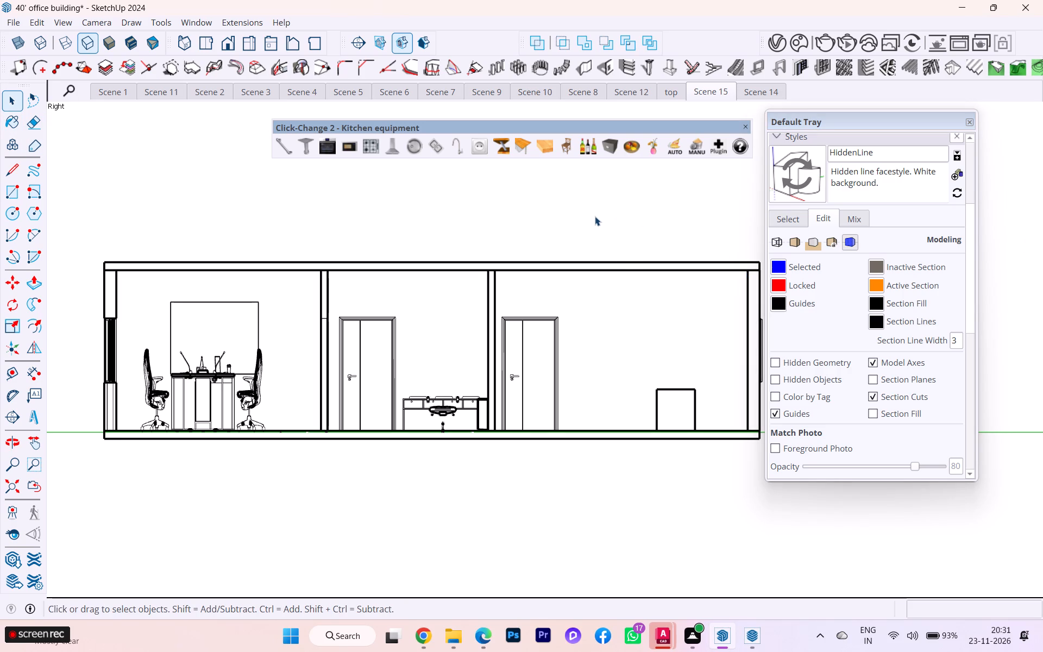
Send the model to LayOut, saving it first.
left_click(12, 17)
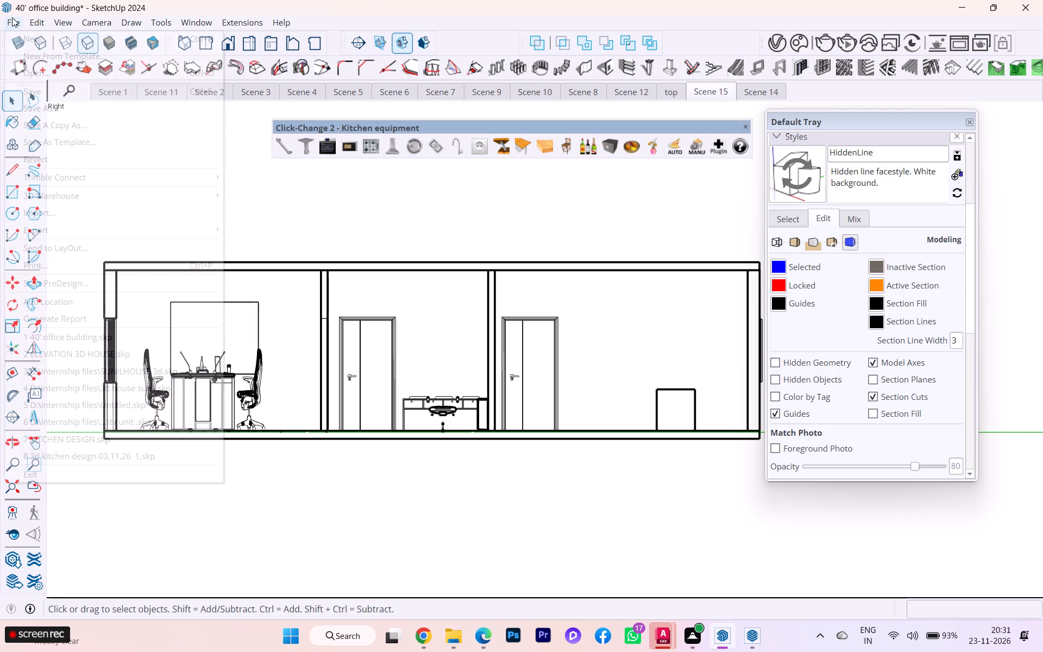
left_click(54, 244)
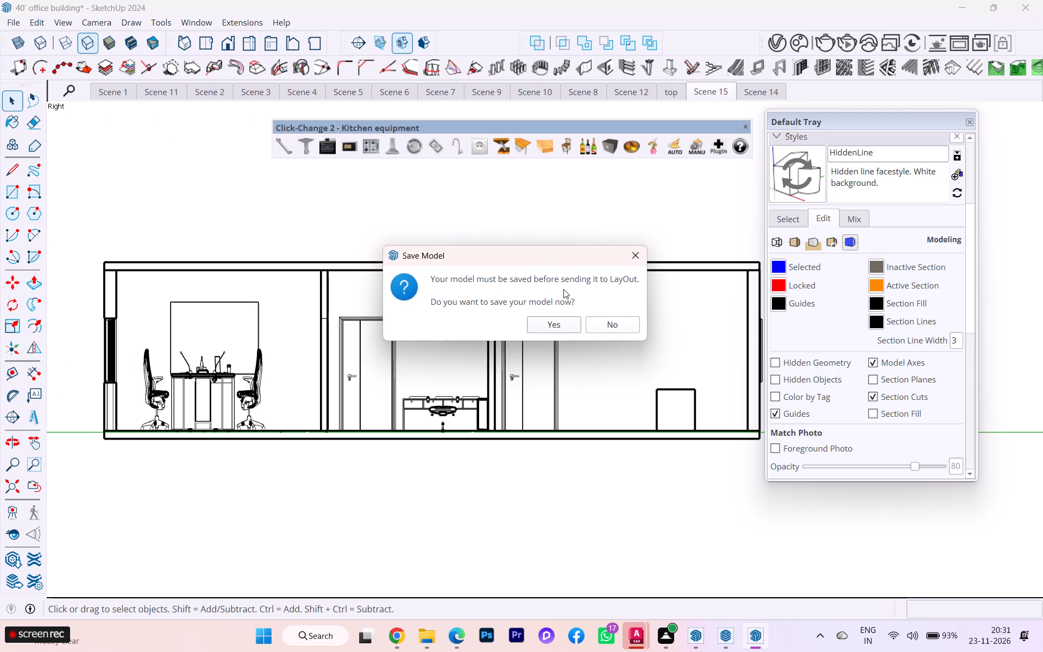
left_click(562, 323)
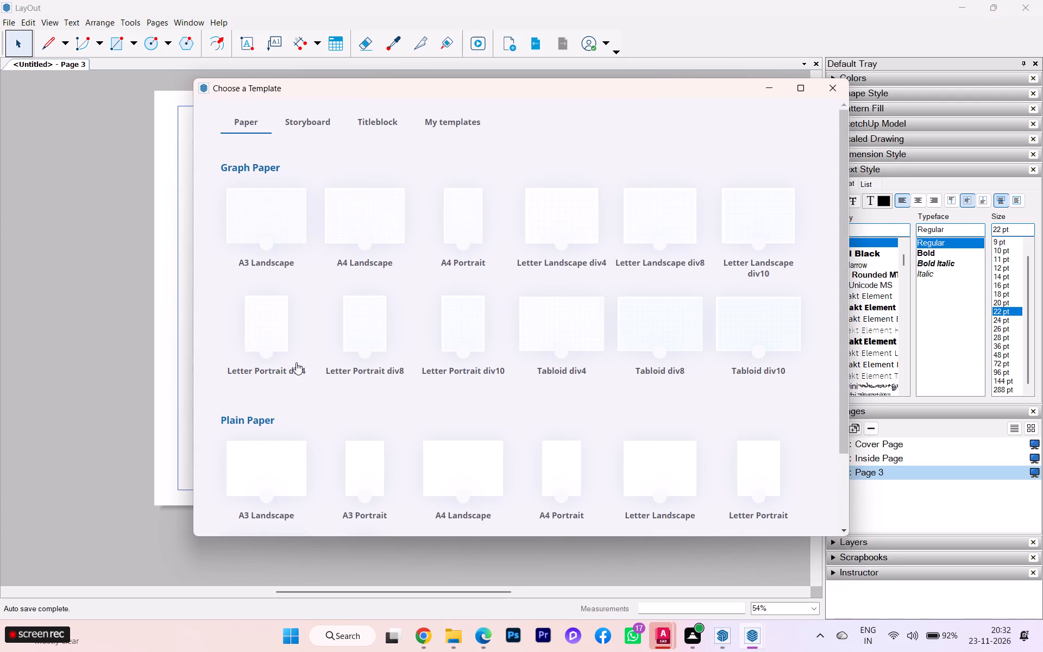
Create the new LayOut document from an A3 Landscape titleblock template.
left_click(380, 125)
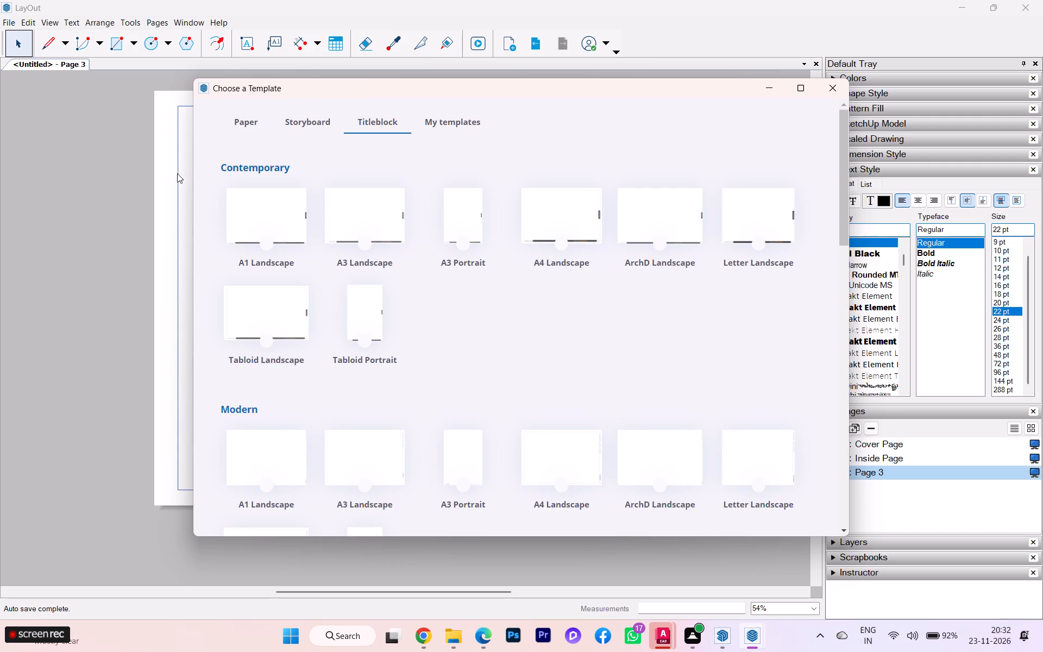
scroll(357, 369, "down", 5)
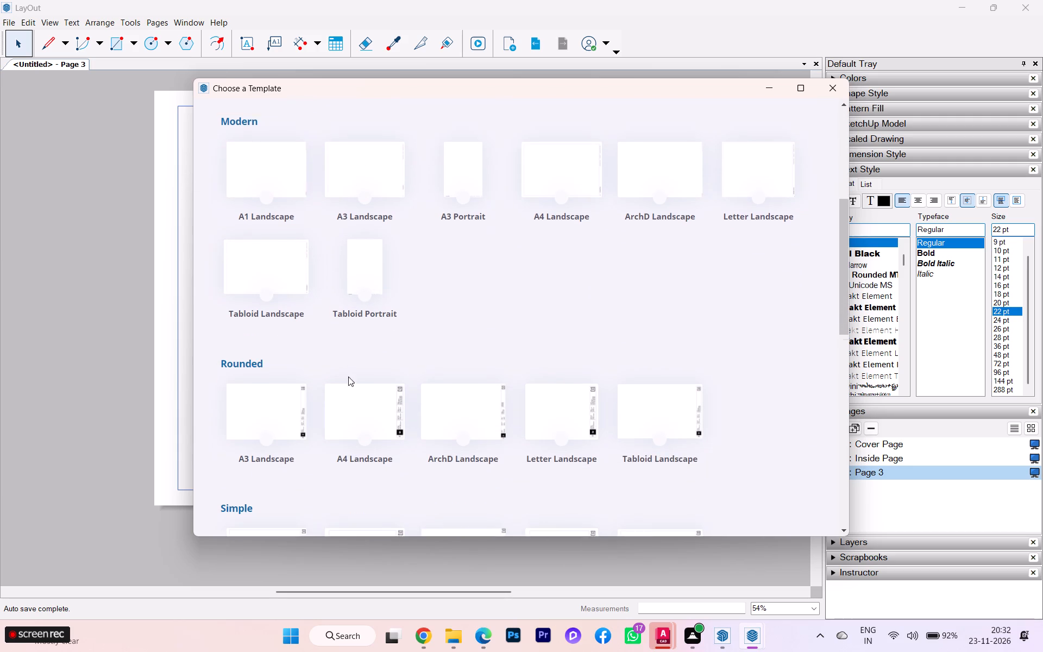
left_click(271, 507)
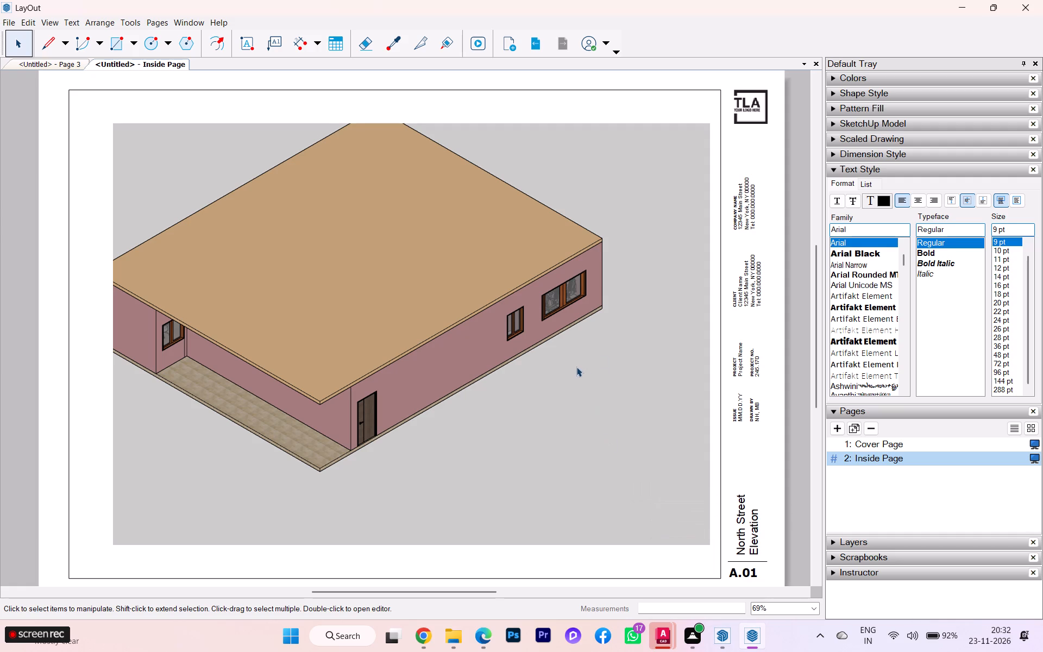
scroll(938, 223, "up", 3)
Assign Scene 15 to the model viewport on the inside page.
left_click(882, 124)
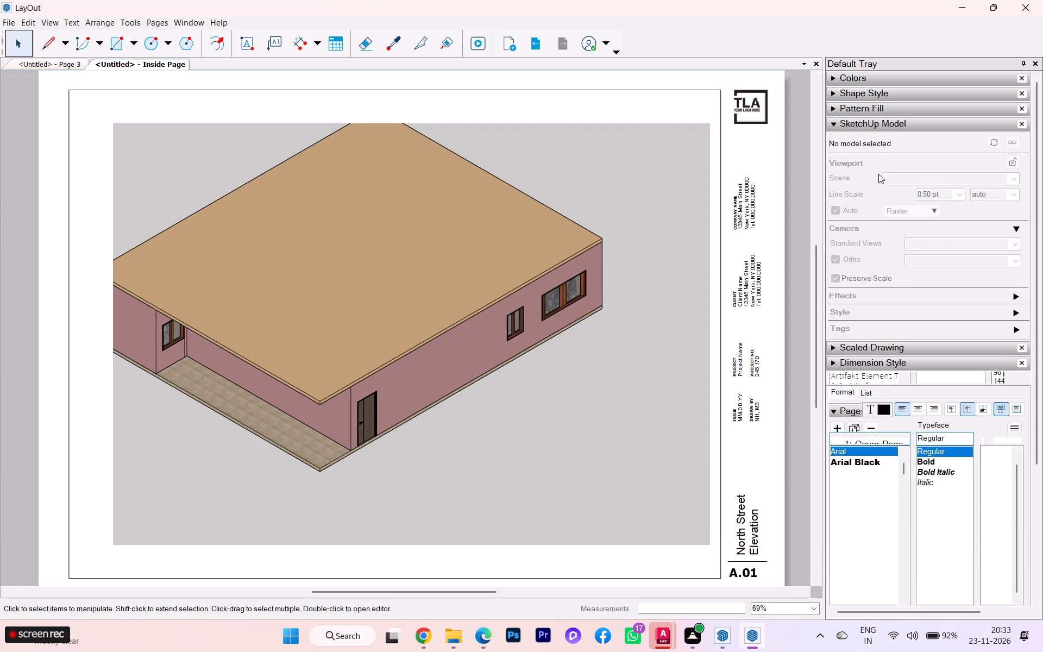
left_click(535, 299)
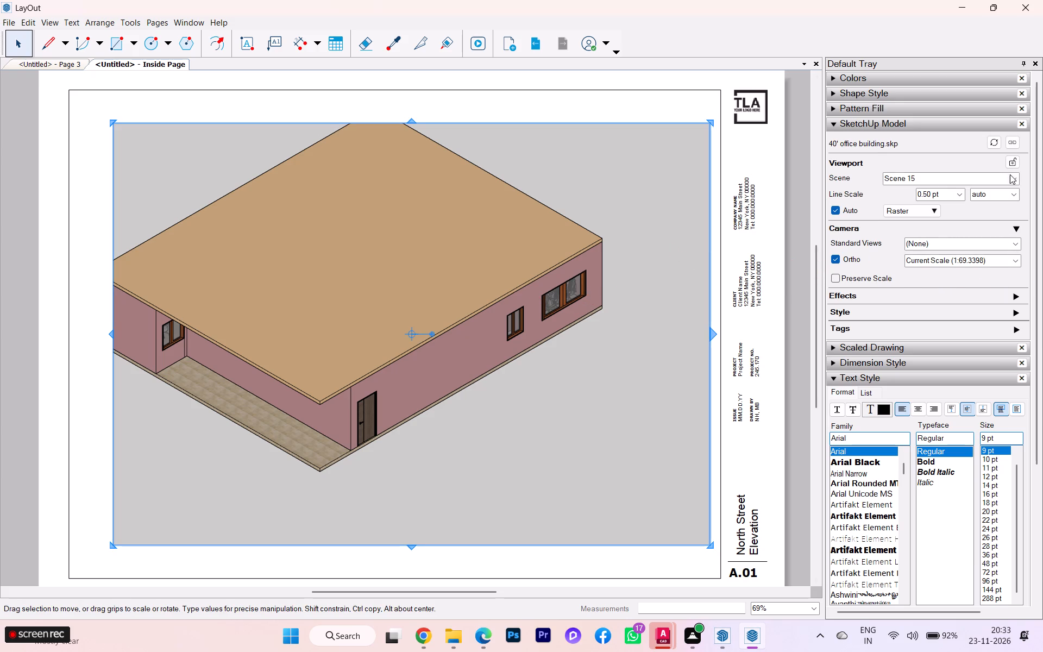
left_click(1015, 179)
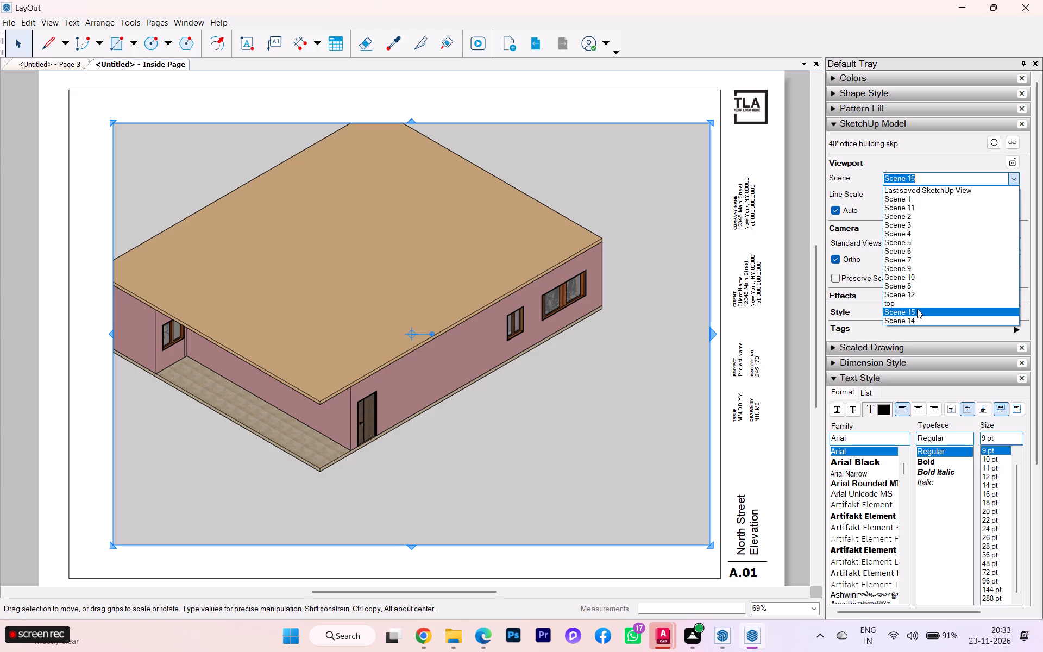
left_click(917, 309)
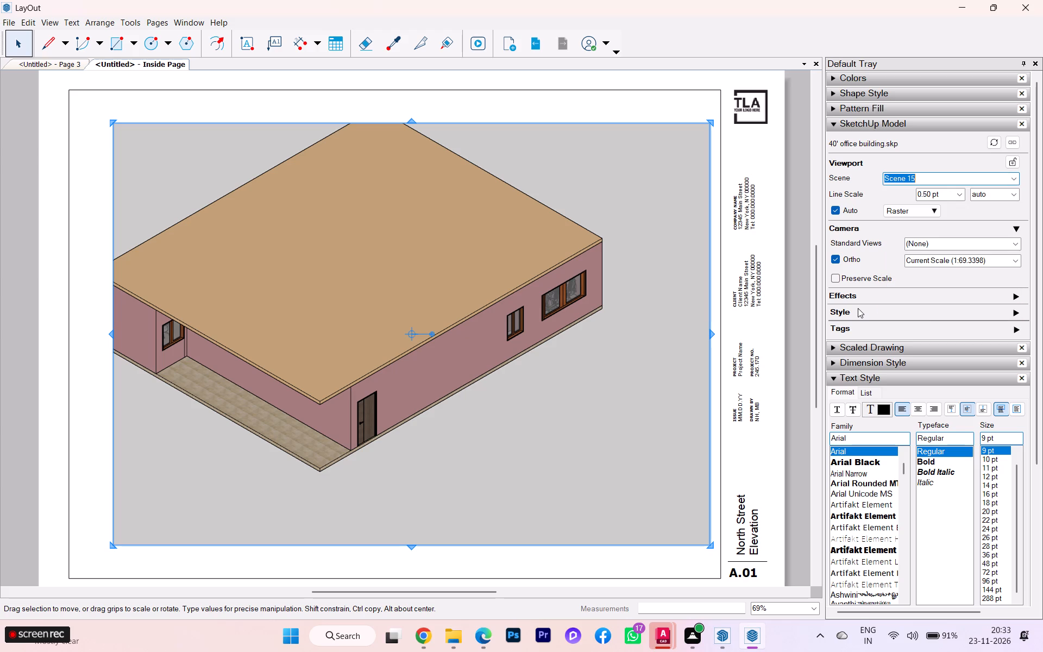
Try the Bottom (Relative), Front, Back and Left standard views on the viewport, ending with its camera set to Right.
left_click(1015, 242)
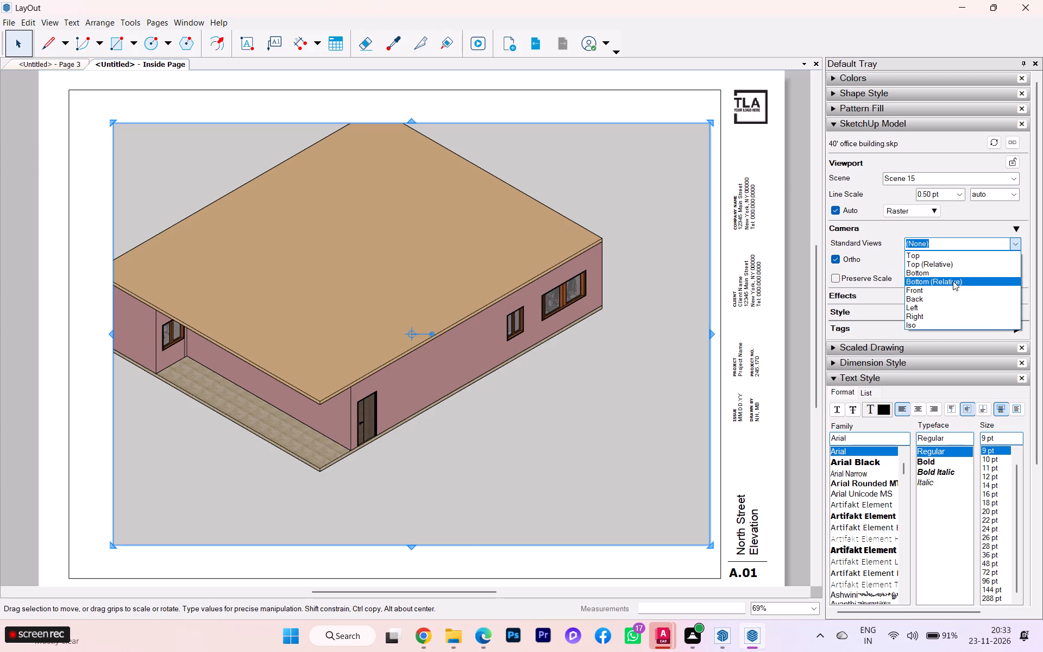
left_click(952, 281)
left_click(1015, 246)
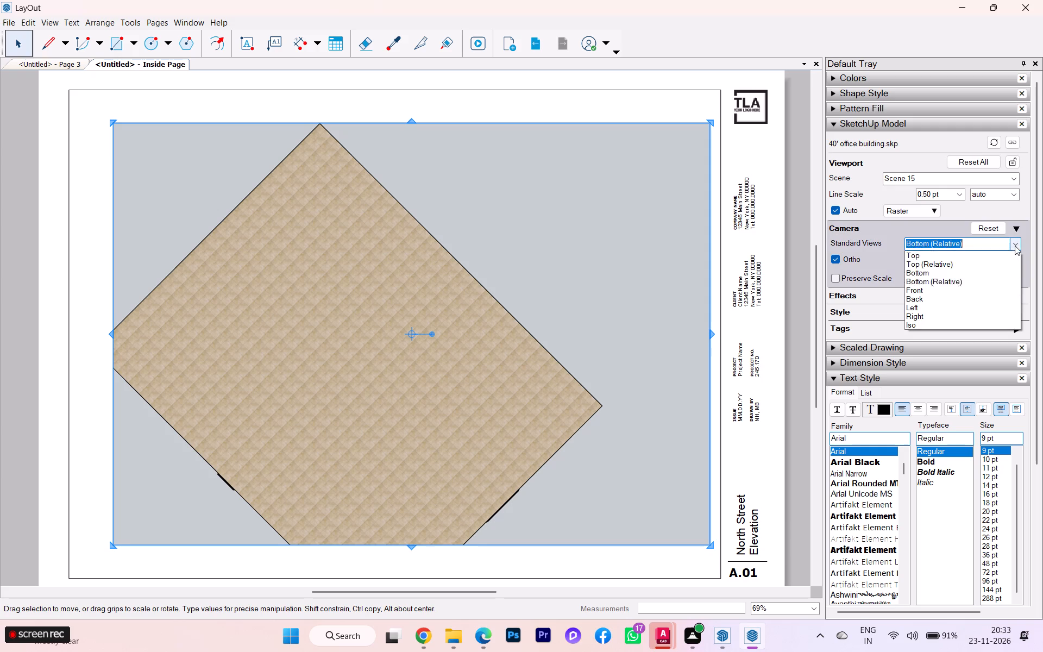
left_click(932, 315)
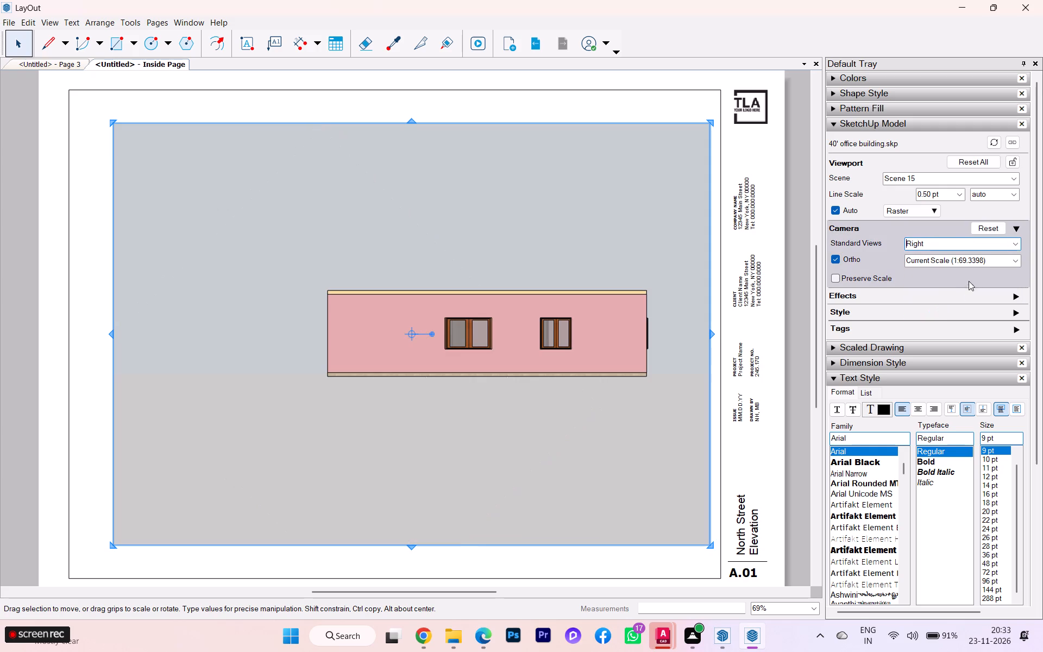
left_click(1020, 244)
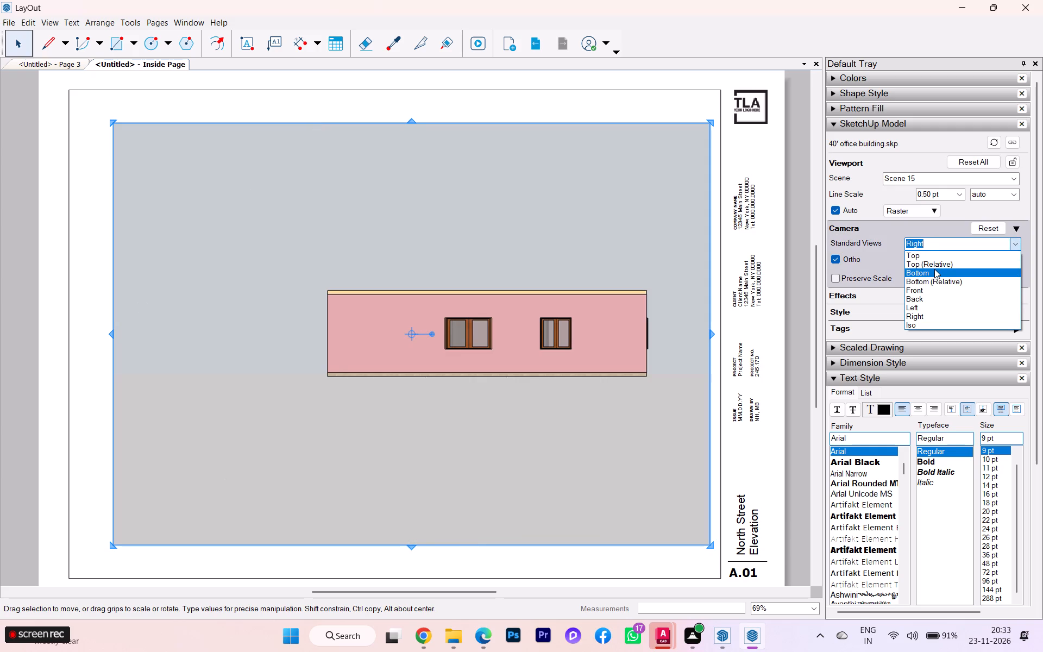
left_click(914, 288)
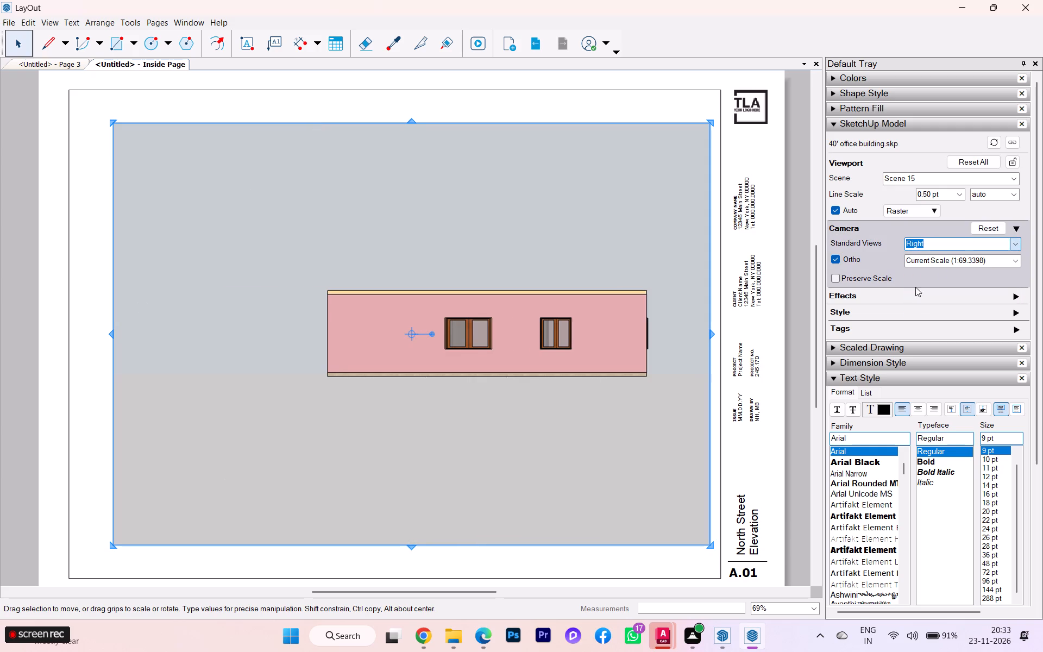
left_click(1015, 240)
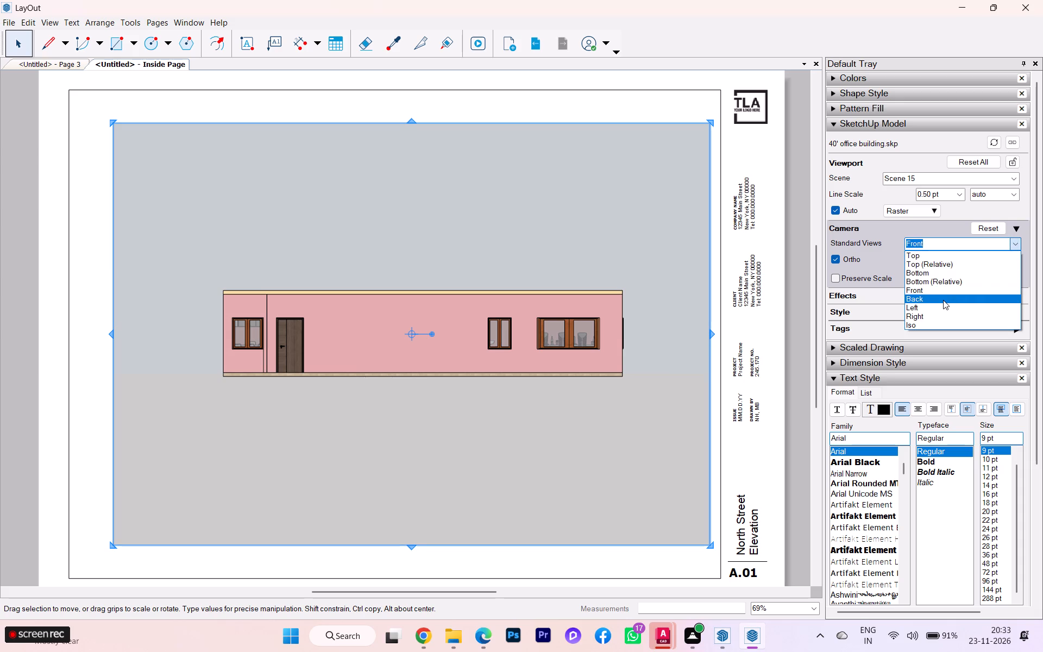
left_click(941, 302)
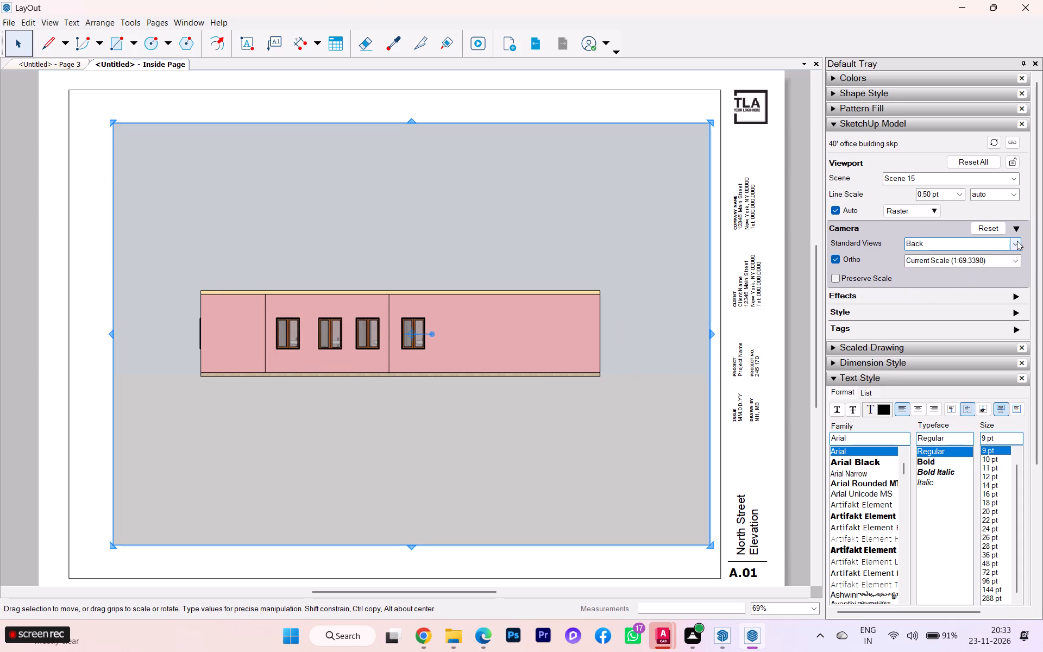
left_click(1017, 241)
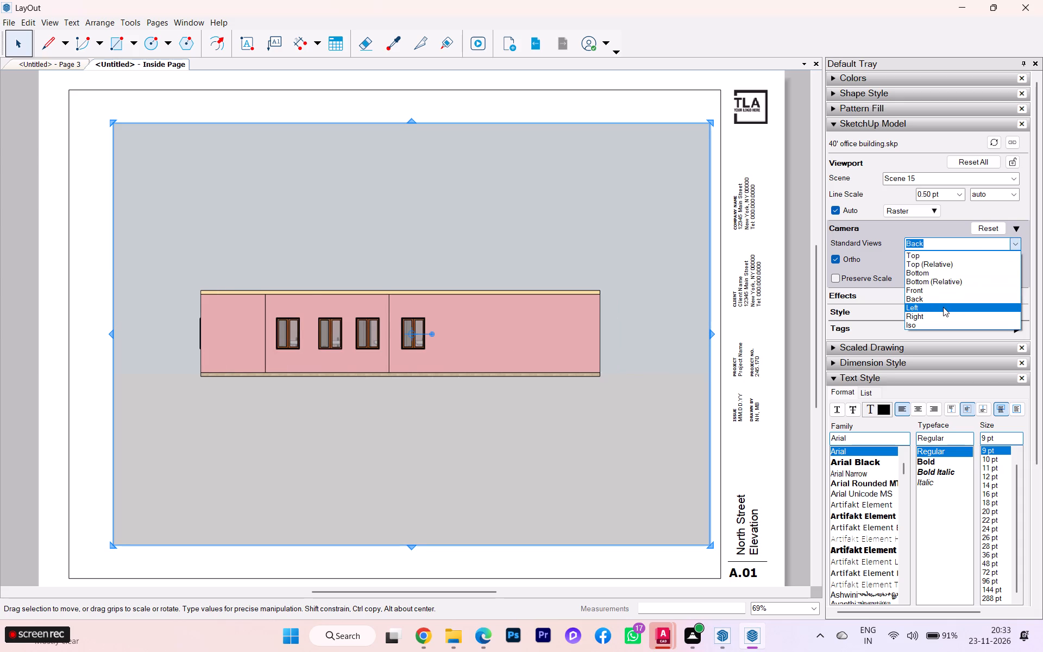
left_click(943, 307)
left_click(1019, 242)
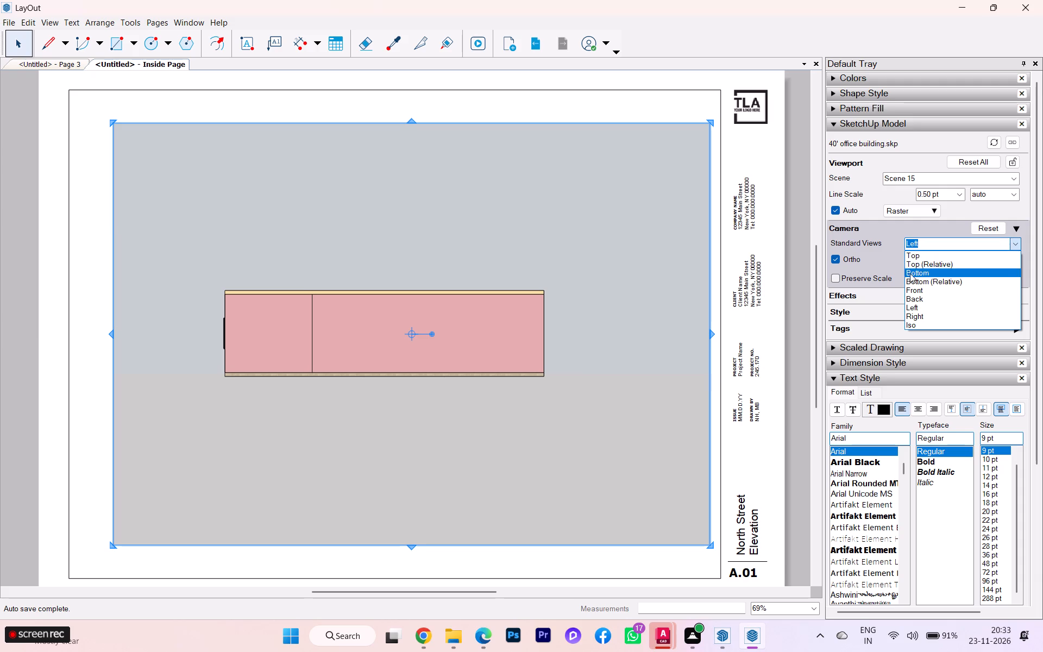
left_click(920, 305)
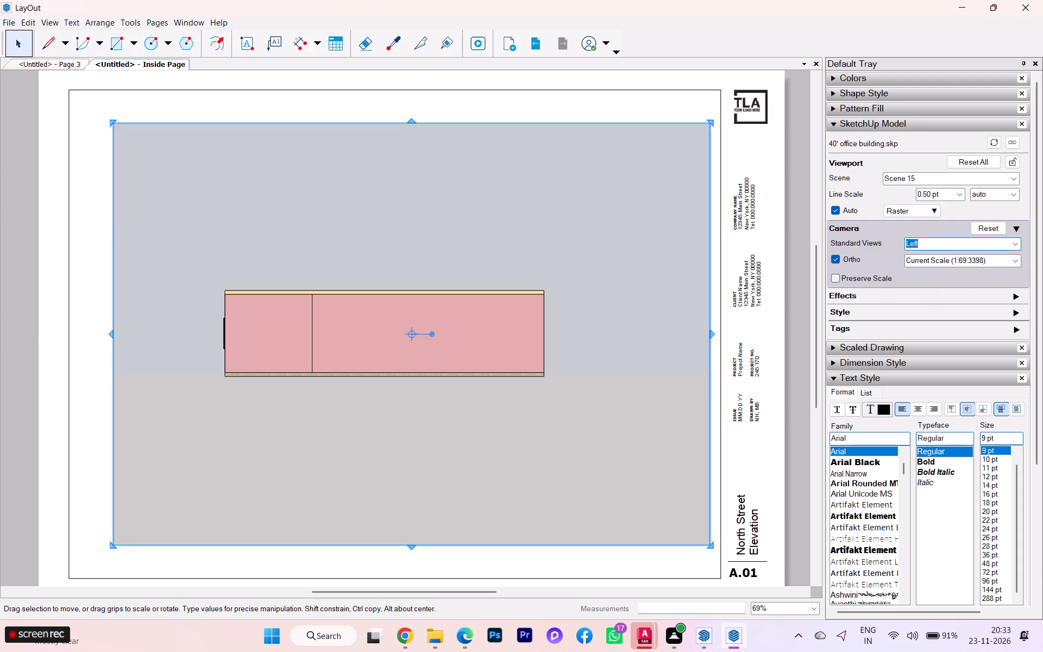
left_click(1015, 241)
left_click(925, 318)
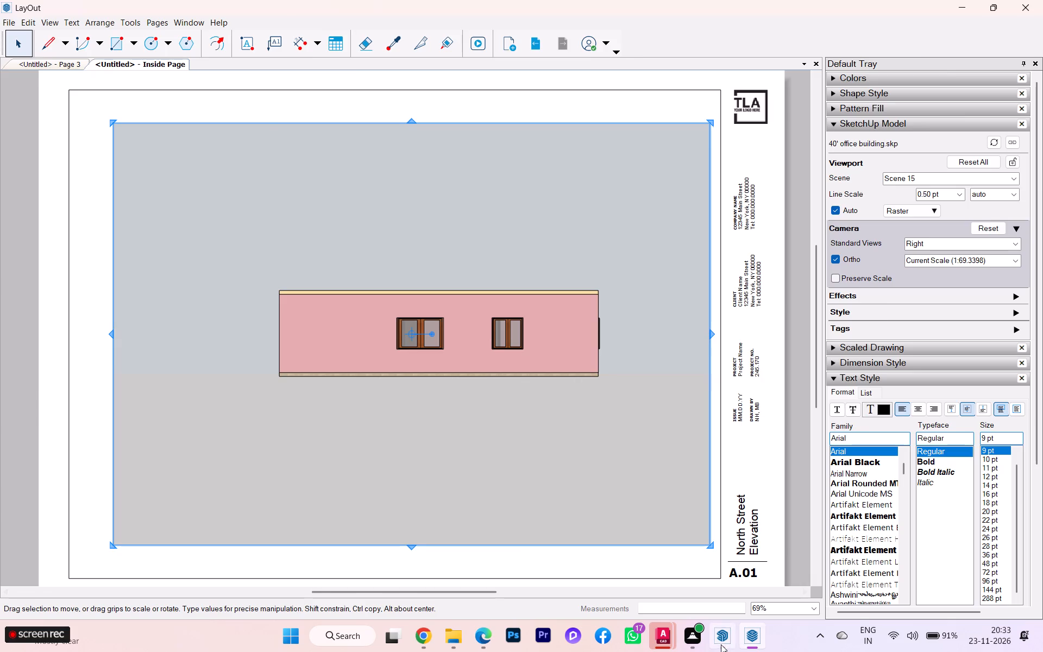
Switch to the office building model in SketchUp, showing the hidden-line side section.
left_click(718, 645)
scroll(286, 308, "down", 1)
scroll(287, 309, "up", 1)
scroll(302, 320, "down", 2)
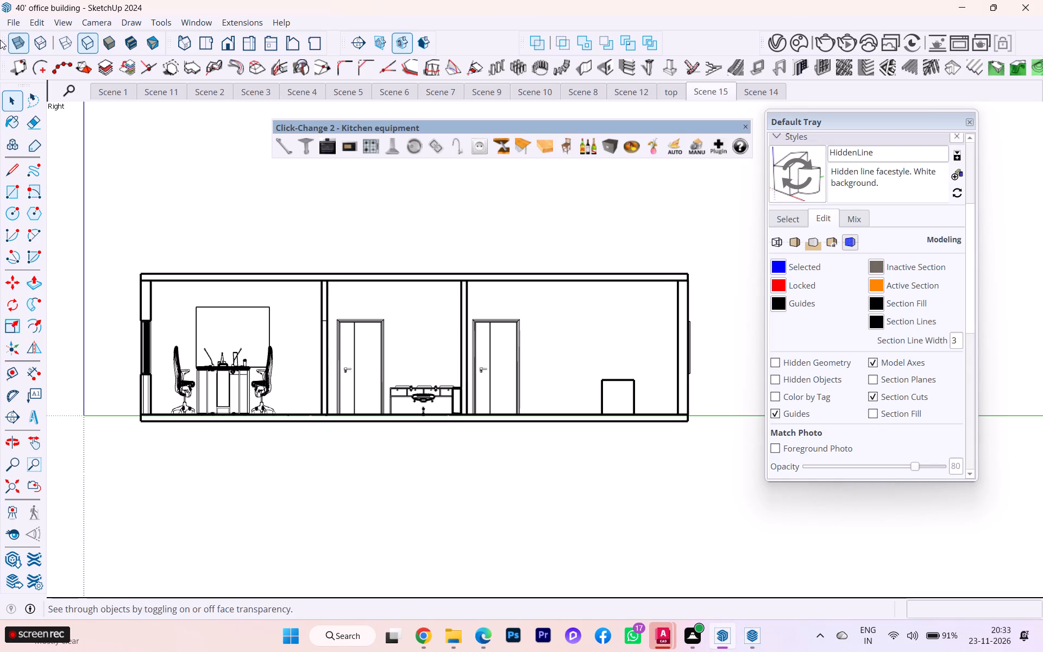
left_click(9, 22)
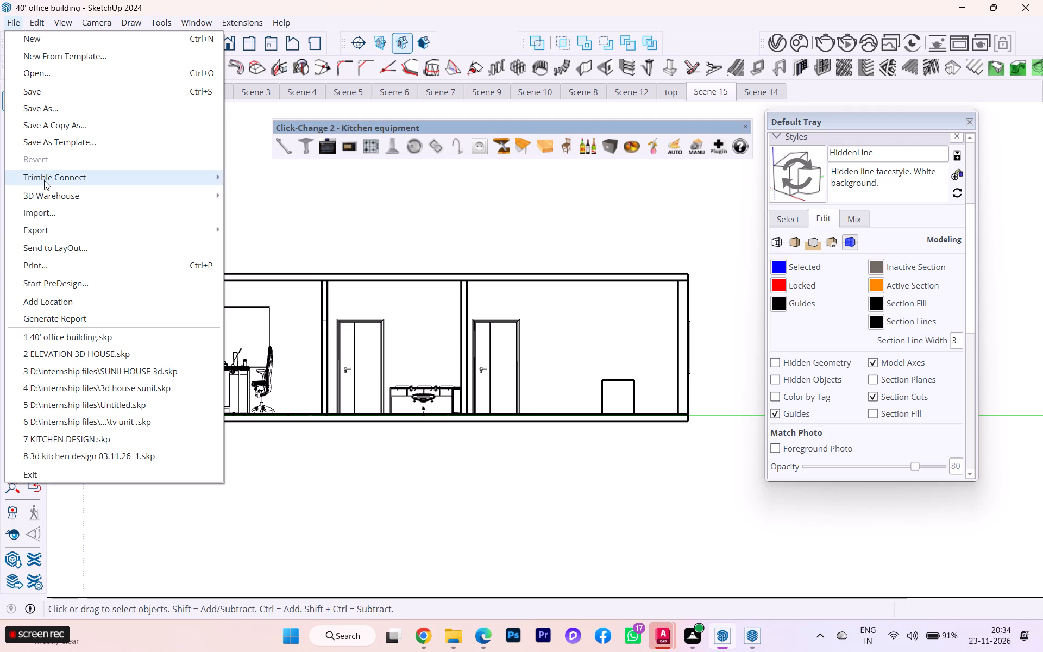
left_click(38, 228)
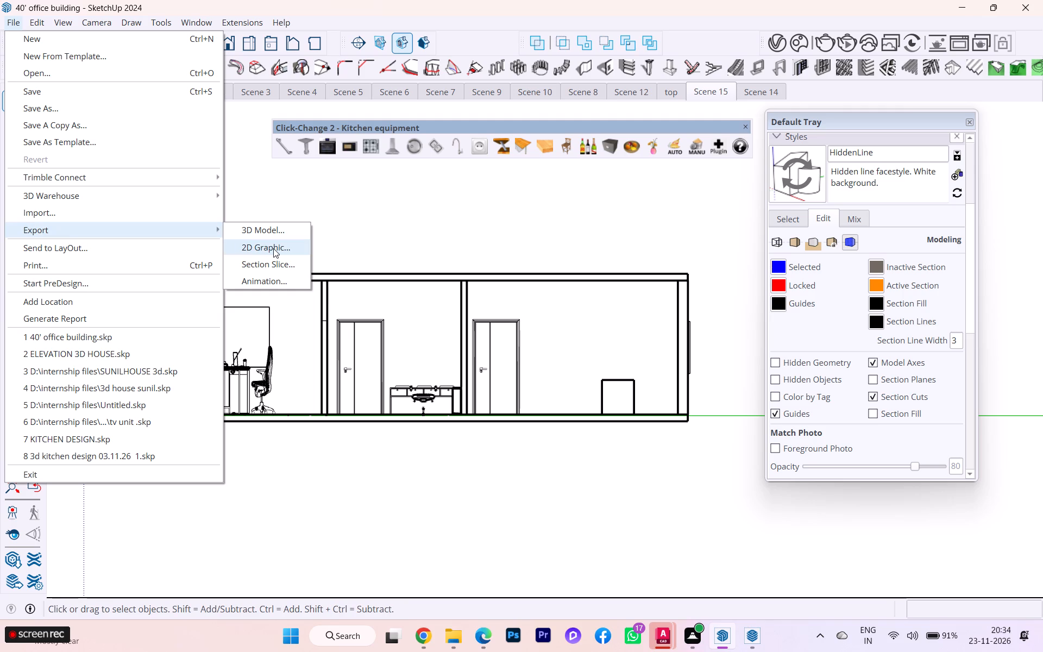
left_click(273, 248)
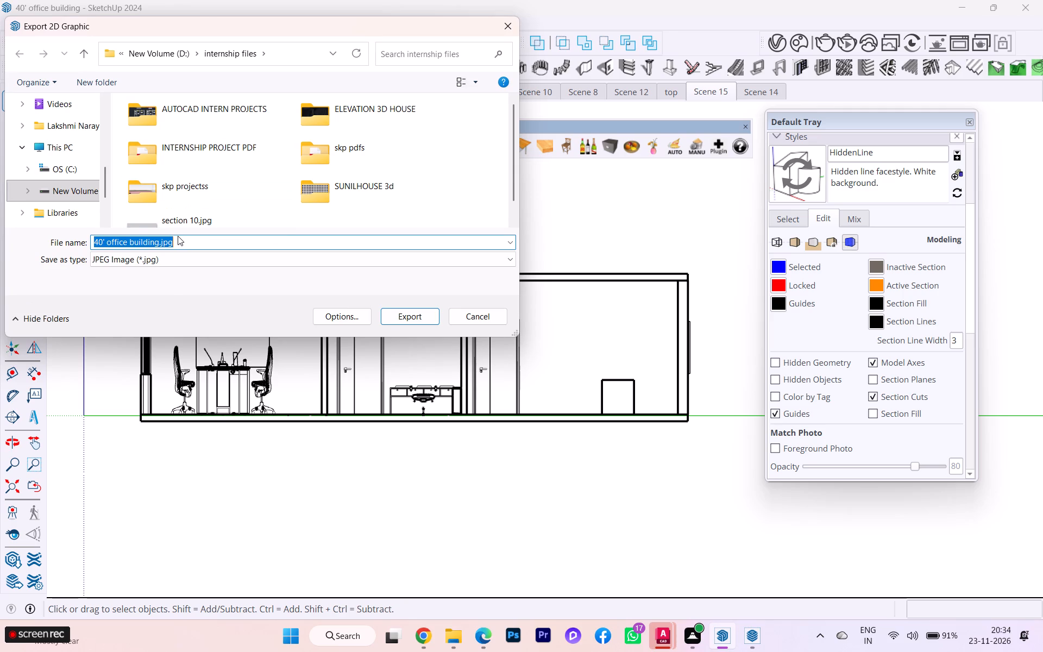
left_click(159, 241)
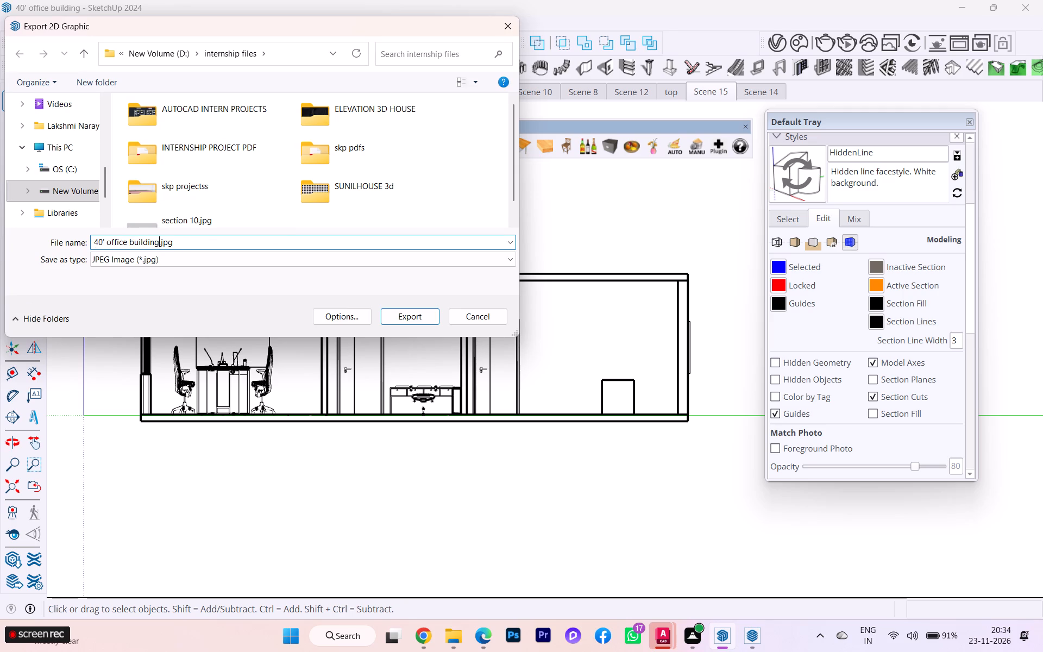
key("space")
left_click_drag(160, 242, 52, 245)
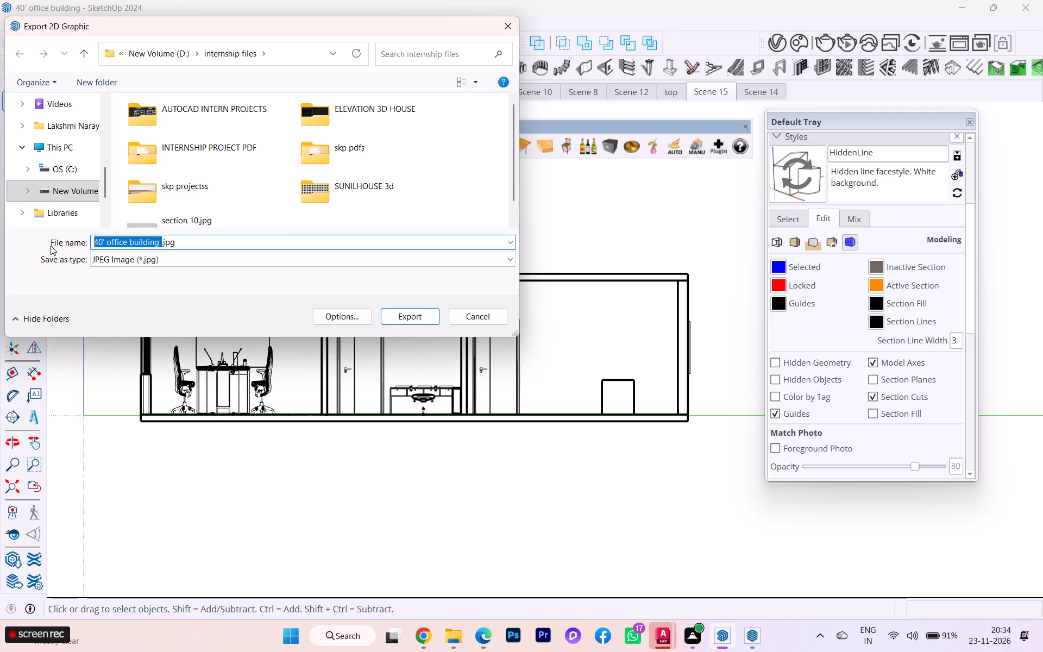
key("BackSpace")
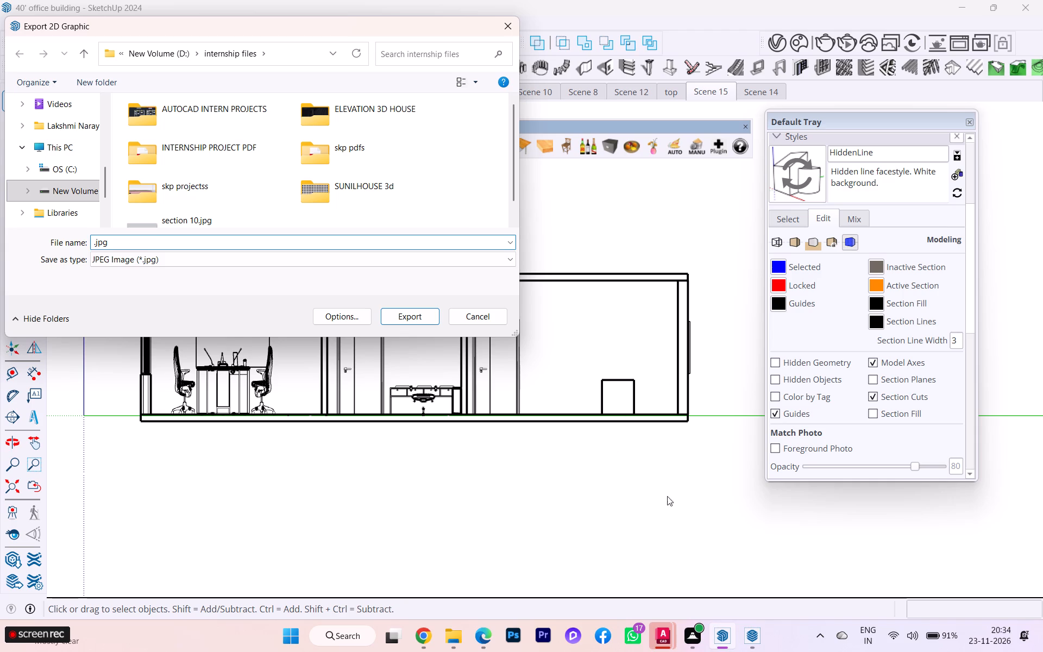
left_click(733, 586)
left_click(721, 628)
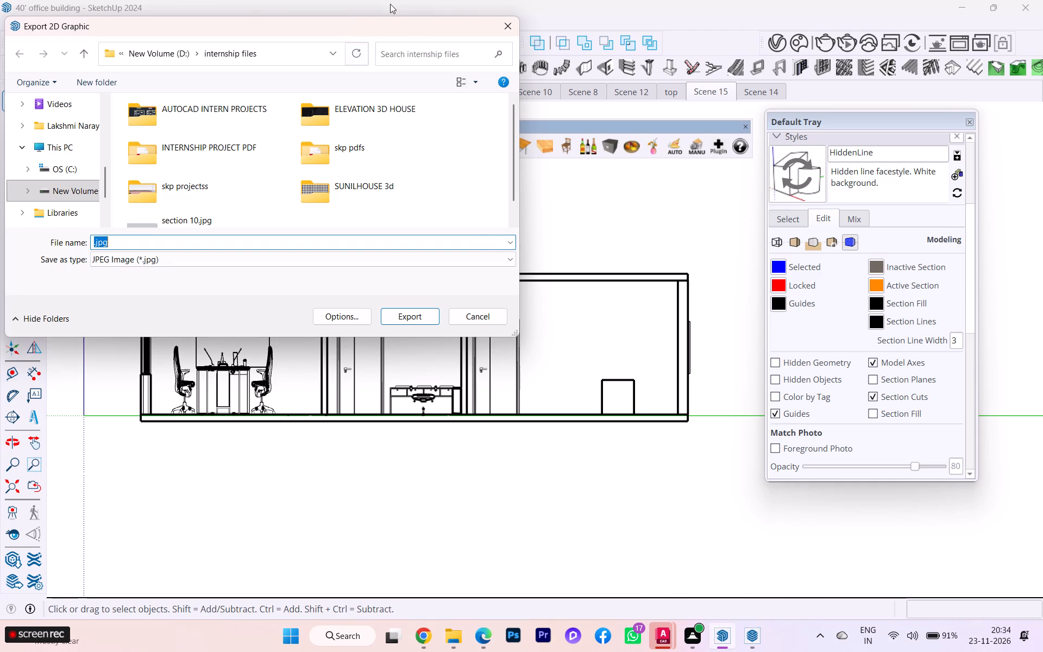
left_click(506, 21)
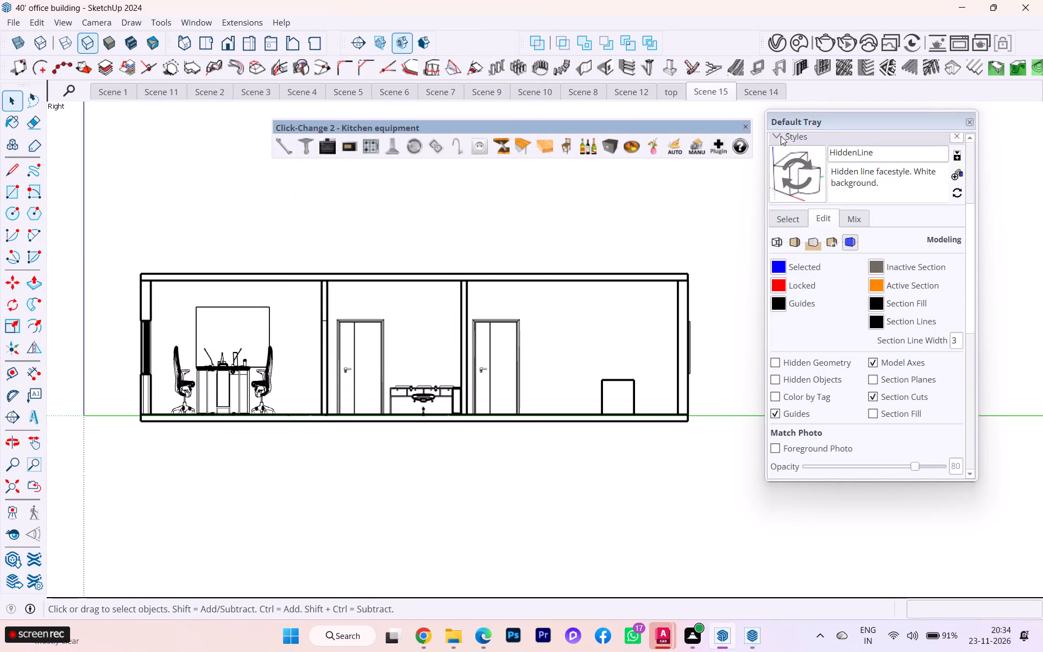
Collapse the Styles settings and compare the model's left, back, bottom and front views, returning to the right-side section.
scroll(781, 136, "up", 2)
left_click(776, 216)
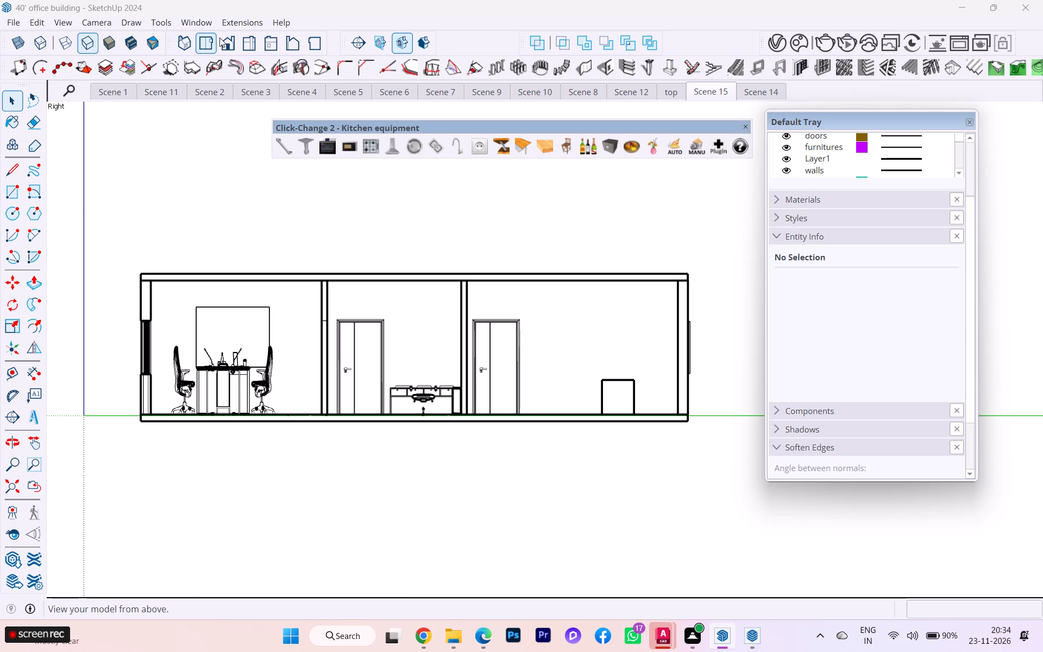
left_click(250, 42)
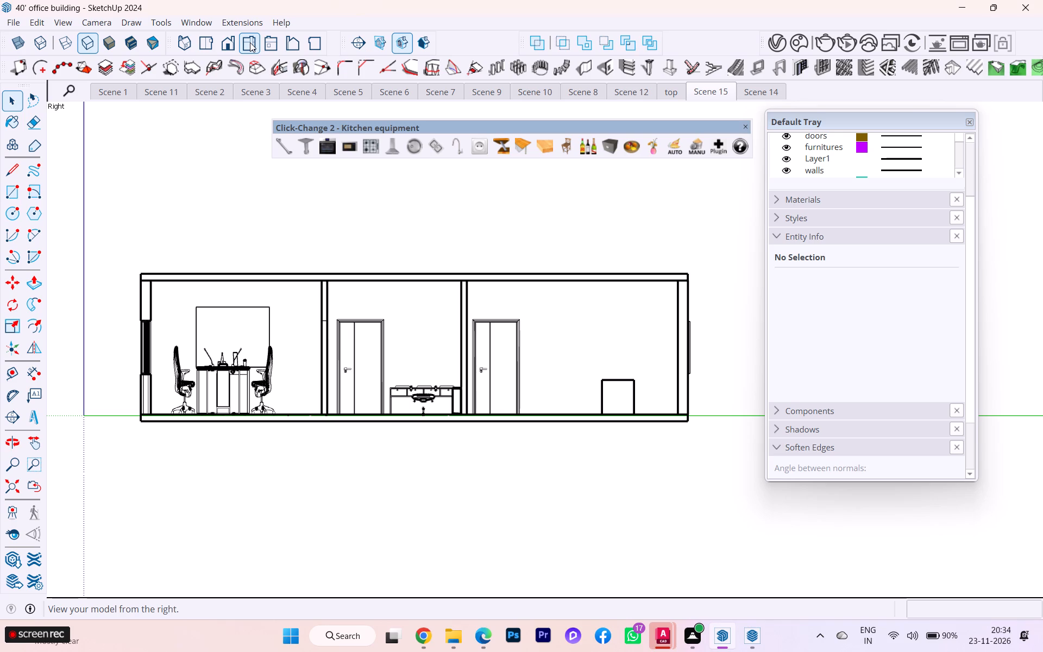
left_click(271, 48)
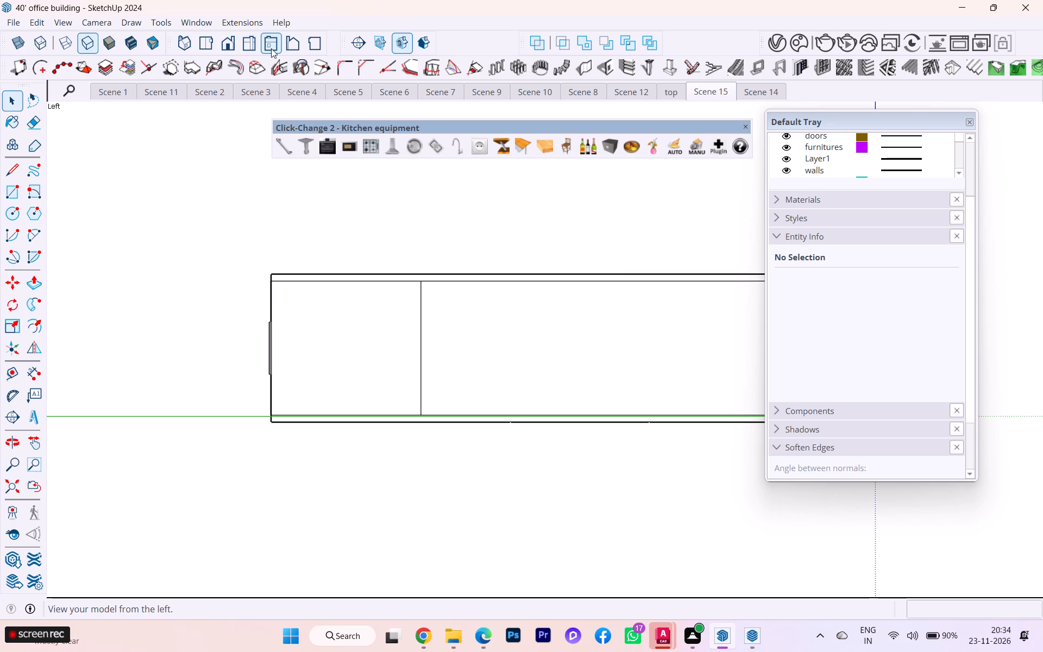
left_click(300, 53)
left_click(316, 44)
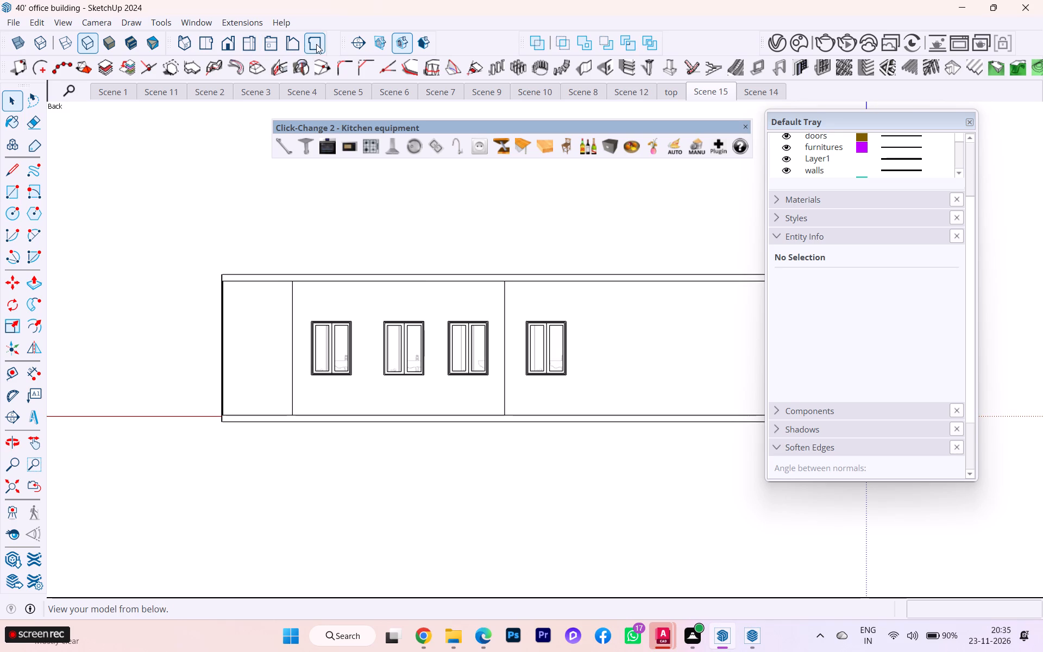
left_click(235, 32)
left_click(247, 37)
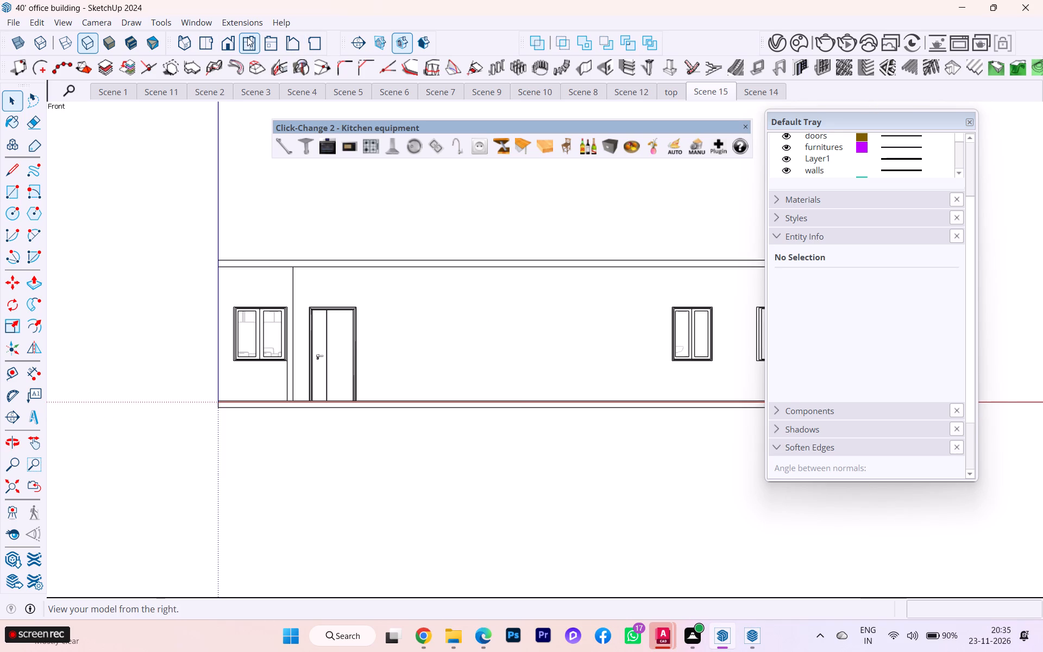
scroll(100, 229, "down", 3)
scroll(530, 308, "up", 4)
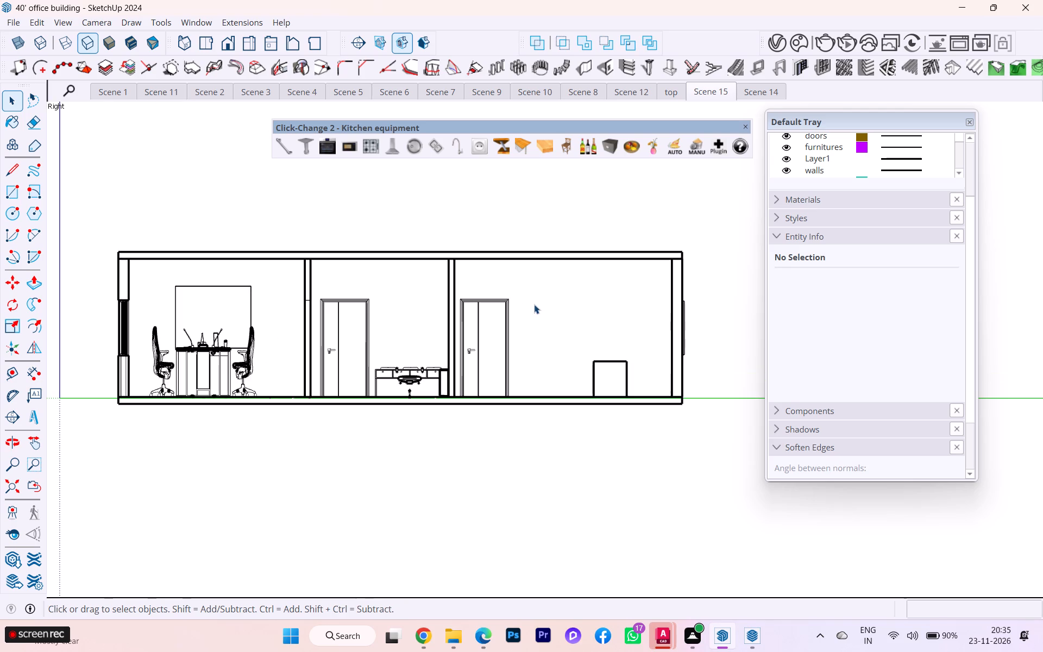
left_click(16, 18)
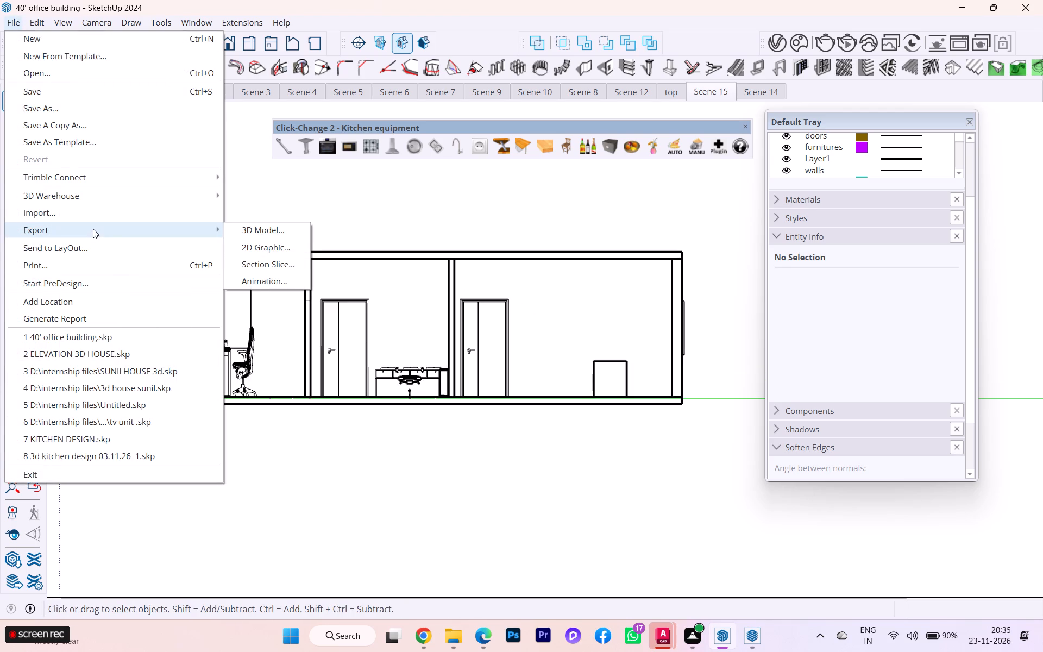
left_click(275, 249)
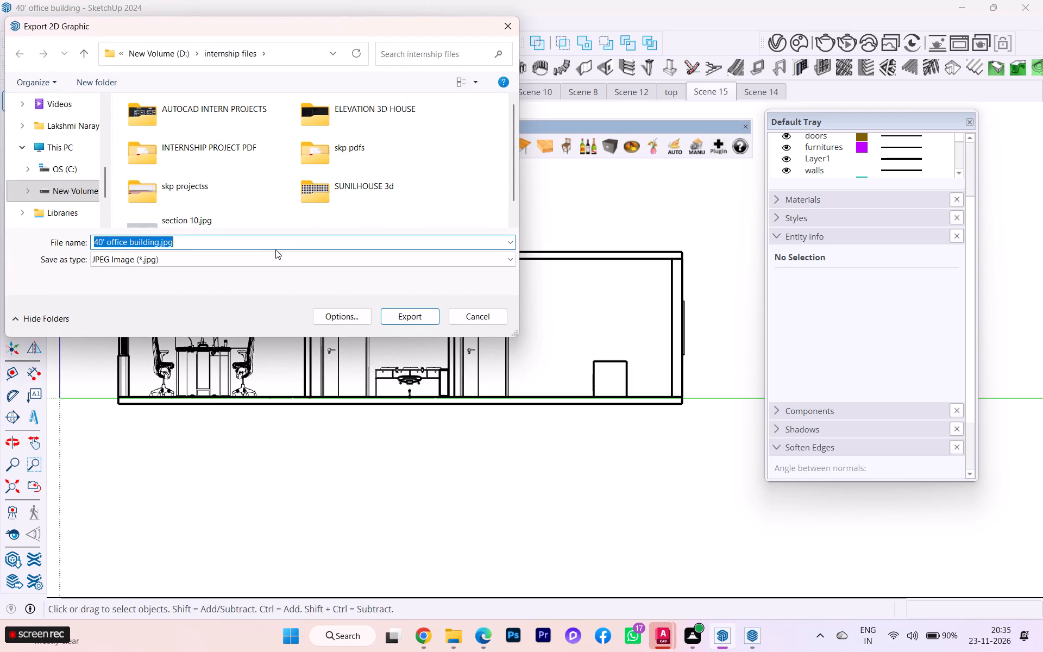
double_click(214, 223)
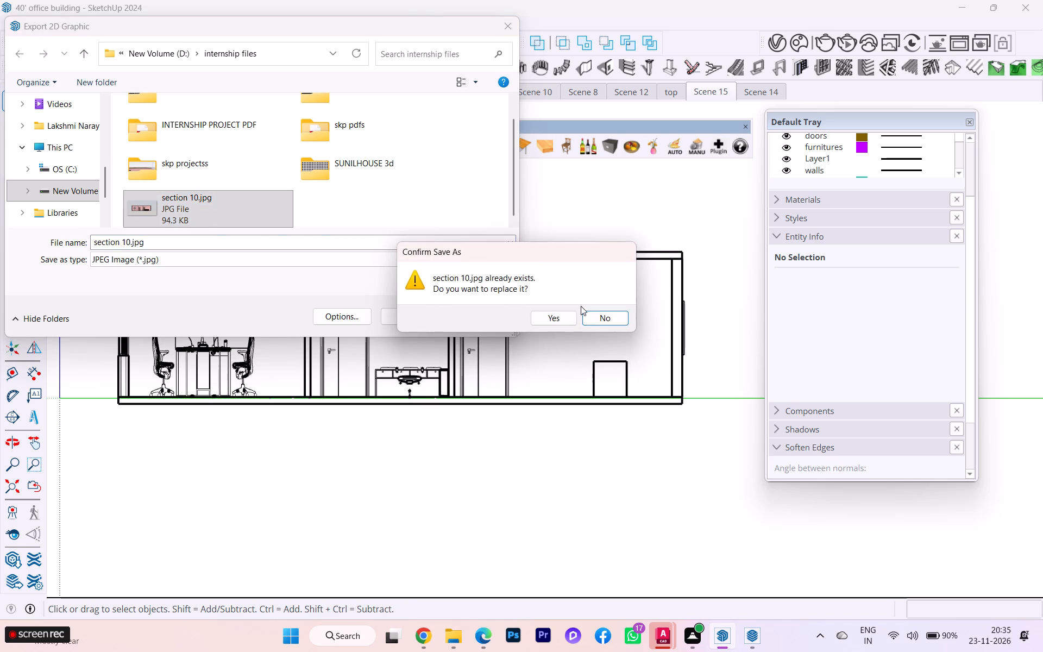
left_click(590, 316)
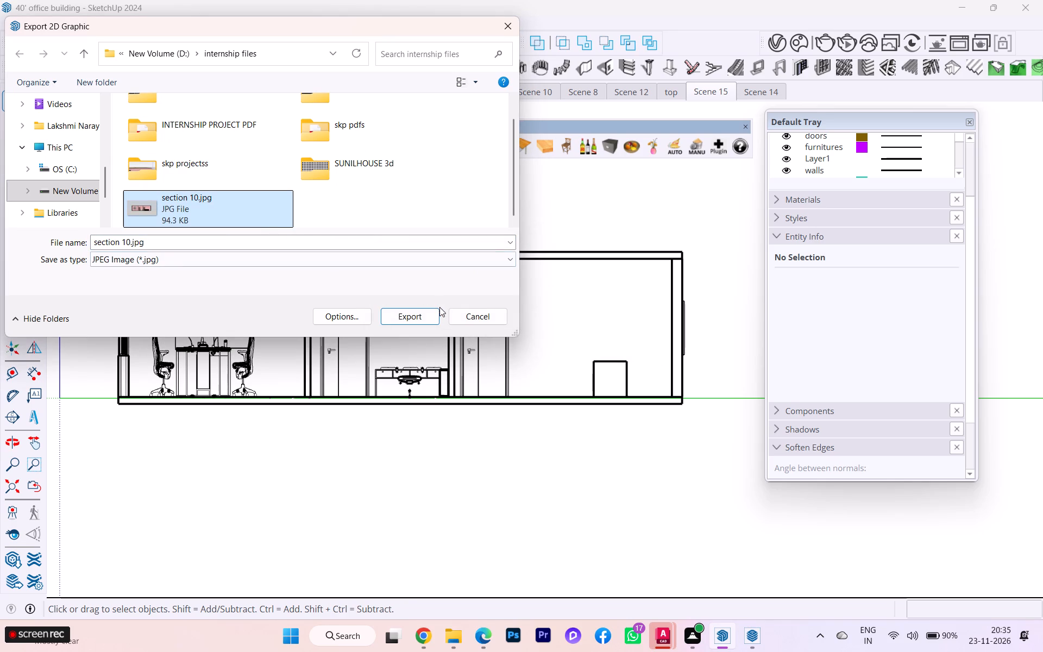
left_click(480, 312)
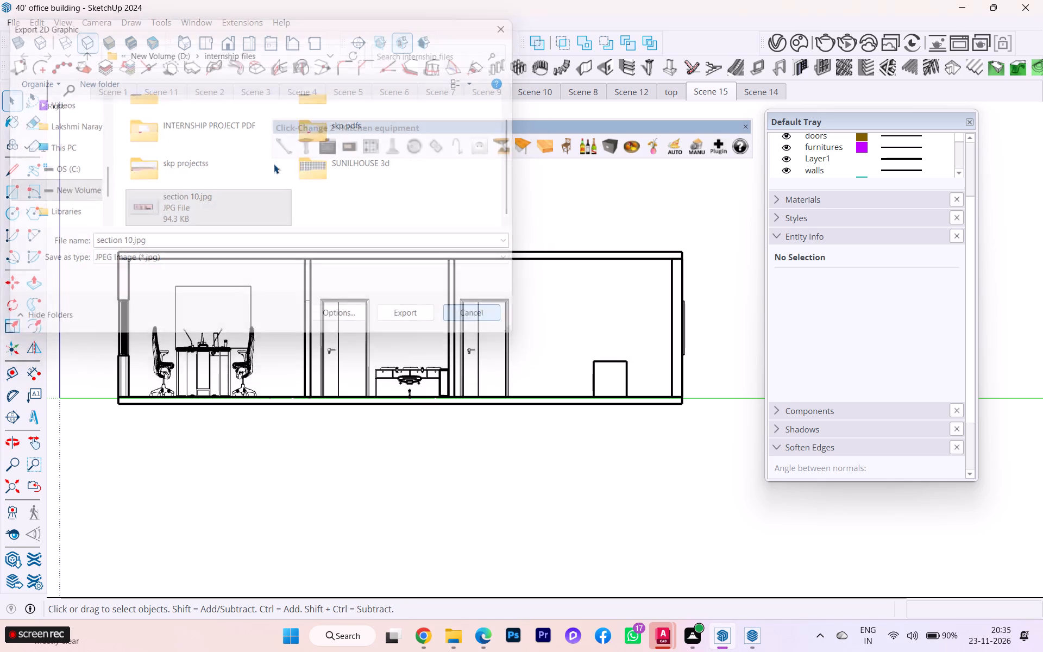
Export the current right-side section as a 2D JPEG image named RIGHT SECTION in the internship files folder.
left_click(10, 21)
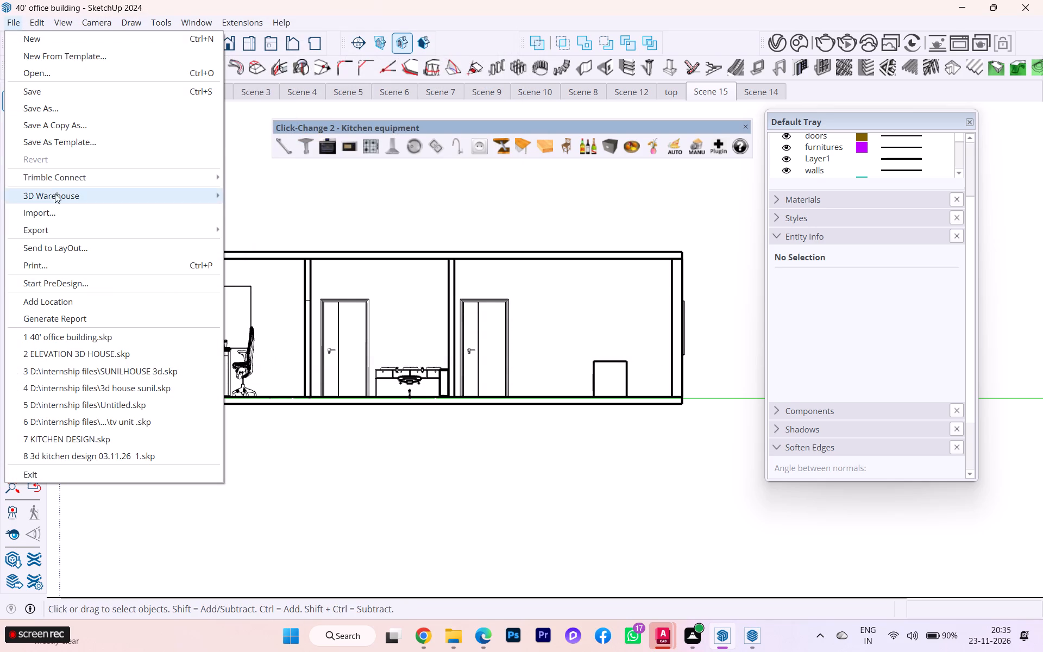
left_click(65, 229)
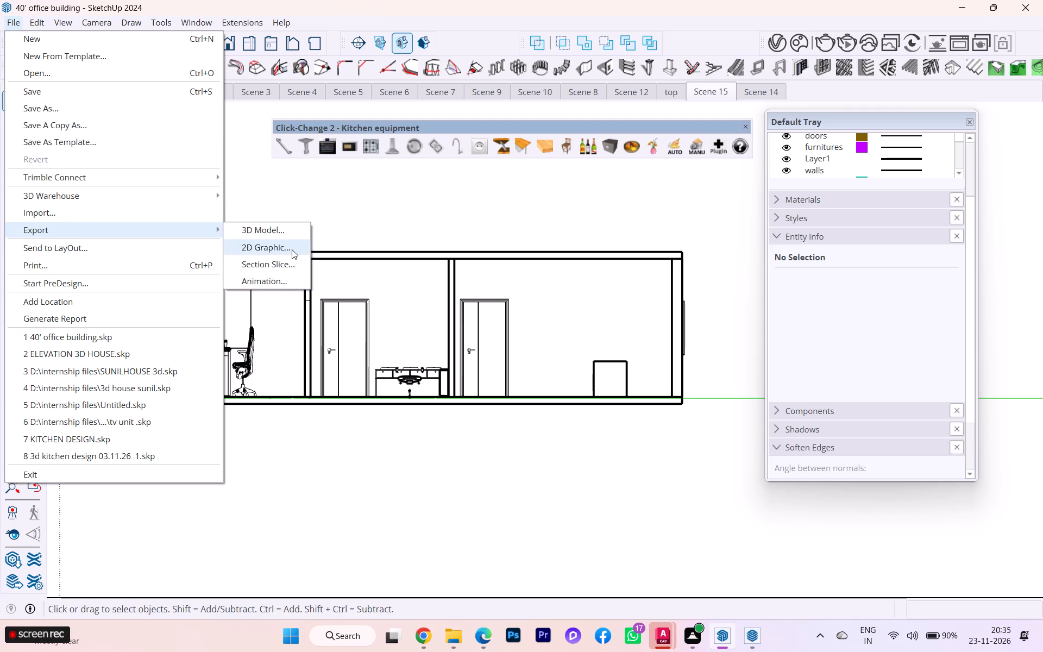
left_click(287, 246)
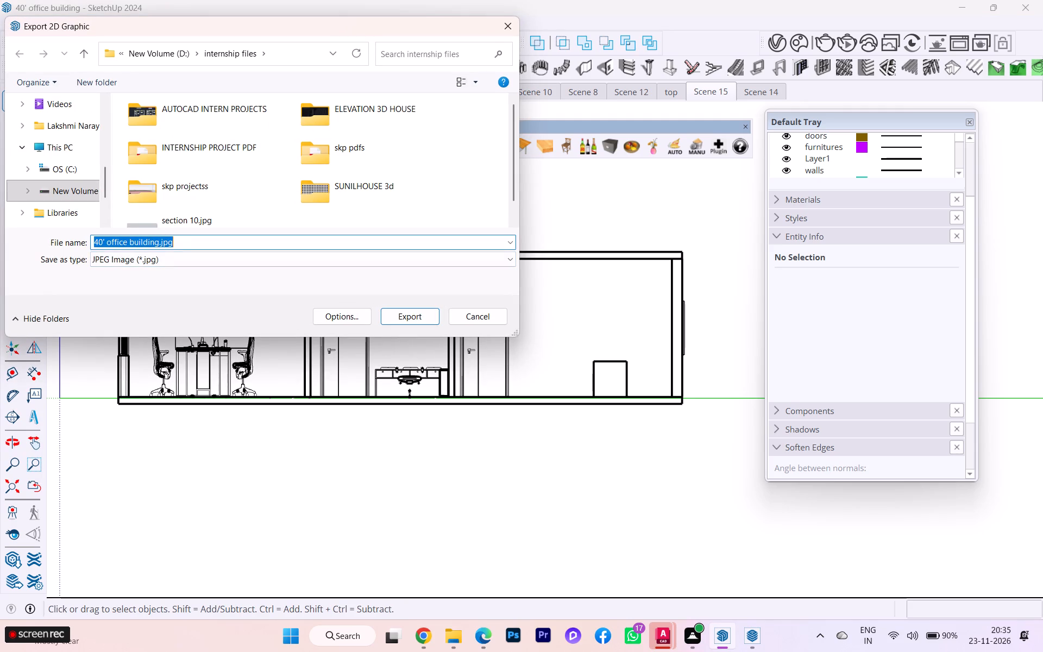
left_click_drag(158, 241, 15, 235)
key("BackSpace")
type("SECT")
key("BackSpace")
key("BackSpace")
key("BackSpace")
key("BackSpace")
key("BackSpace")
key("BackSpace")
key("BackSpace")
key("BackSpace")
key("BackSpace")
type("RIGHT")
key("space")
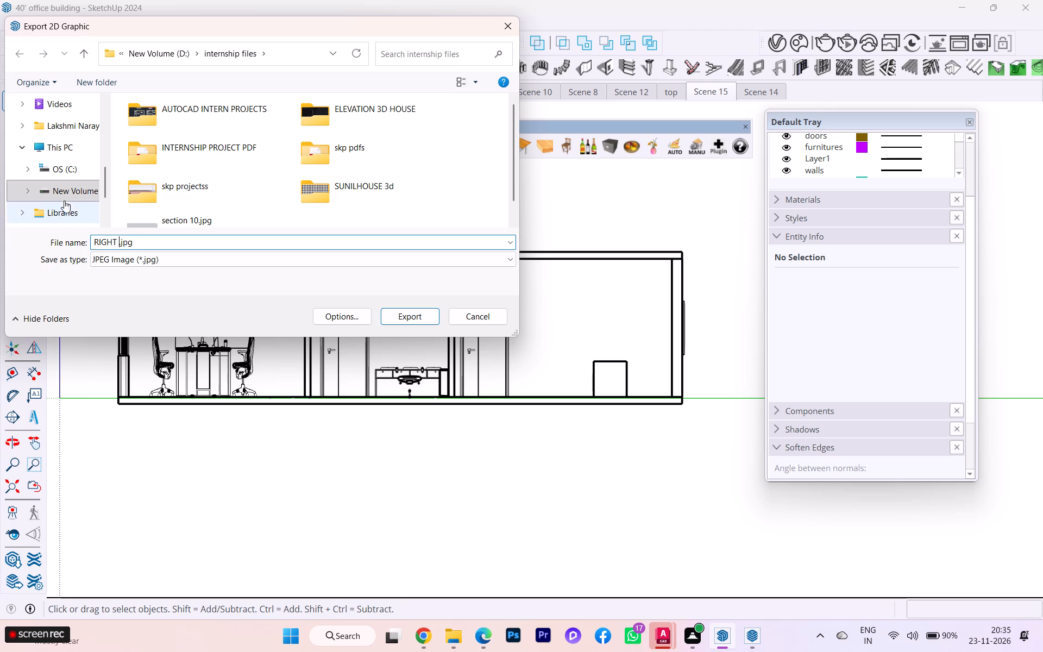
scroll(172, 202, "down", 2)
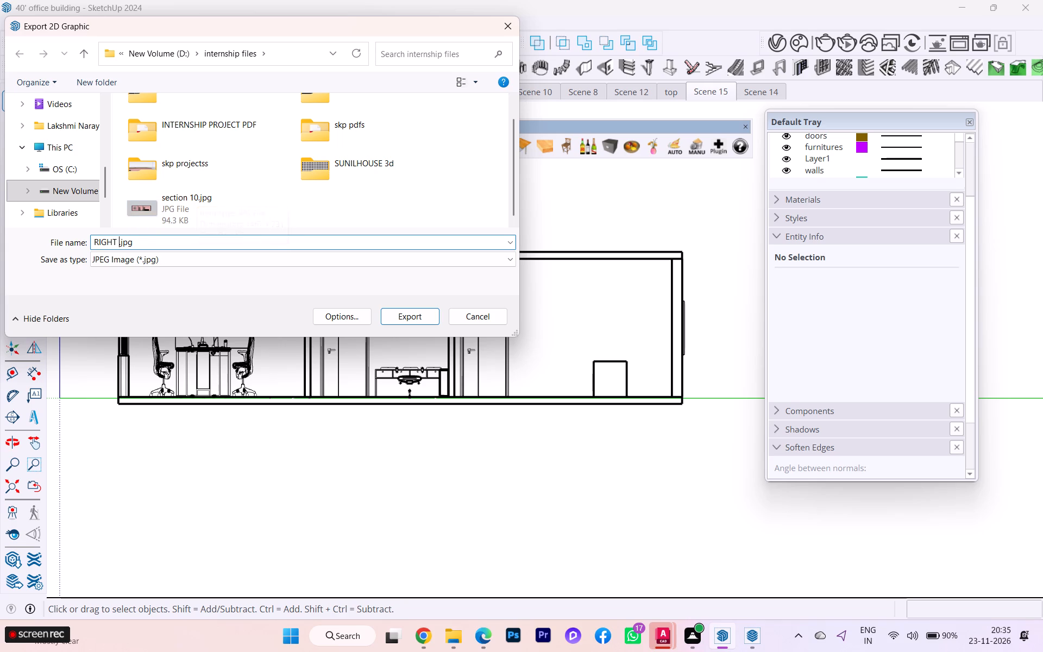
scroll(129, 237, "up", 2)
type("SECTION")
key("Return")
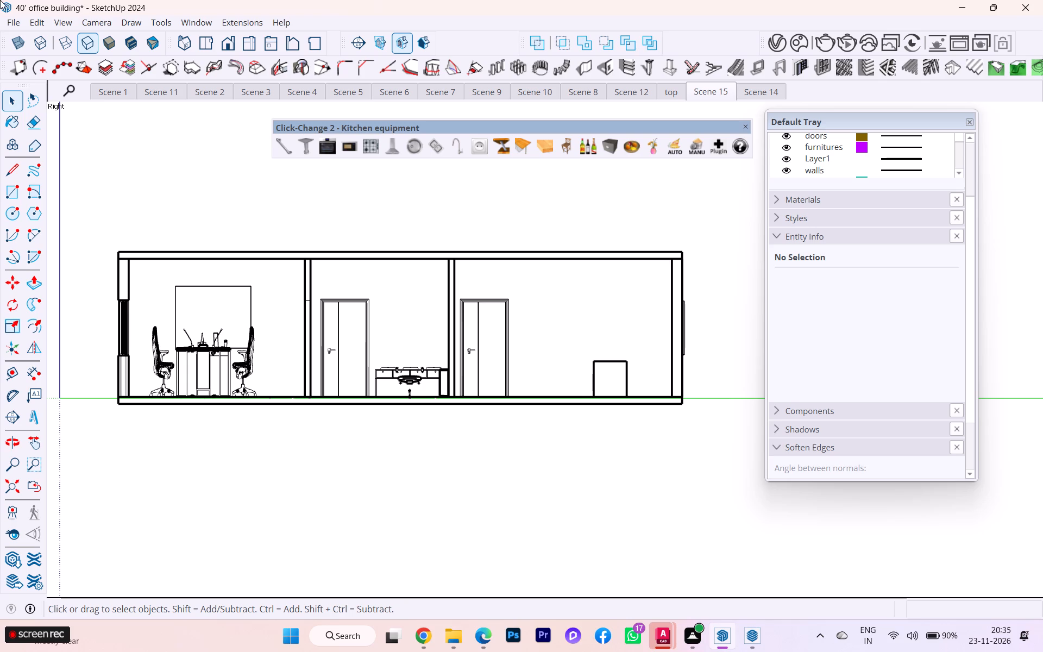
Save the model and send it to LayOut on an A3 landscape titleblock template.
left_click(12, 16)
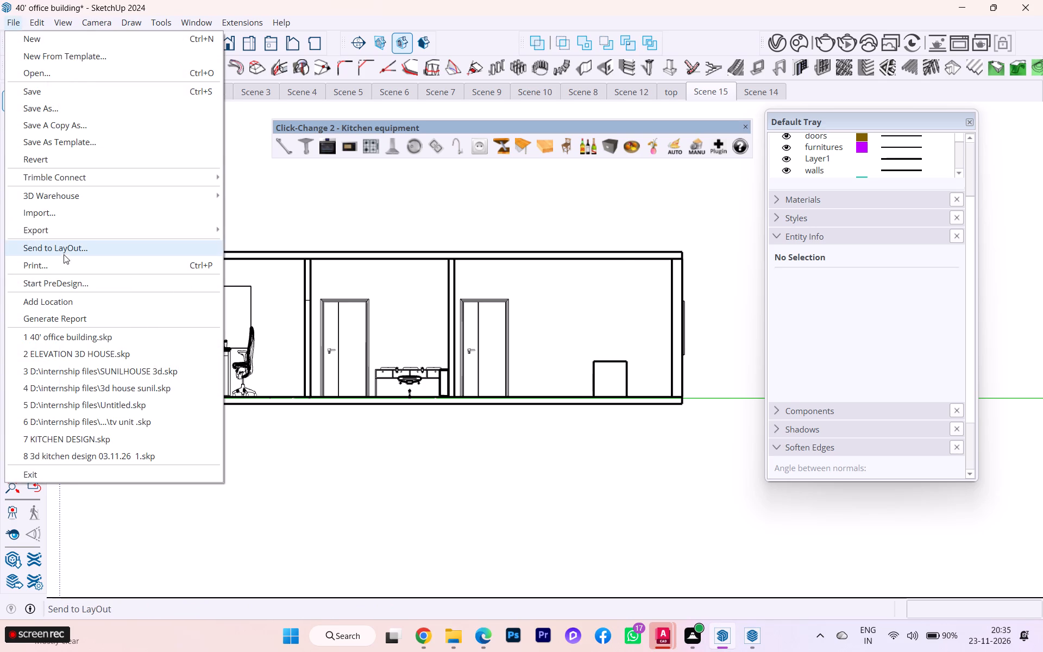
left_click(67, 253)
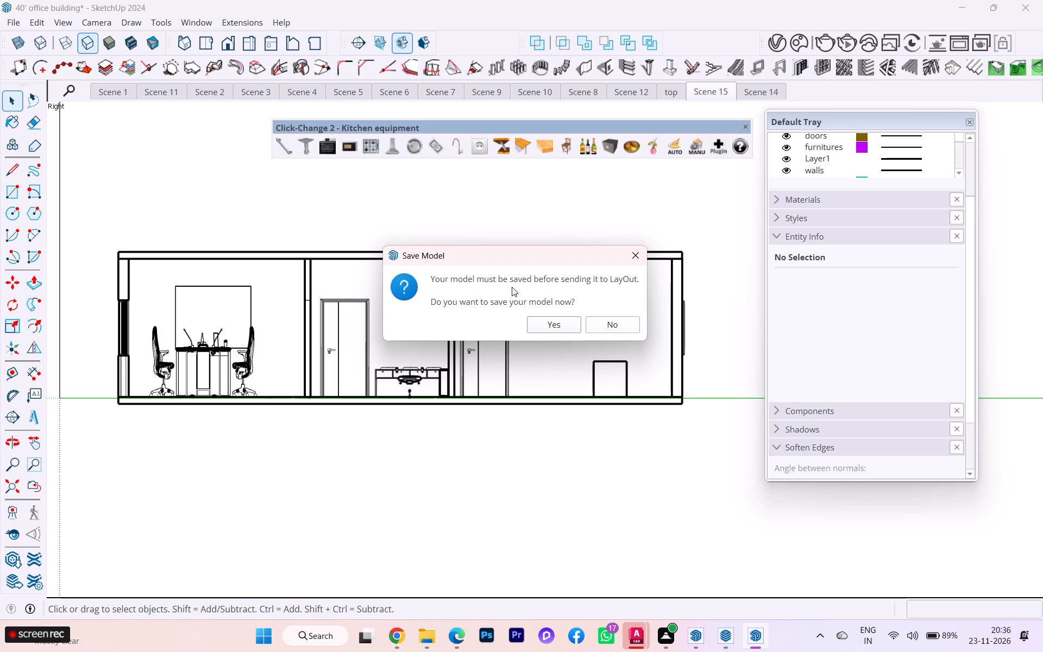
left_click(545, 324)
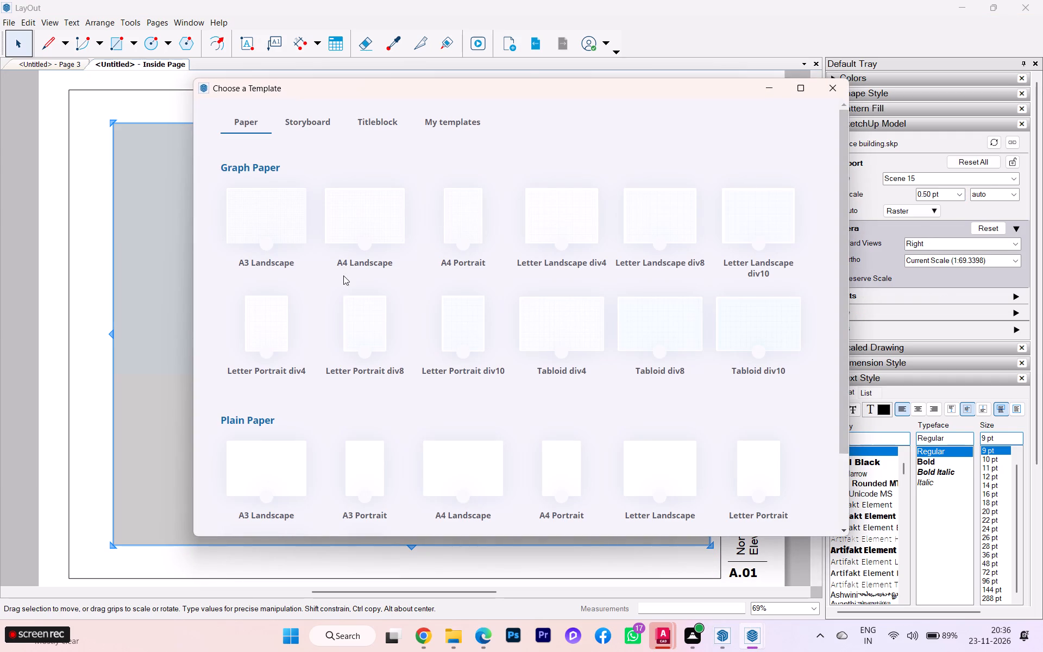
left_click(369, 128)
scroll(253, 444, "down", 4)
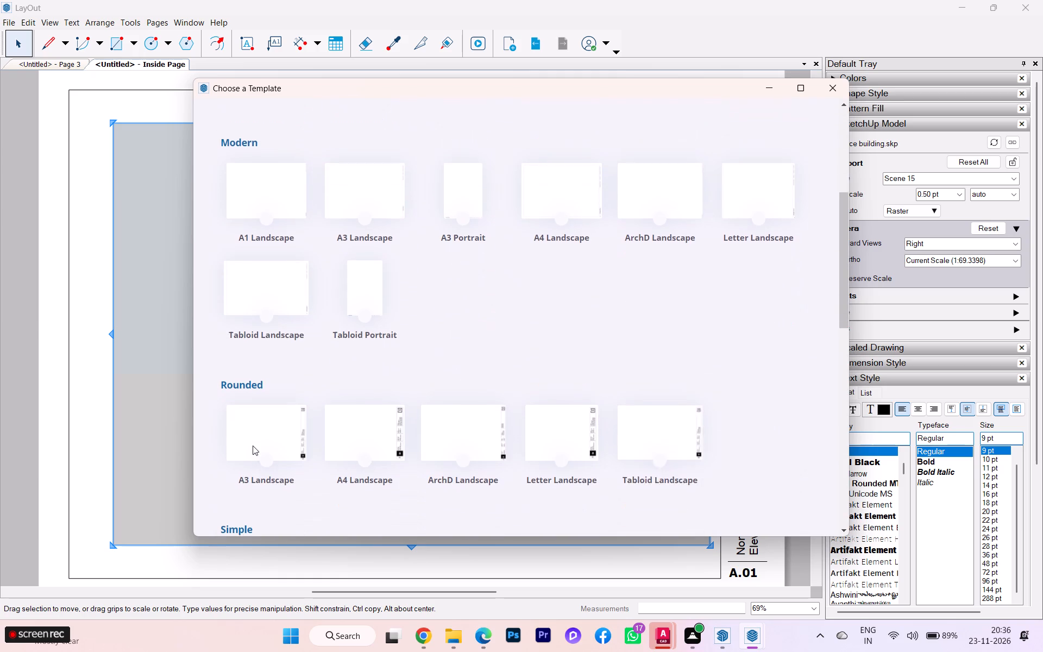
scroll(249, 473, "down", 3)
left_click(275, 348)
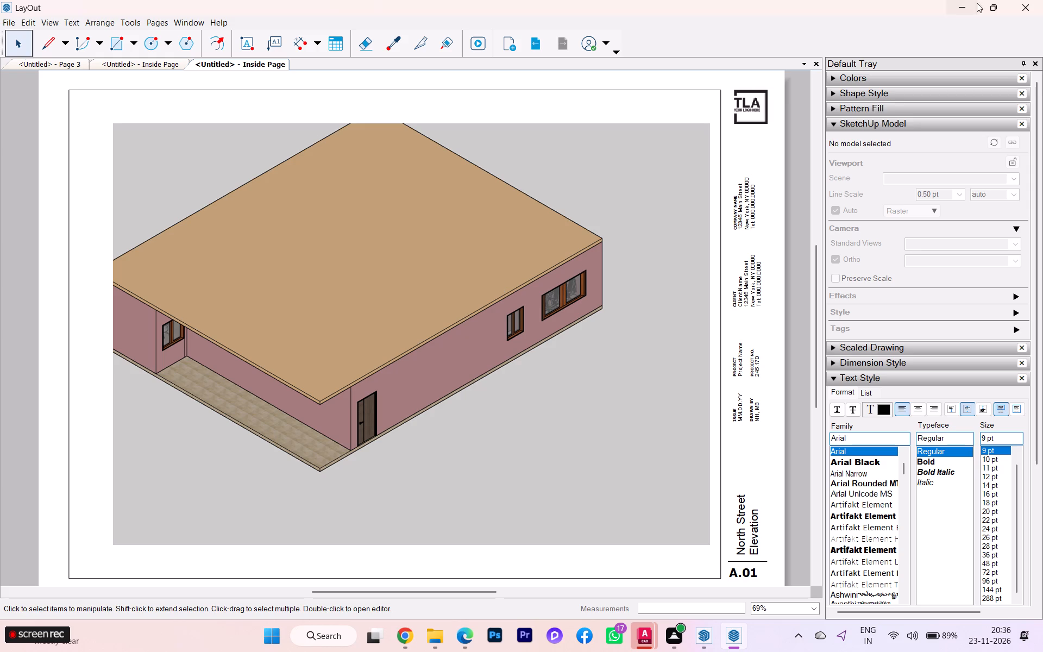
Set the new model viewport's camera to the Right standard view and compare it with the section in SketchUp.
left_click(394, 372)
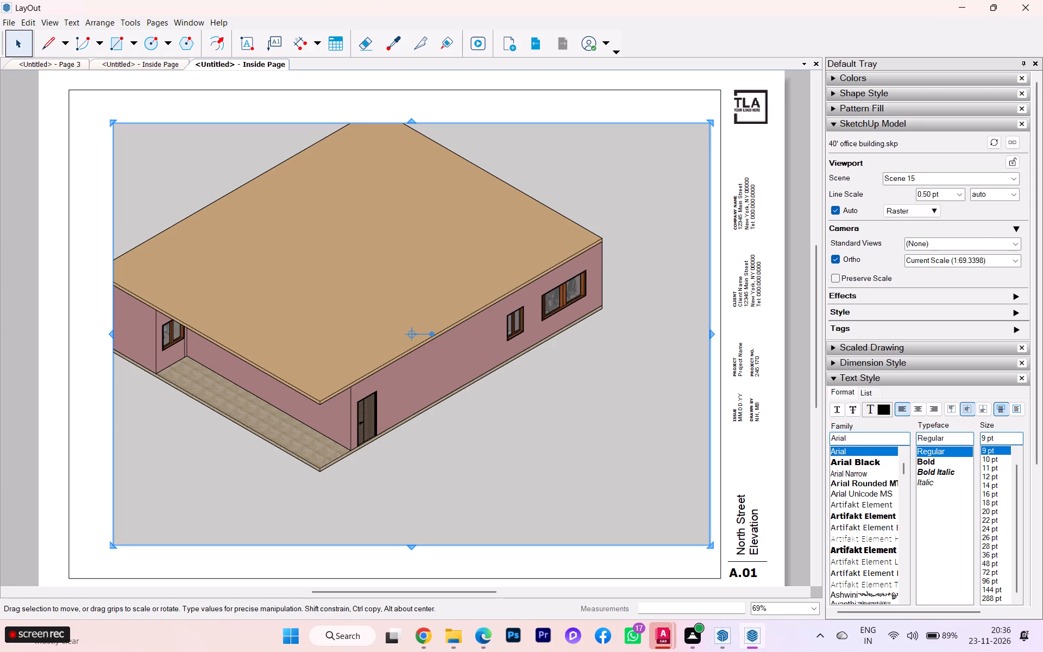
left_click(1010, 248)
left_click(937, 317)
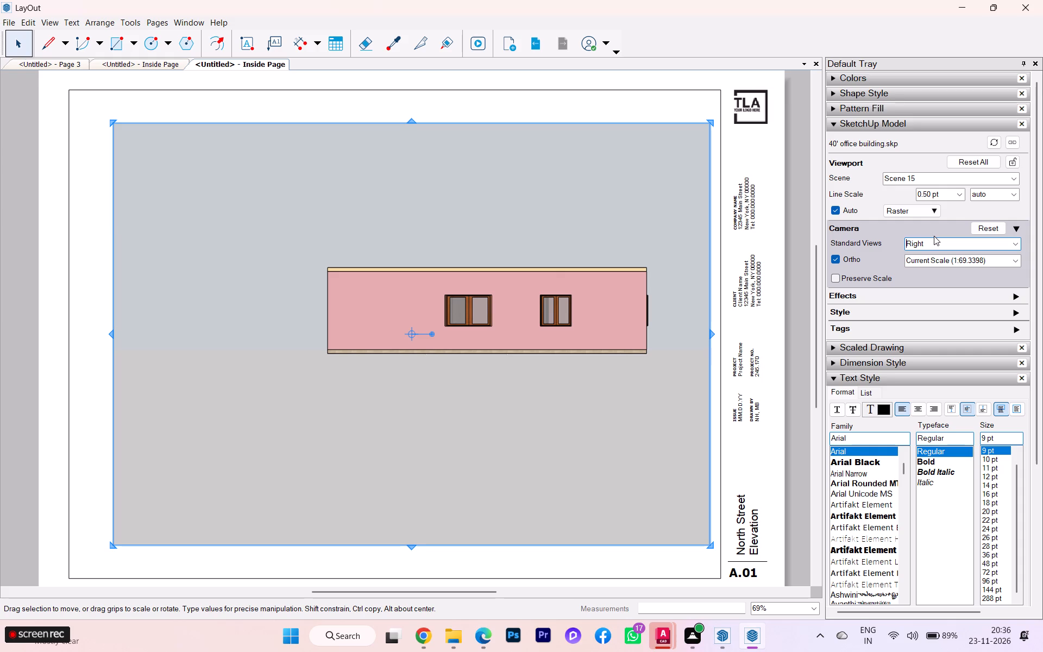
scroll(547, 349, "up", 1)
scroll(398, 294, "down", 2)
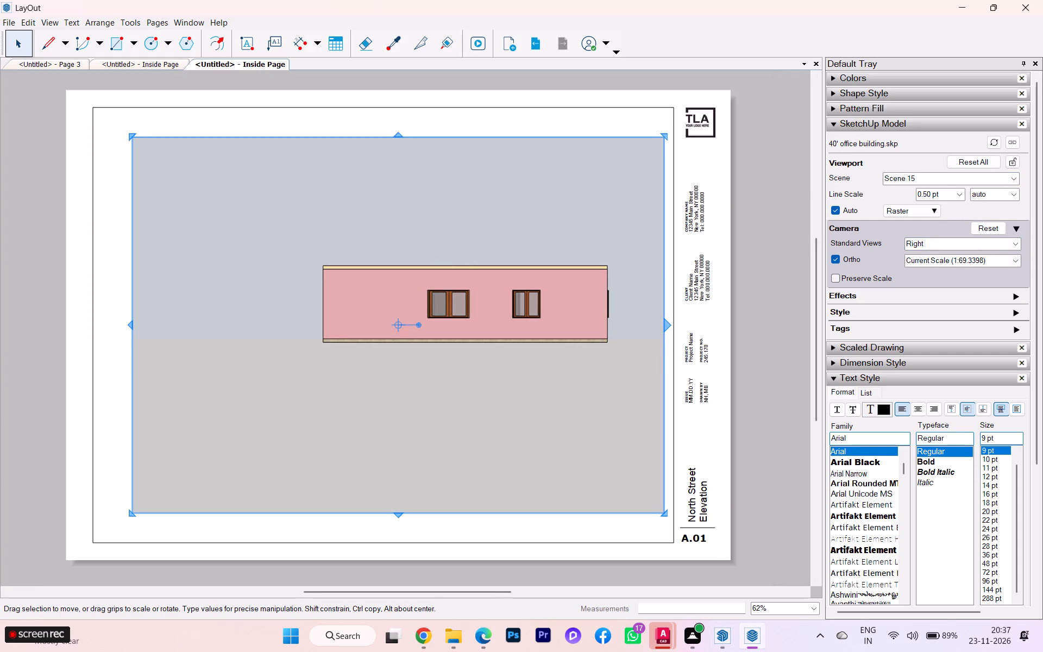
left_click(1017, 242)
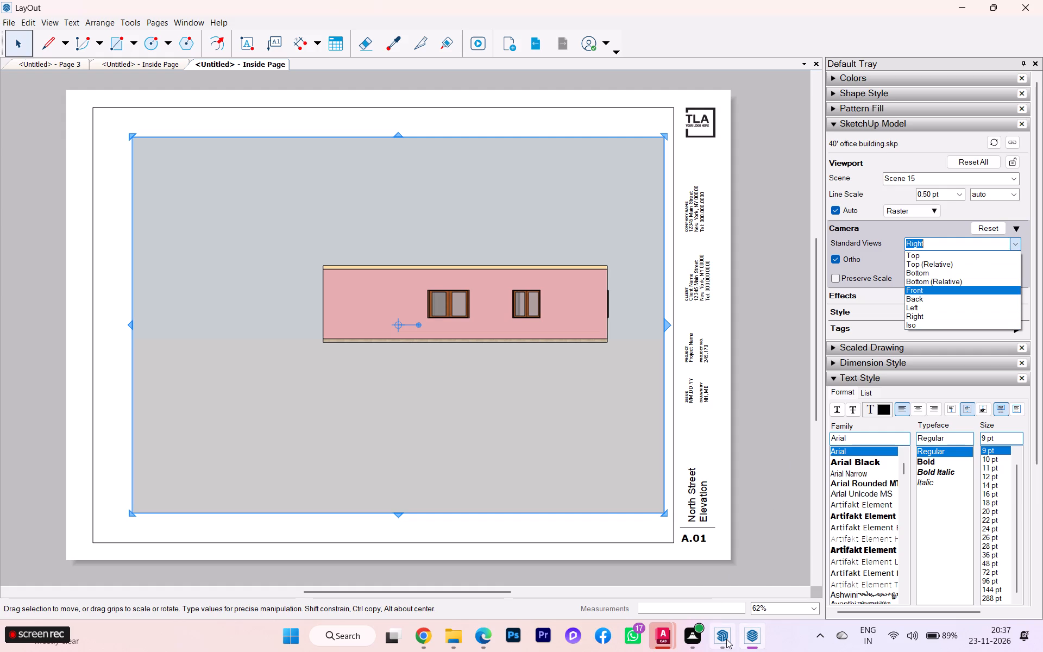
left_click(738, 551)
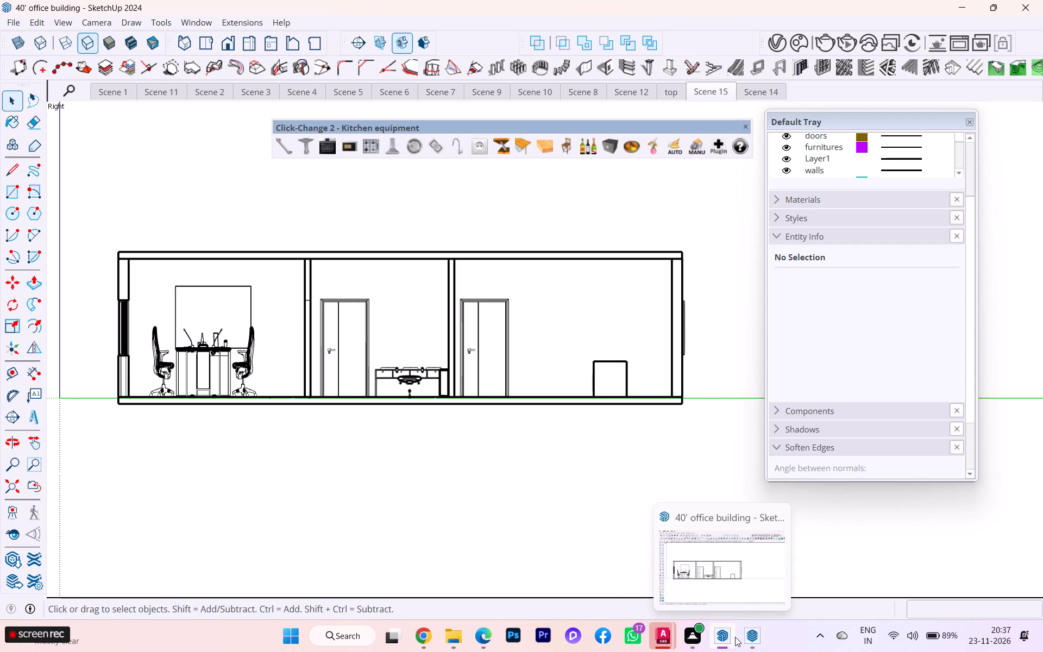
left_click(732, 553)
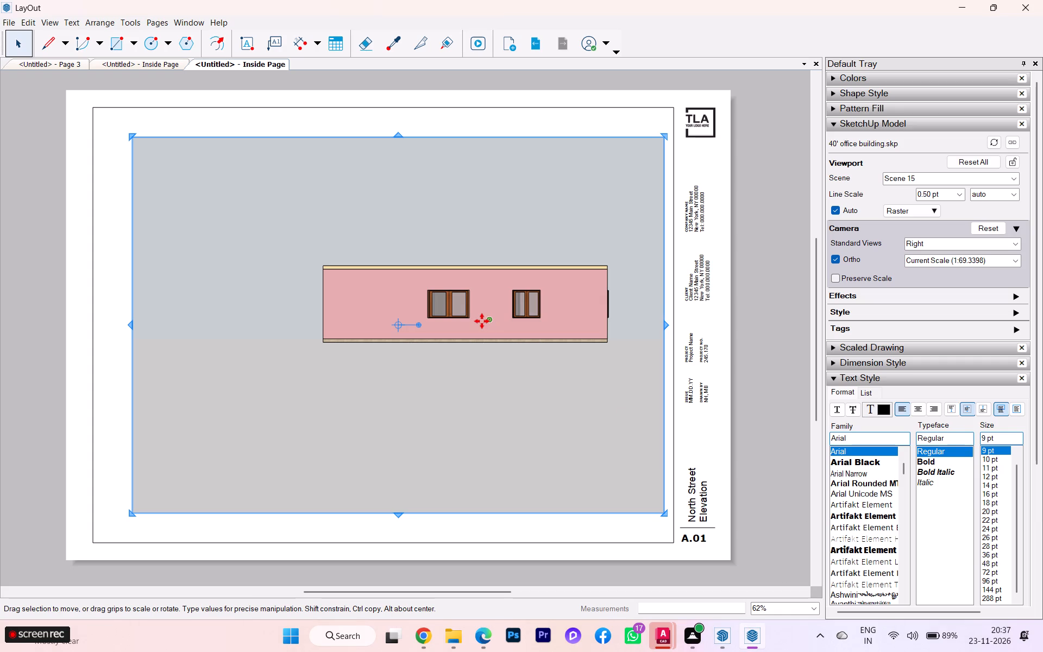
Delete the office building model viewport from the new inside page.
left_click(481, 320)
key("Delete")
left_click(480, 344)
left_click(469, 306)
key("Delete")
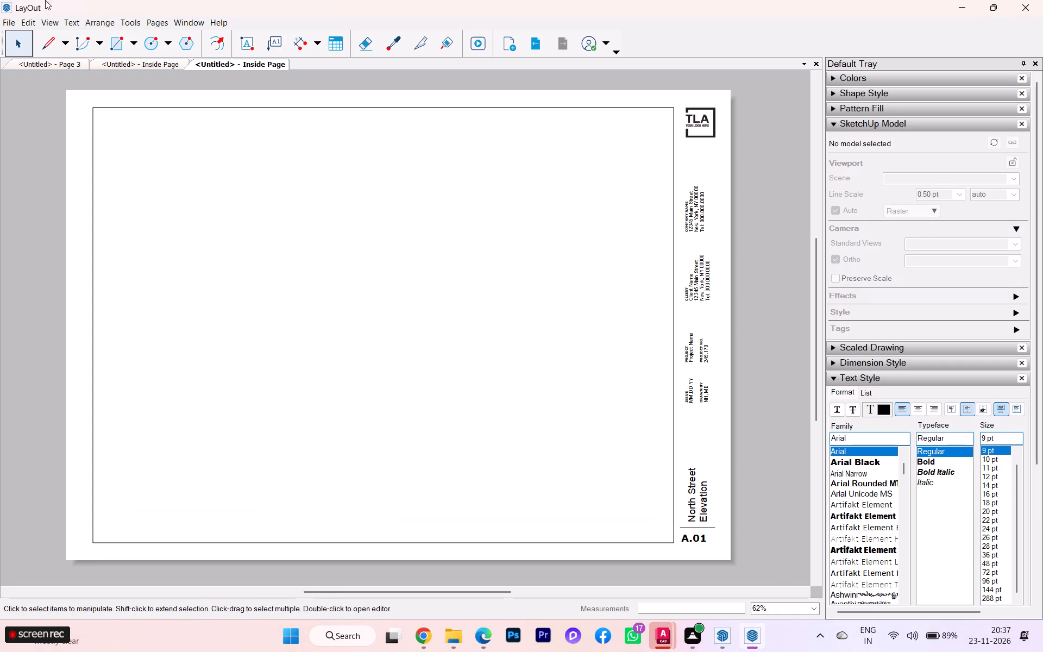
Insert the image RIGHT SECTION.jpg from the internship files folder onto the empty inside page.
left_click(11, 24)
left_click(73, 212)
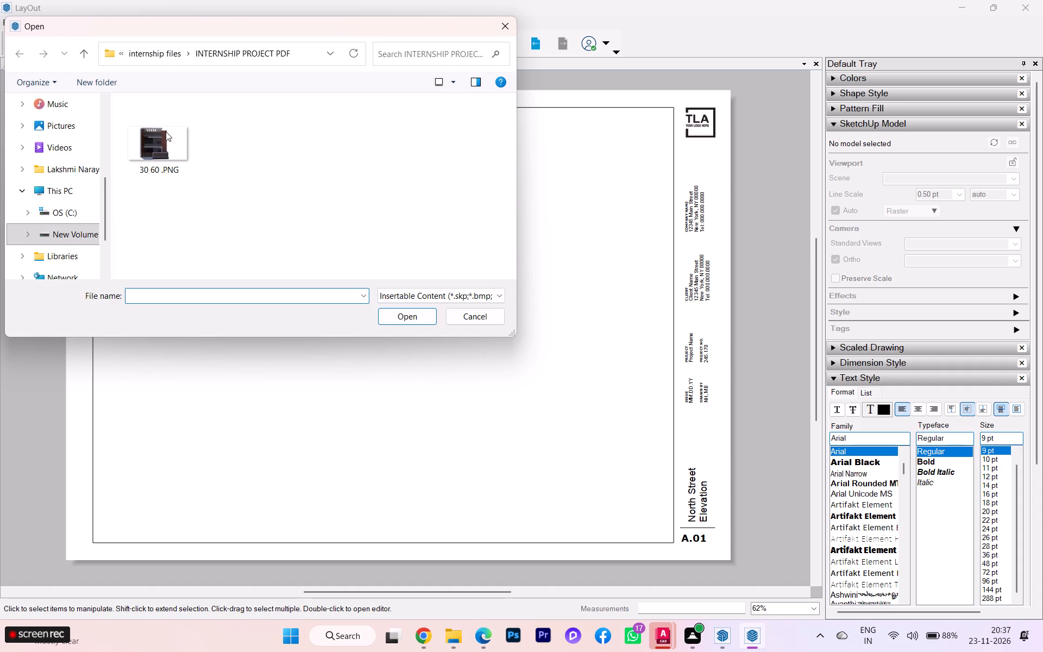
left_click(210, 55)
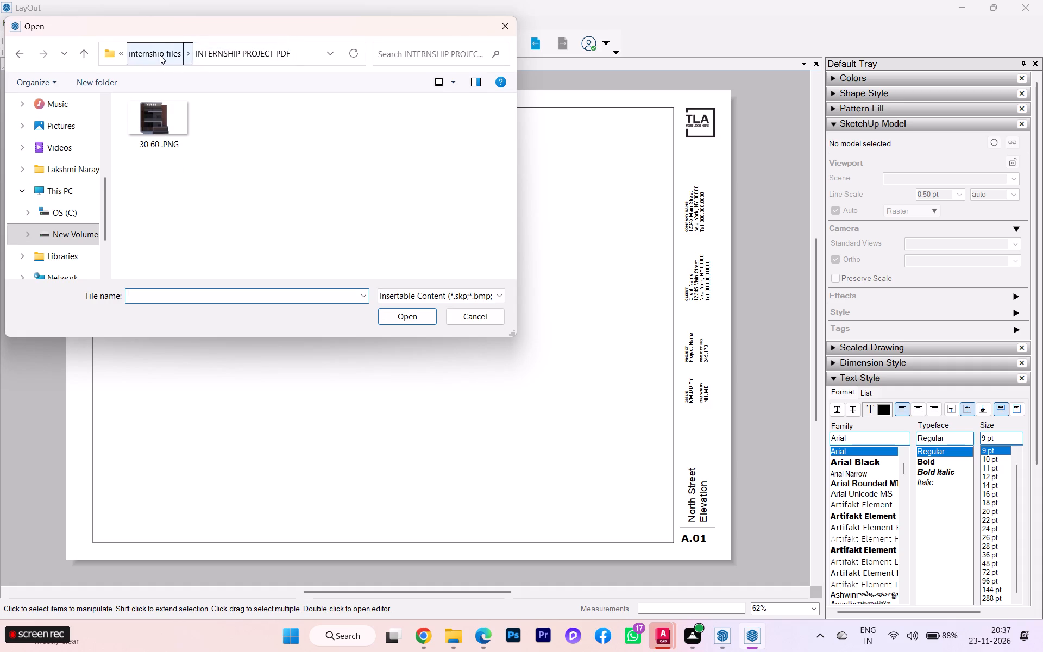
left_click(160, 55)
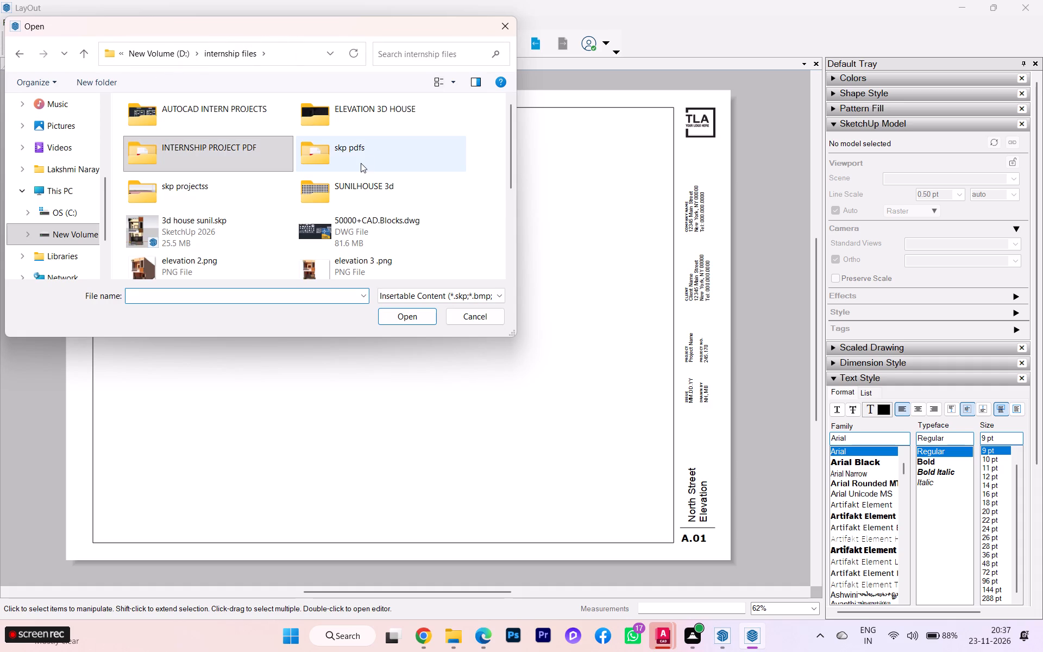
scroll(294, 205, "down", 1)
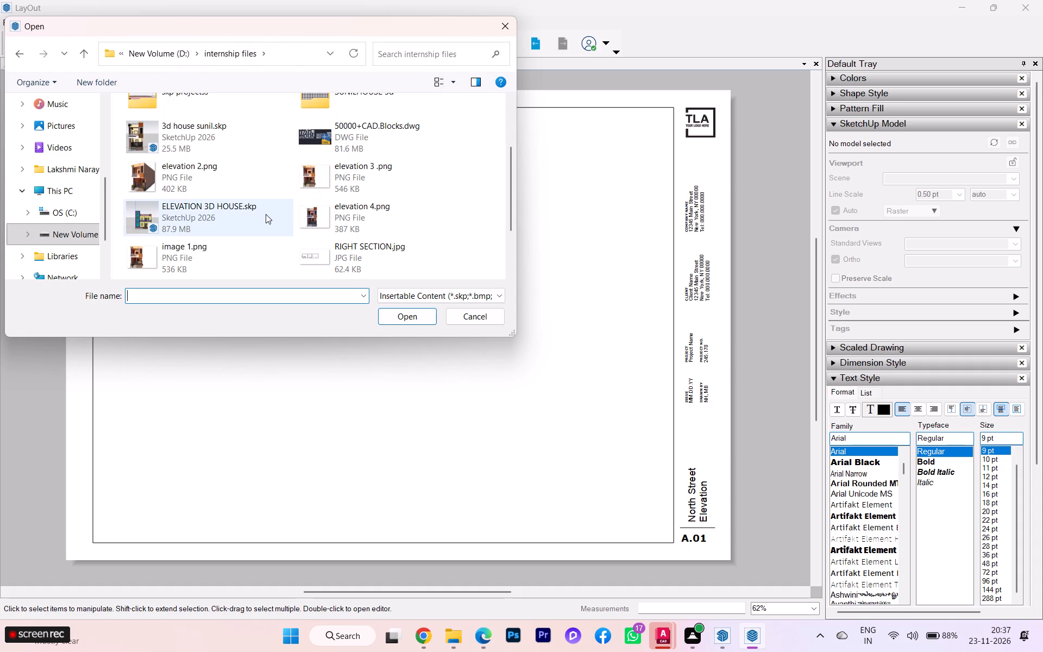
scroll(256, 213, "down", 2)
scroll(195, 221, "up", 1)
scroll(195, 221, "down", 1)
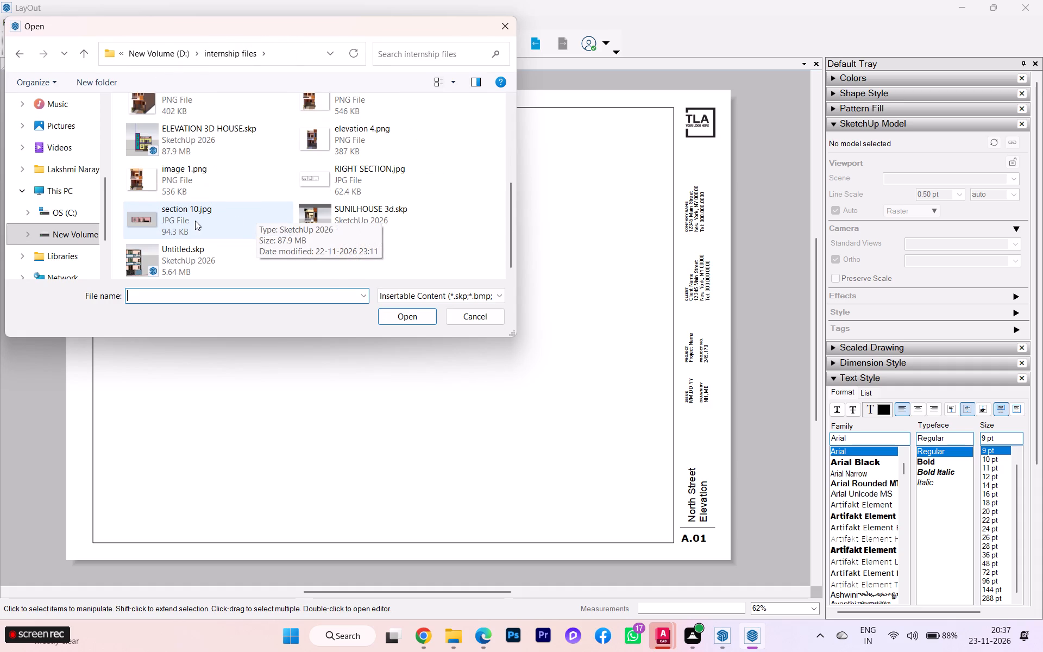
scroll(195, 221, "down", 3)
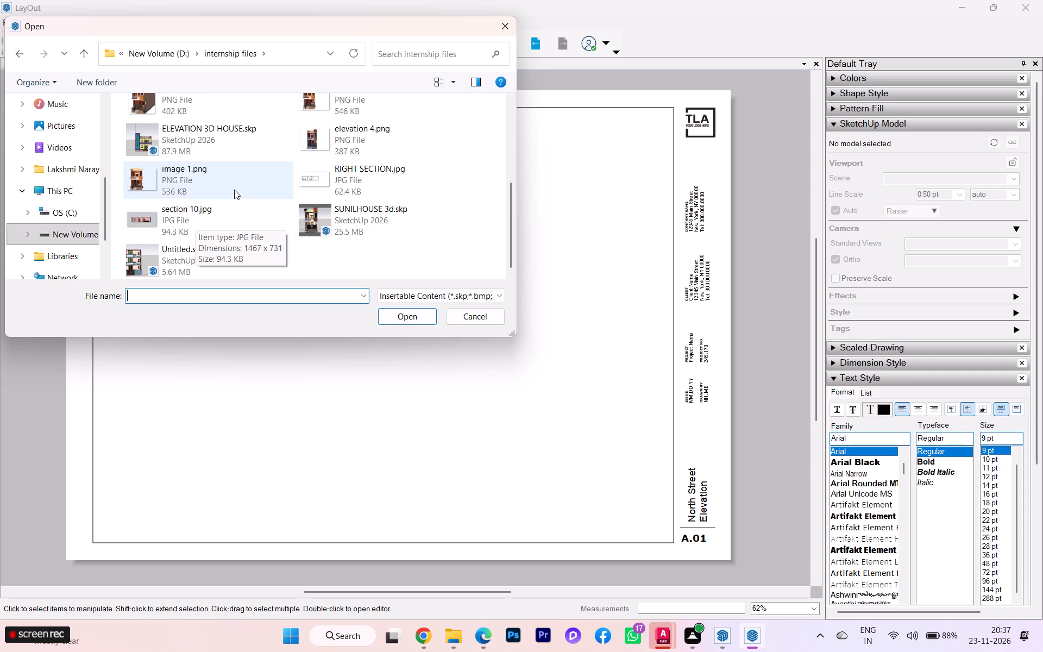
left_click(386, 176)
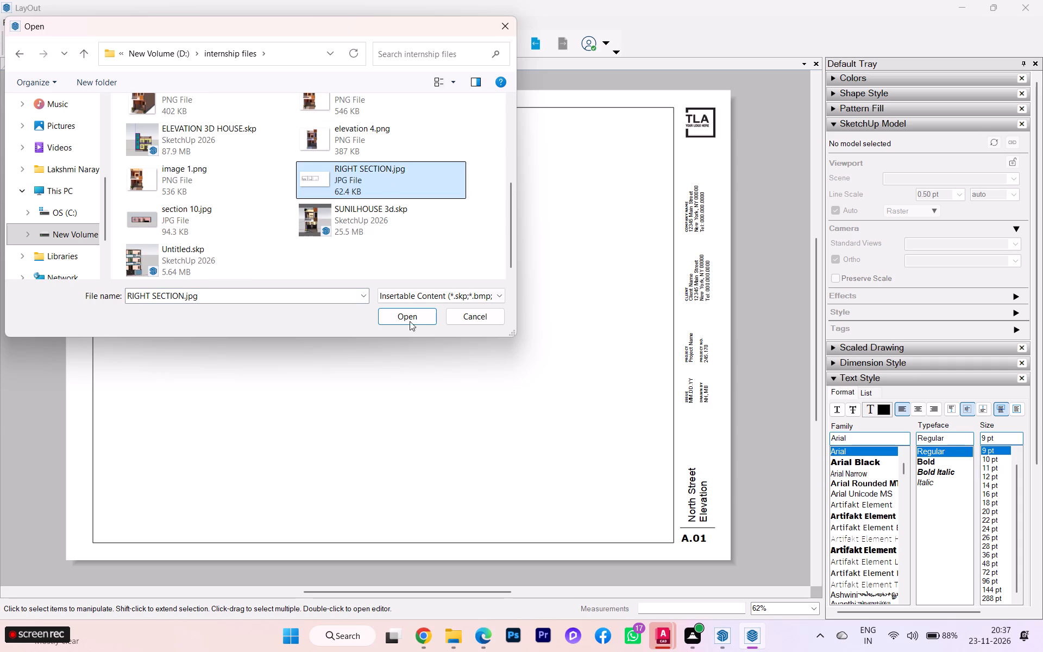
left_click(406, 317)
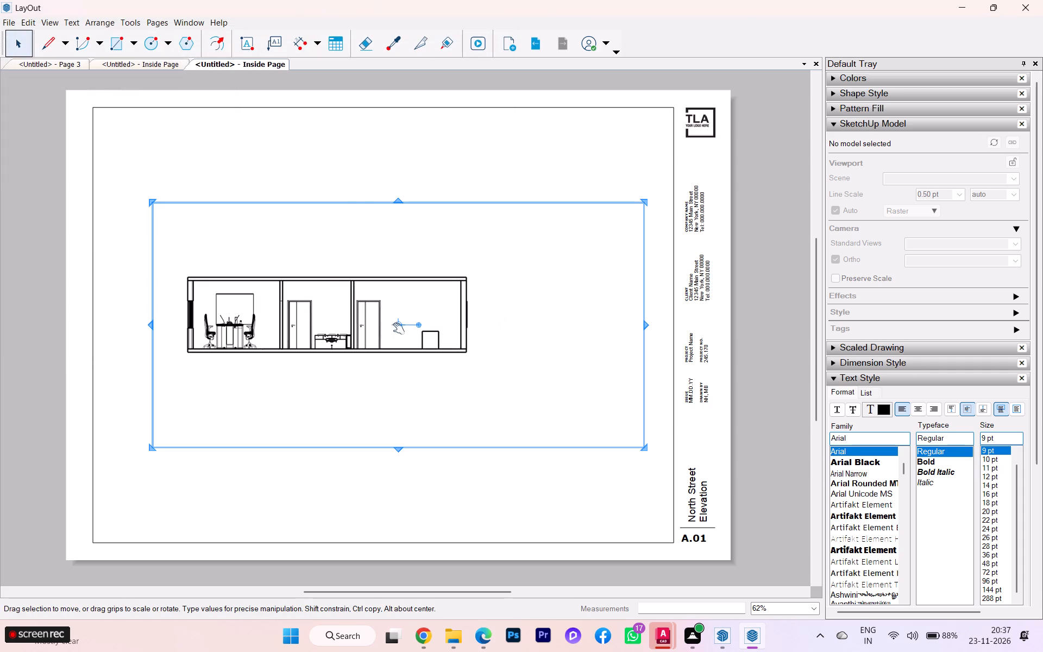
Move the RIGHT SECTION image into the upper-left corner of the sheet's drawing frame.
left_click_drag(394, 327, 368, 286)
left_click_drag(352, 326, 351, 325)
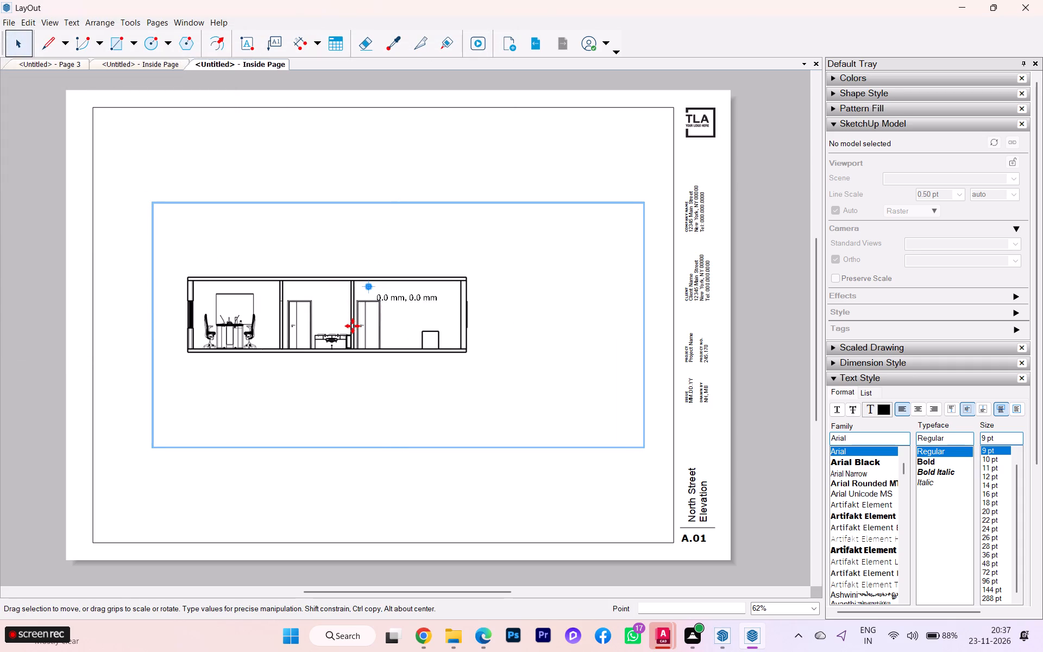
left_click_drag(351, 325, 329, 203)
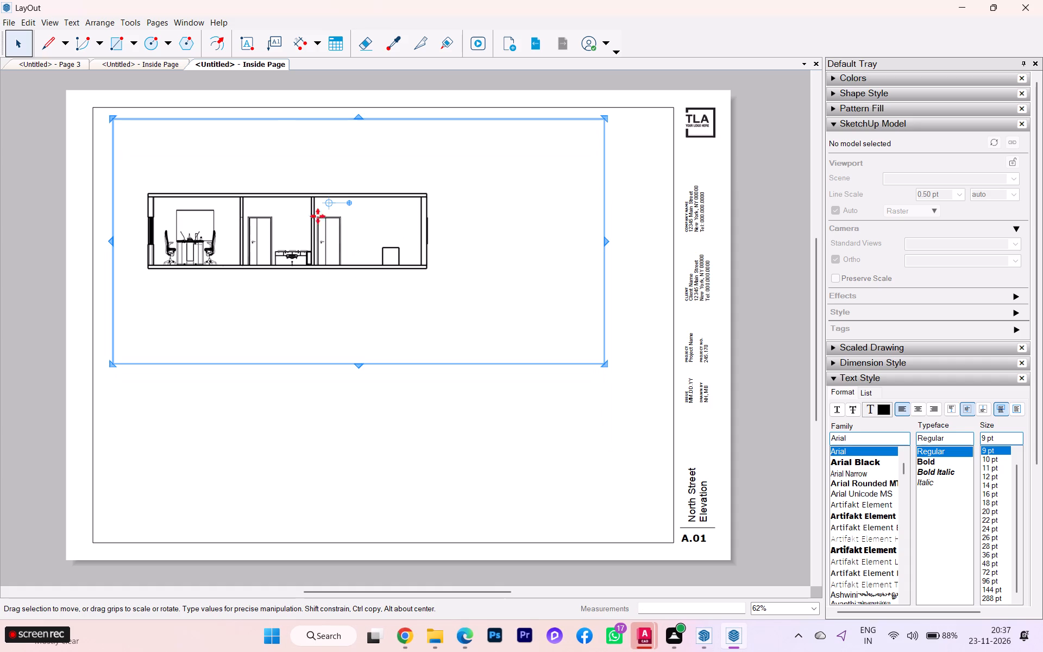
Scale the section image down to about 0.70 of its original height and about 0.70 of its original width.
left_click_drag(361, 367, 359, 342)
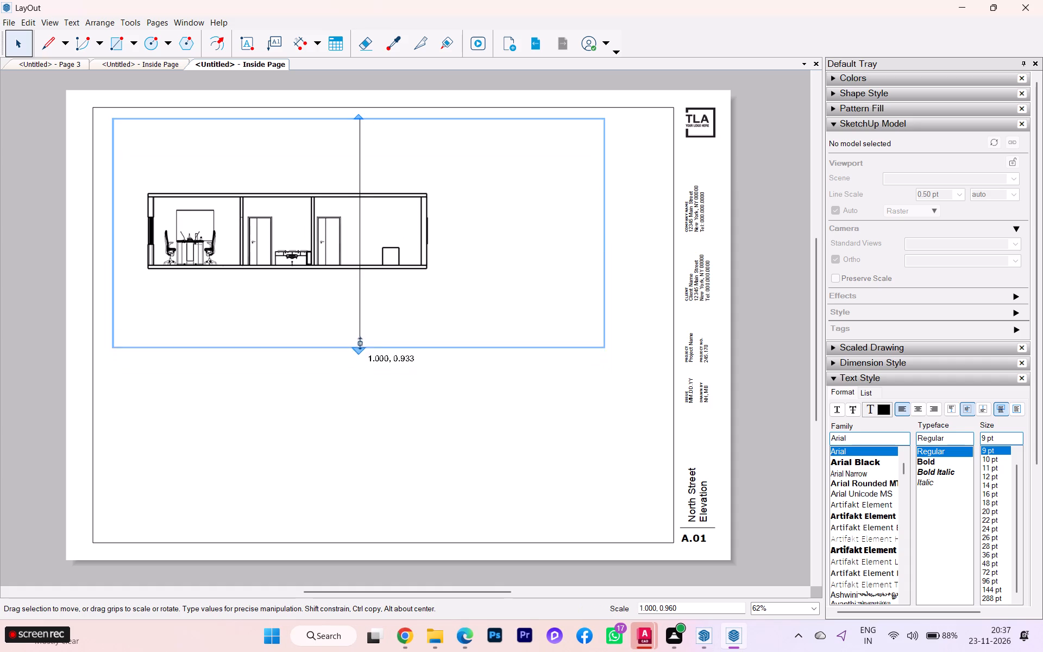
left_click_drag(359, 342, 354, 290)
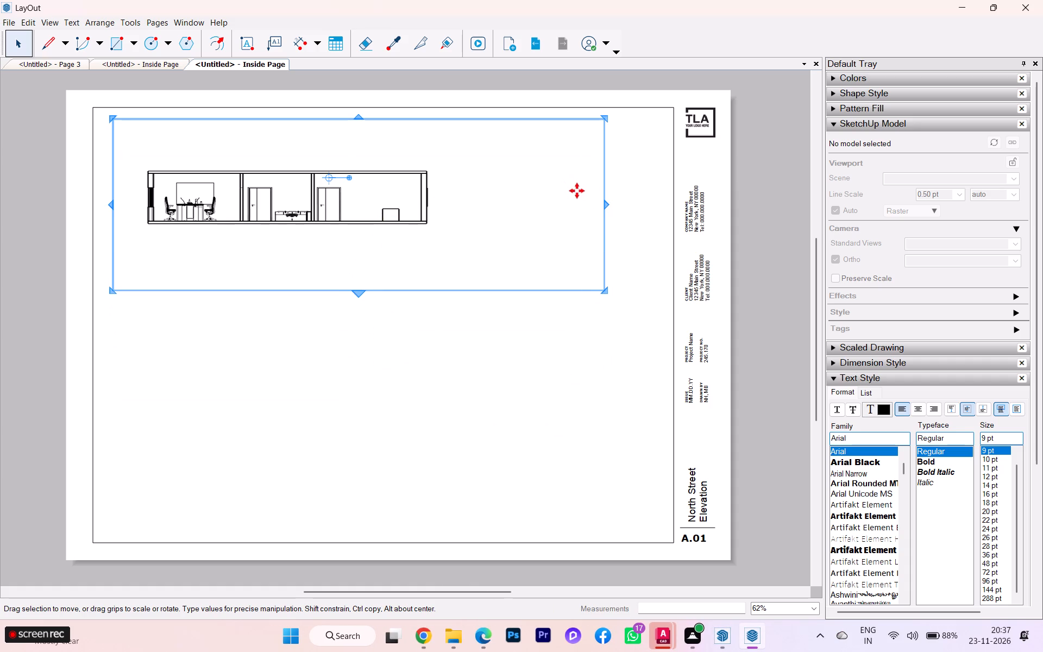
left_click_drag(610, 204, 457, 199)
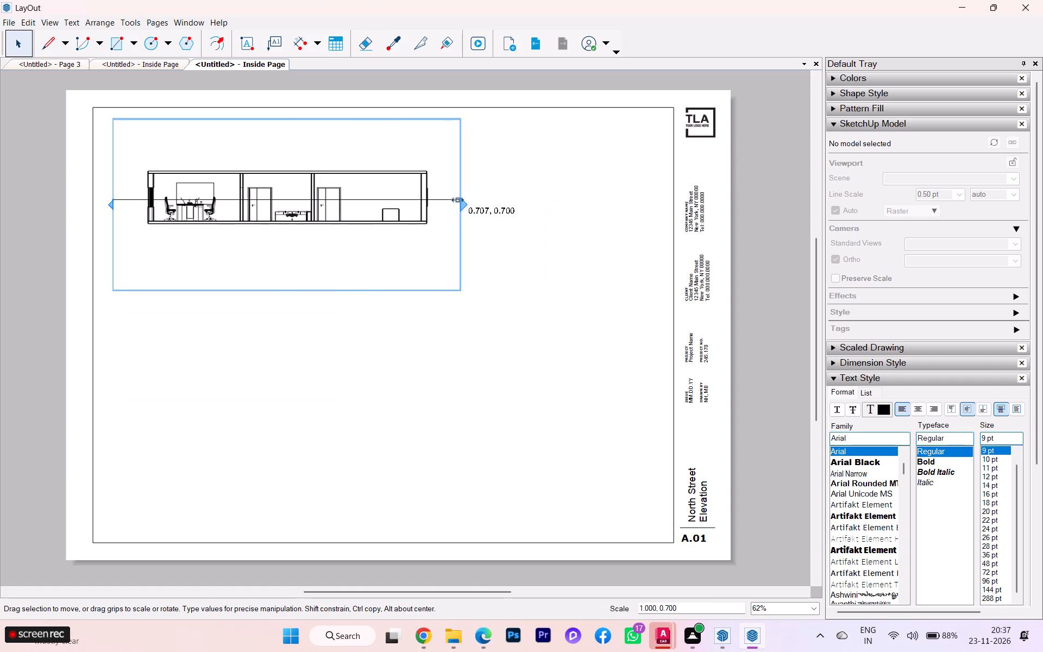
left_click_drag(457, 199, 456, 198)
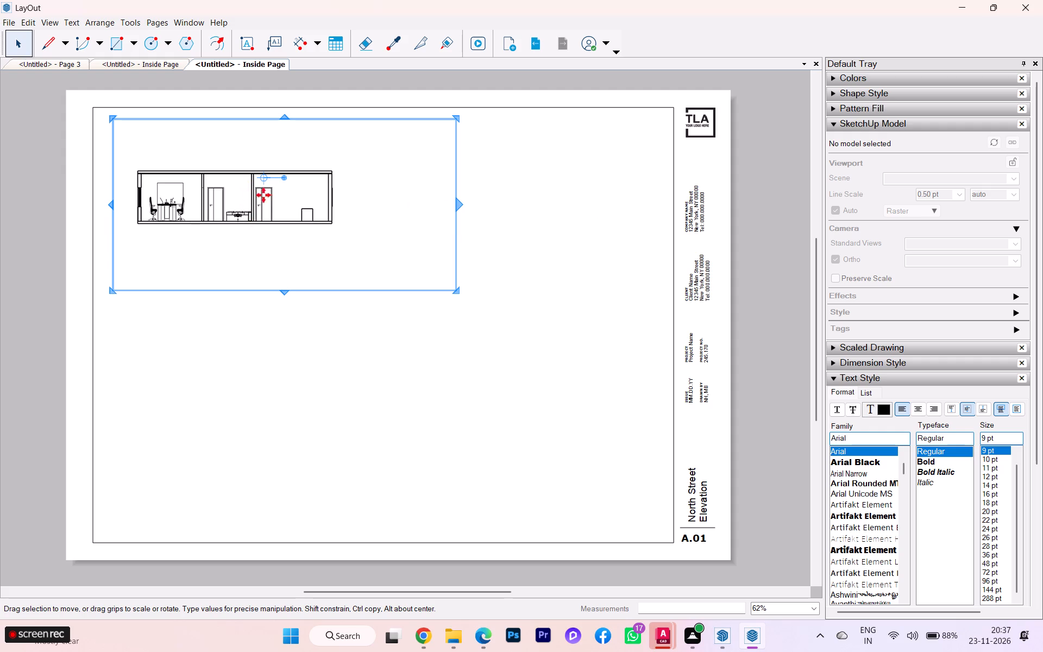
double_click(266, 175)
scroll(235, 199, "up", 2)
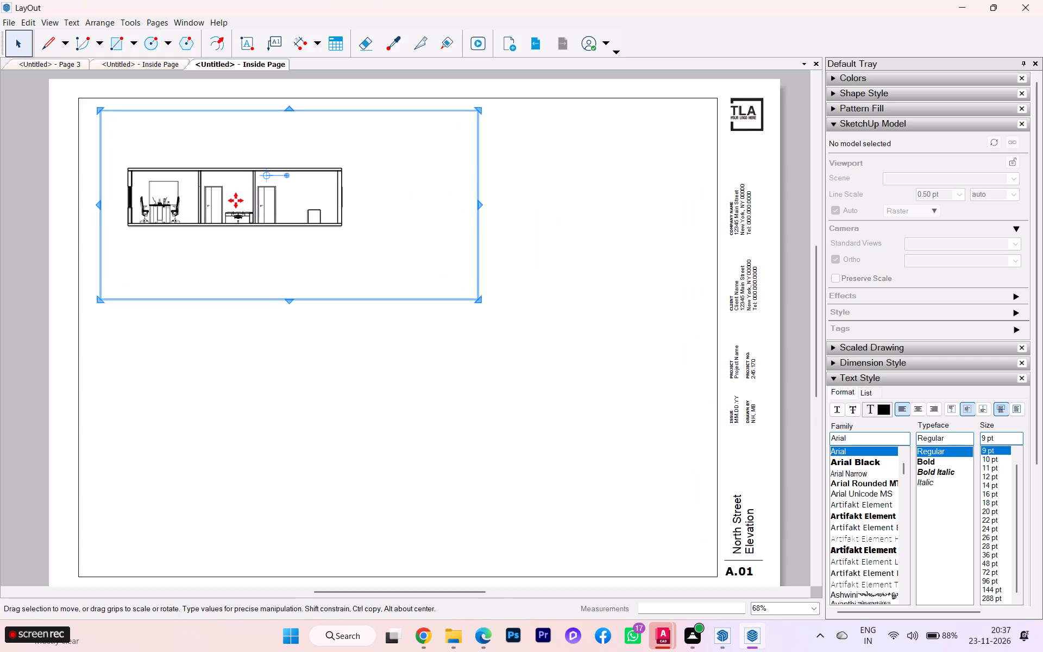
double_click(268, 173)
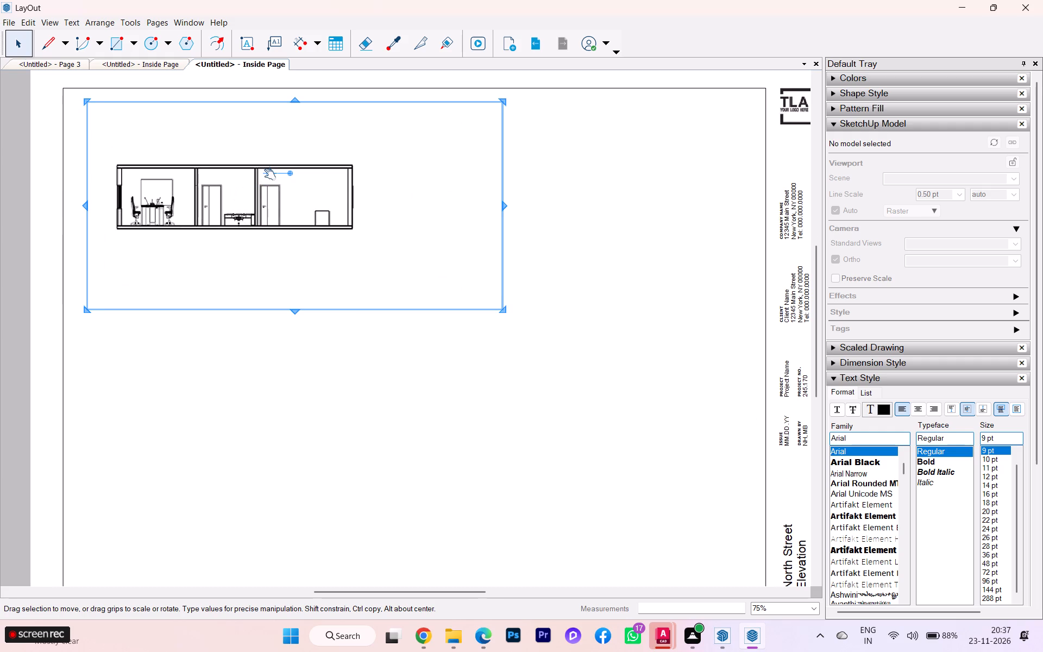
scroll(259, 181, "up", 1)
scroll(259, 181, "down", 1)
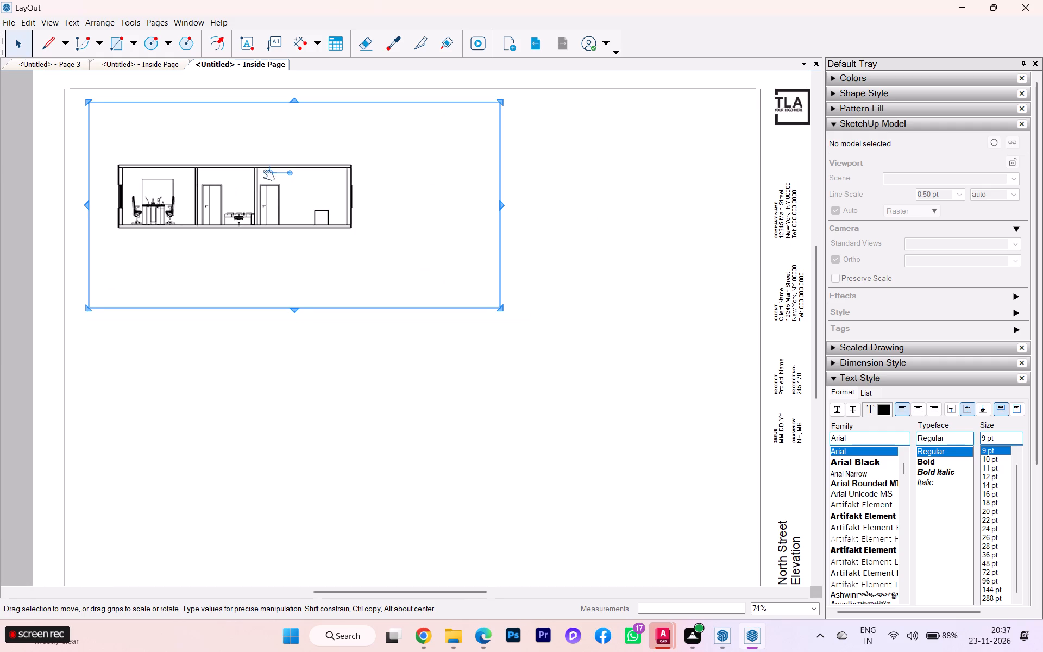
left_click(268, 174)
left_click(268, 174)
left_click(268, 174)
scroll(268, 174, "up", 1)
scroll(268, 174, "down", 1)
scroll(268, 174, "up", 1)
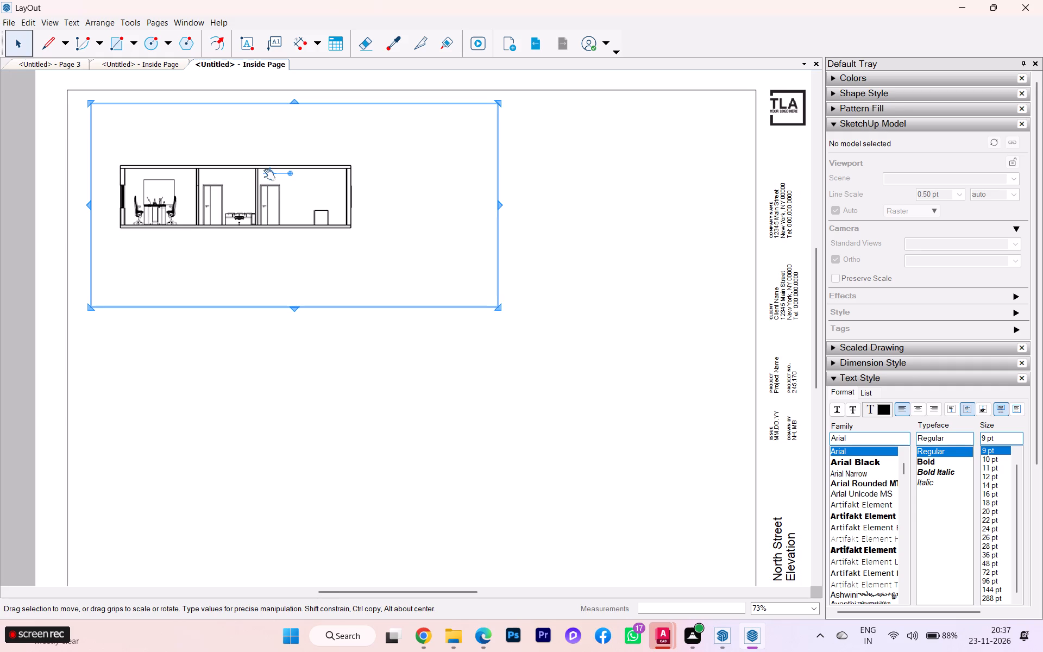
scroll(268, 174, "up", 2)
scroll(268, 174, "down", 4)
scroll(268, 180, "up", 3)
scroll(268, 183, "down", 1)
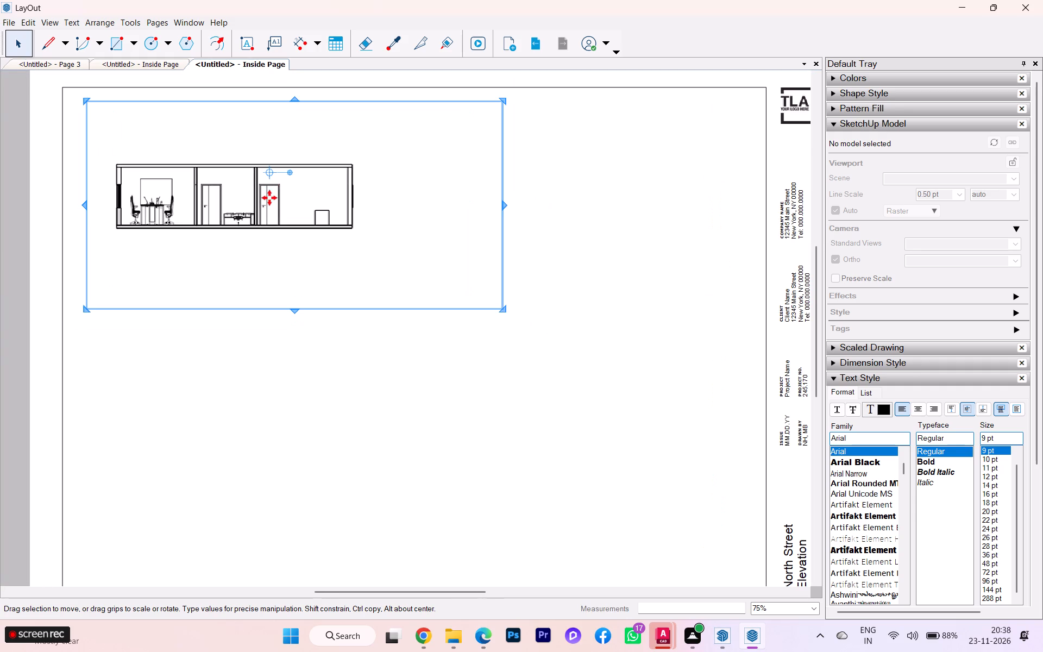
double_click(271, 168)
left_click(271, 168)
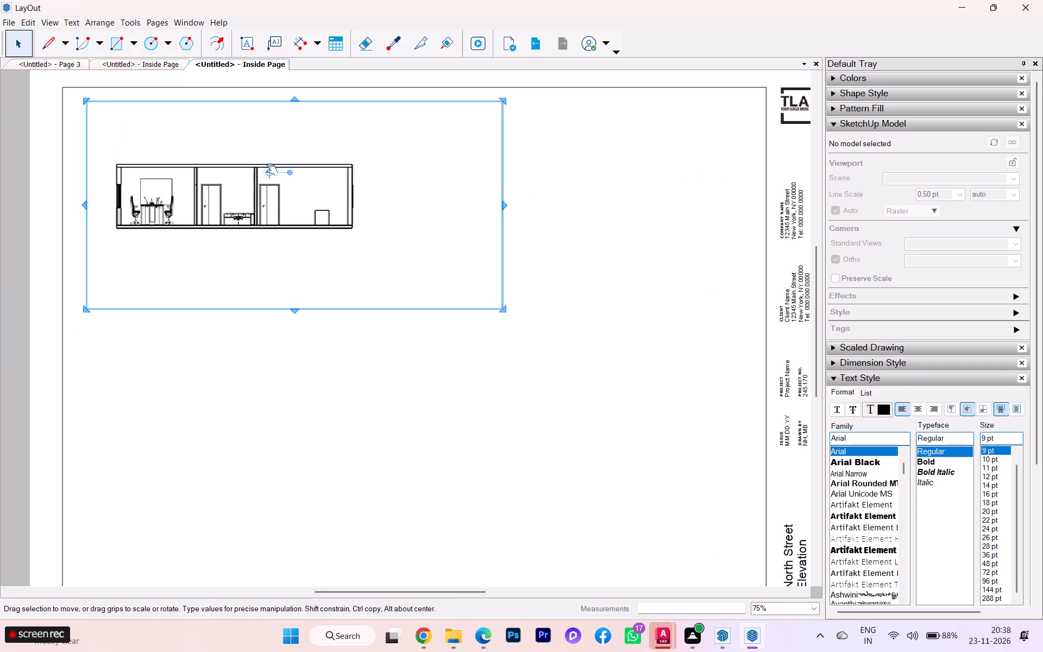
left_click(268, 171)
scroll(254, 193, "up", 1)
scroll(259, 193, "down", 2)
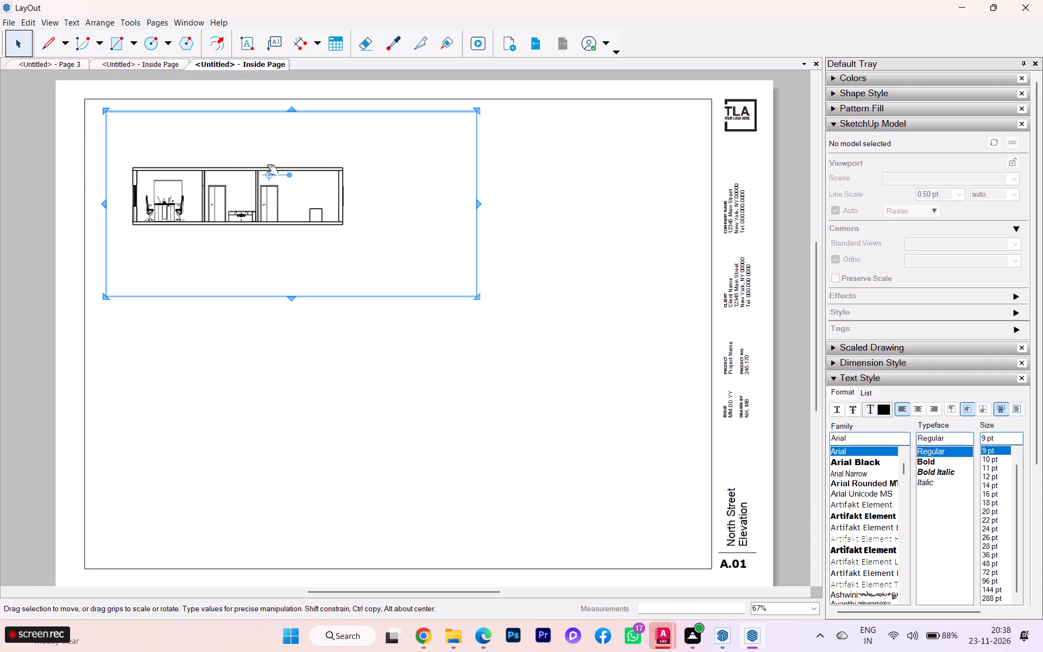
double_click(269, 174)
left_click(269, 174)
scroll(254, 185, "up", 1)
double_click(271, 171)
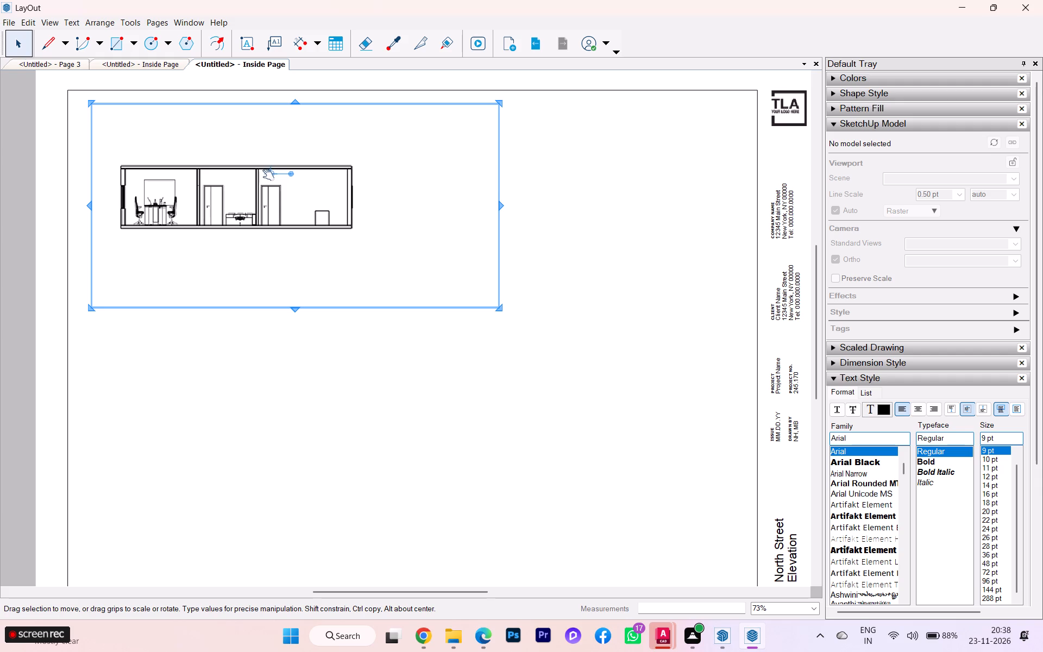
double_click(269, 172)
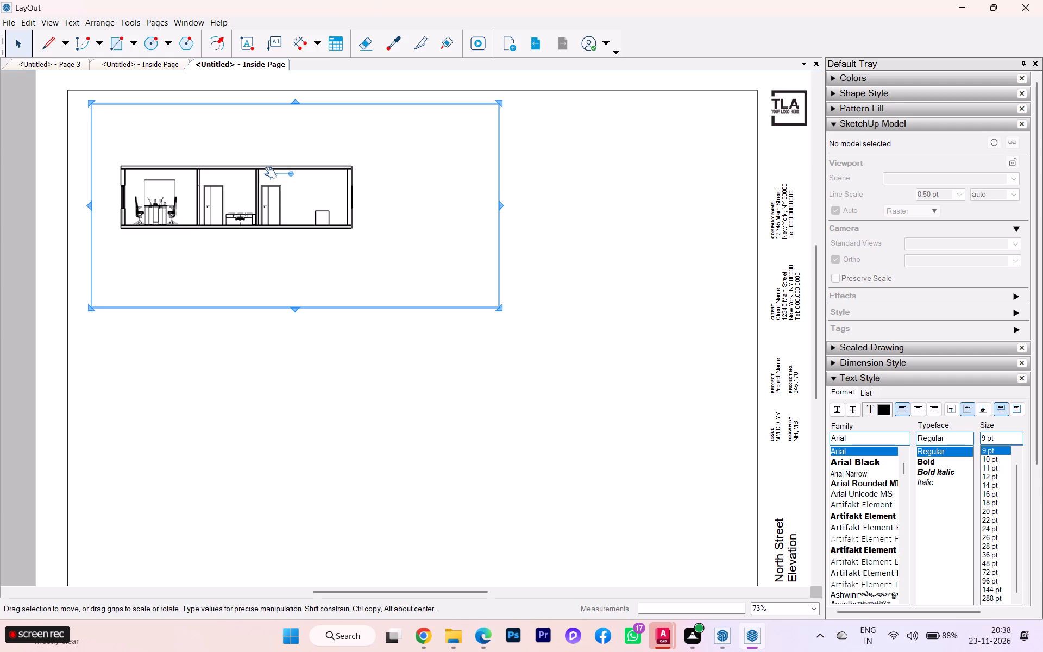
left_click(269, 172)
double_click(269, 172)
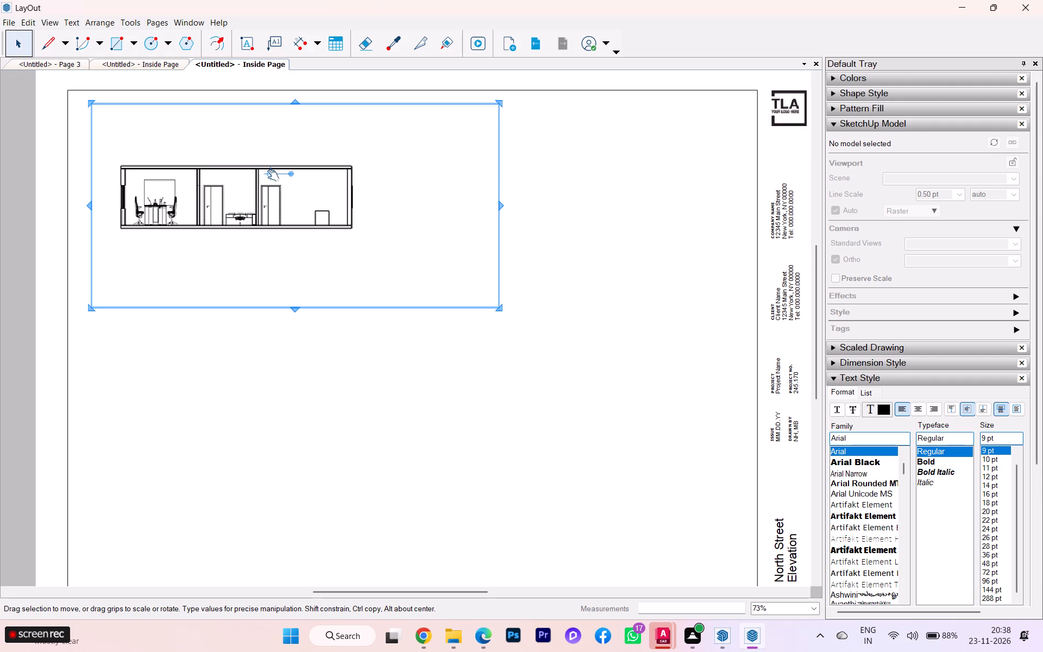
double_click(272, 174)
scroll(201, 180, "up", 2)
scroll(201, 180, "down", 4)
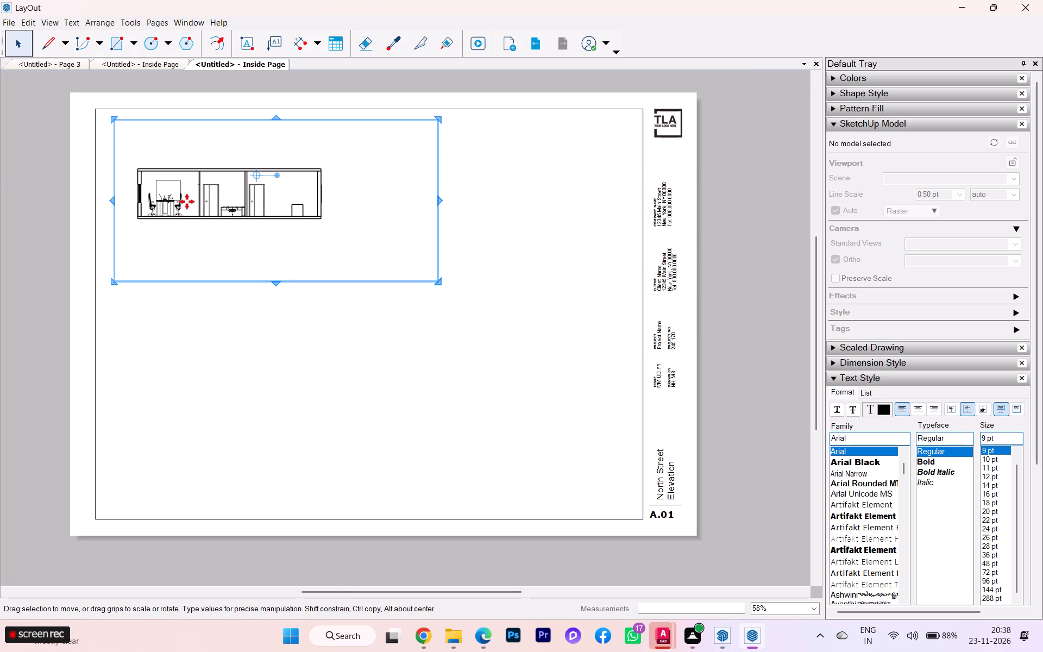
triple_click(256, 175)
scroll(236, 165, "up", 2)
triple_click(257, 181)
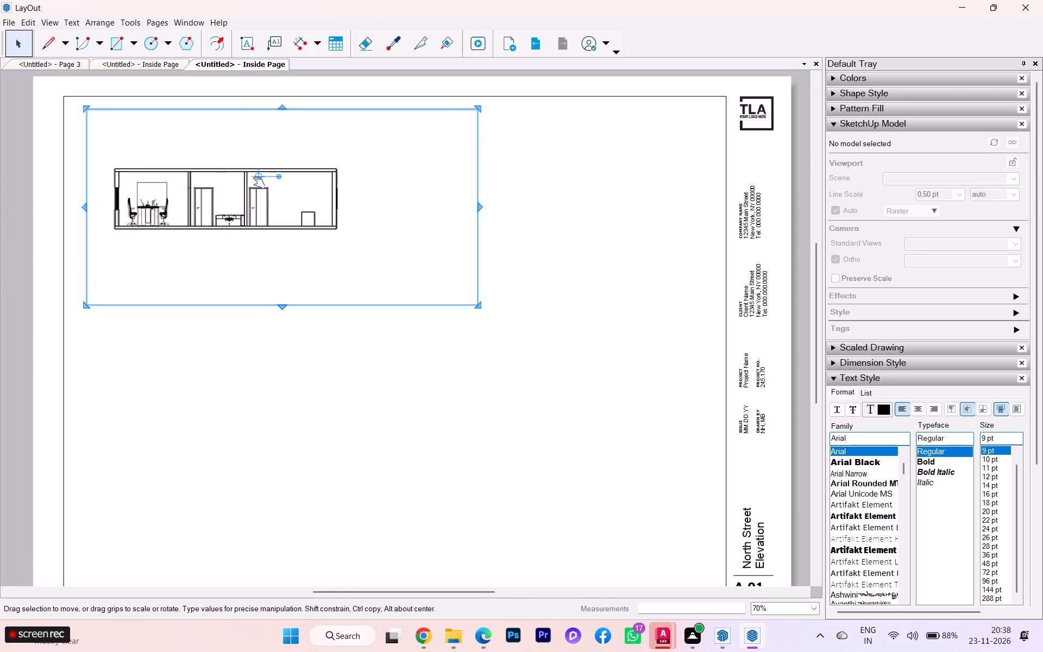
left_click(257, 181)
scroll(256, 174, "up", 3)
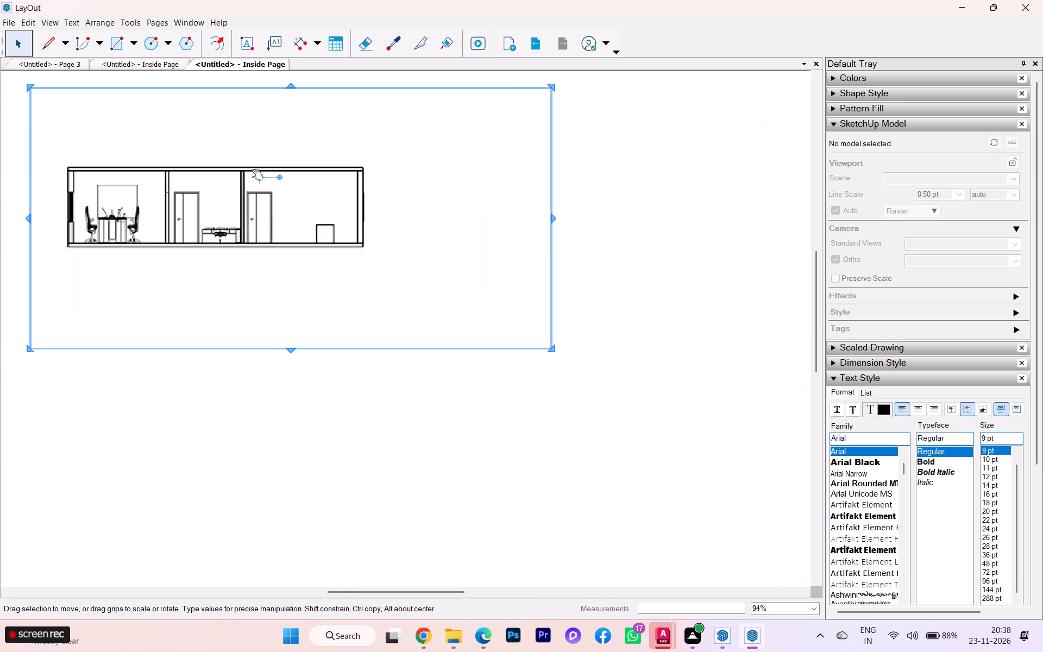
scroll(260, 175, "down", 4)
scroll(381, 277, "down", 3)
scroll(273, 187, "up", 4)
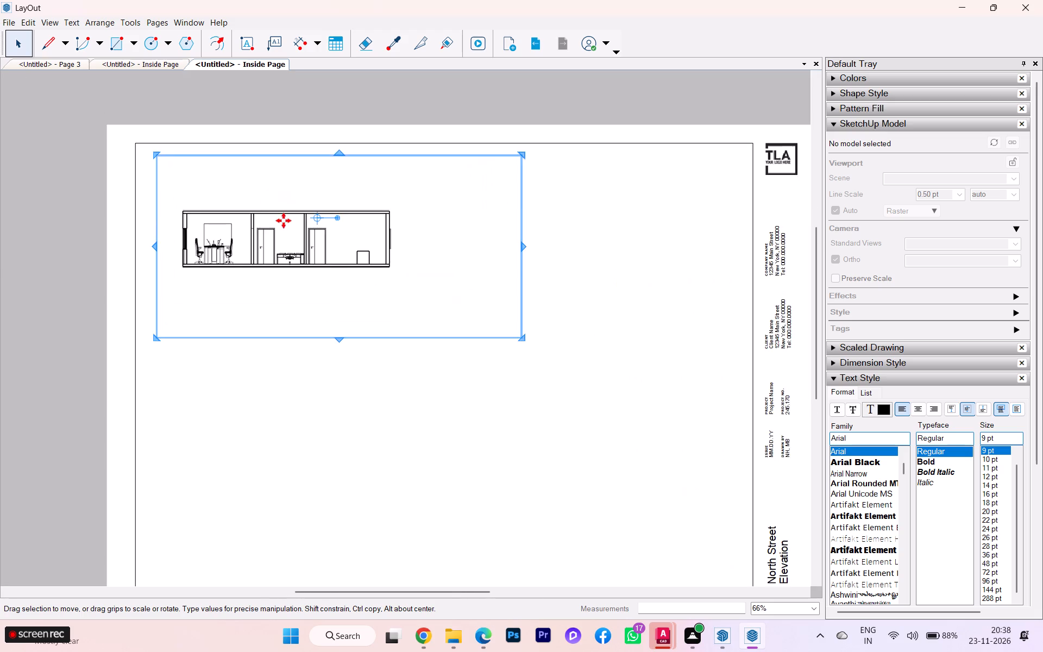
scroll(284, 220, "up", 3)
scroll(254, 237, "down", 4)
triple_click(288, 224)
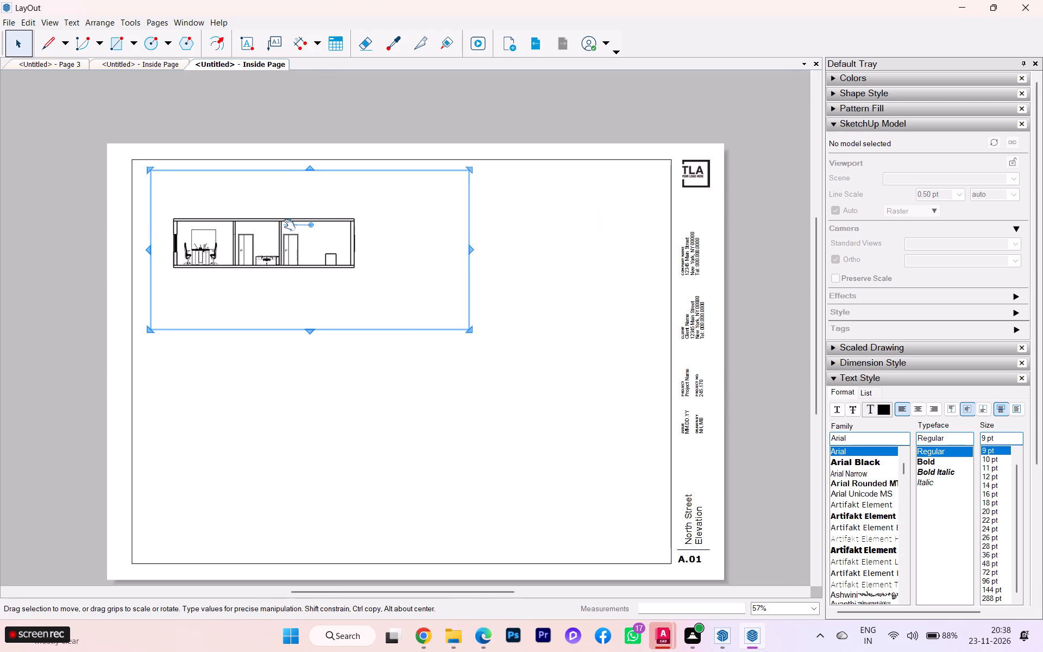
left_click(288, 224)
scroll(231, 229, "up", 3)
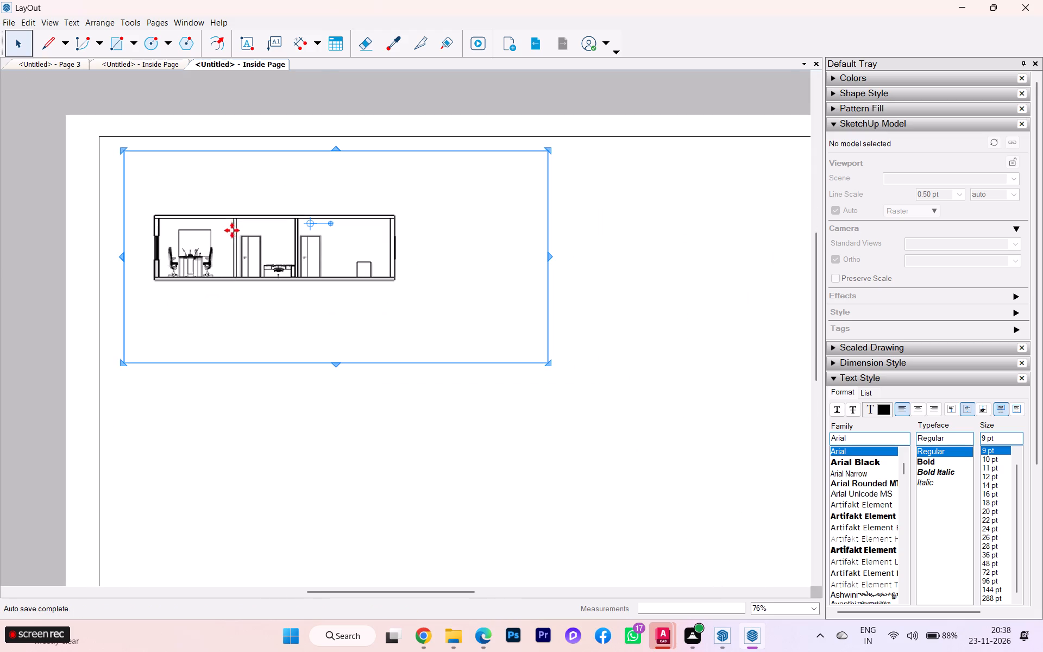
Reduce the section image's height scale to about 0.54, keeping its width.
left_click_drag(333, 365, 323, 313)
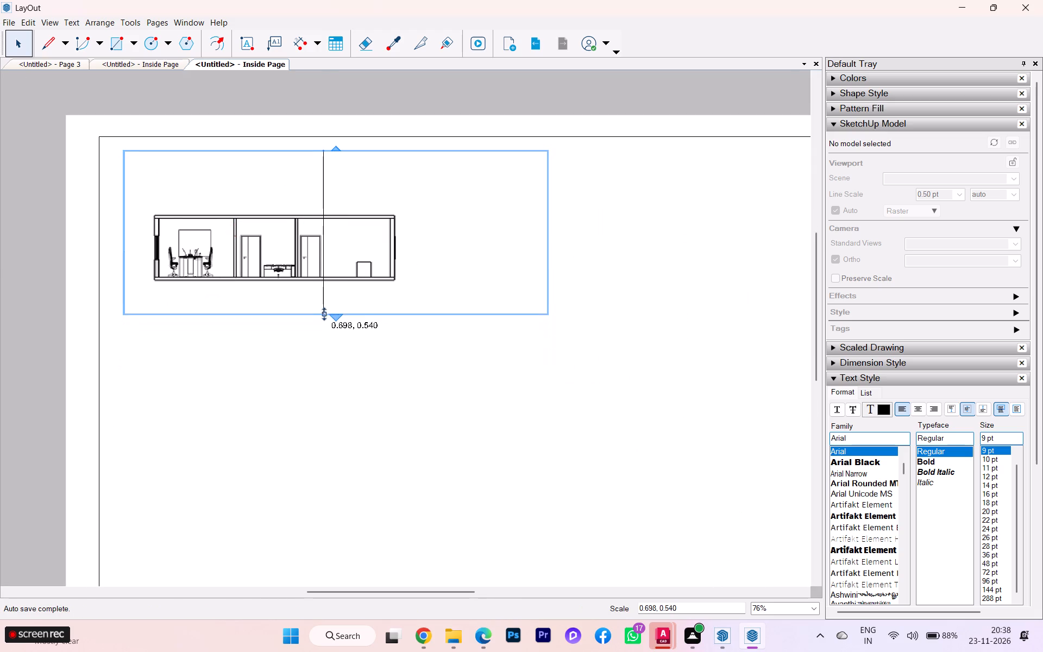
left_click_drag(323, 313, 322, 311)
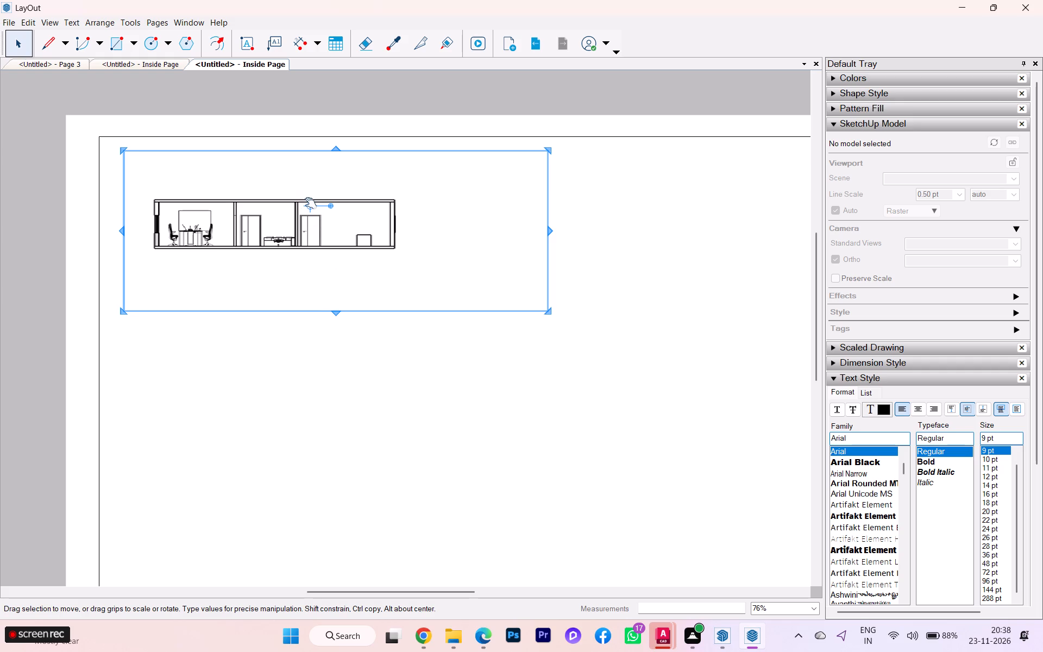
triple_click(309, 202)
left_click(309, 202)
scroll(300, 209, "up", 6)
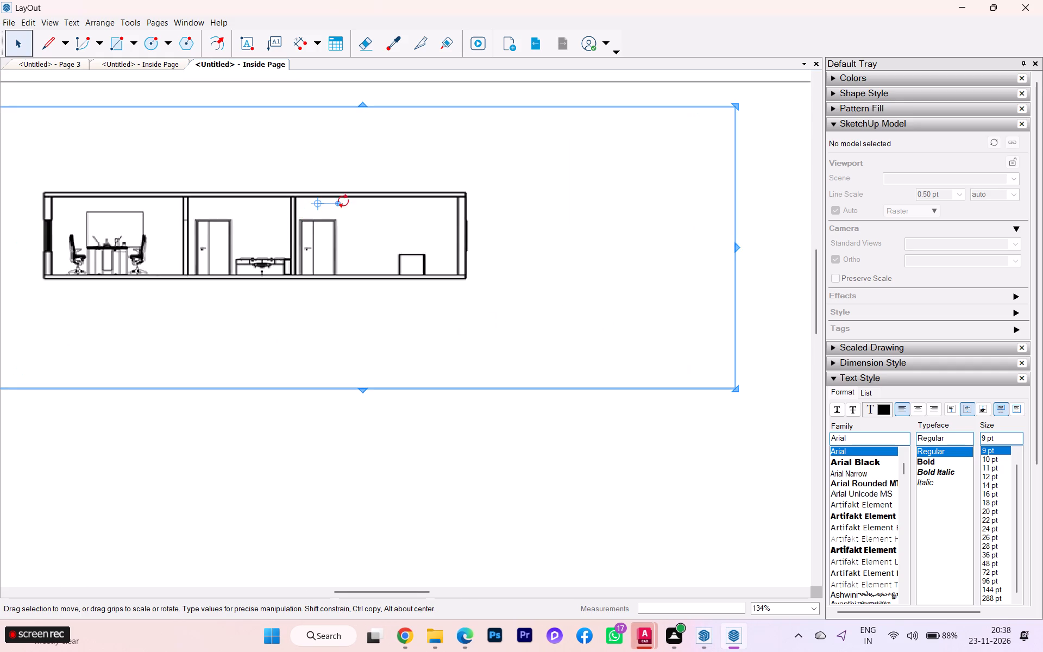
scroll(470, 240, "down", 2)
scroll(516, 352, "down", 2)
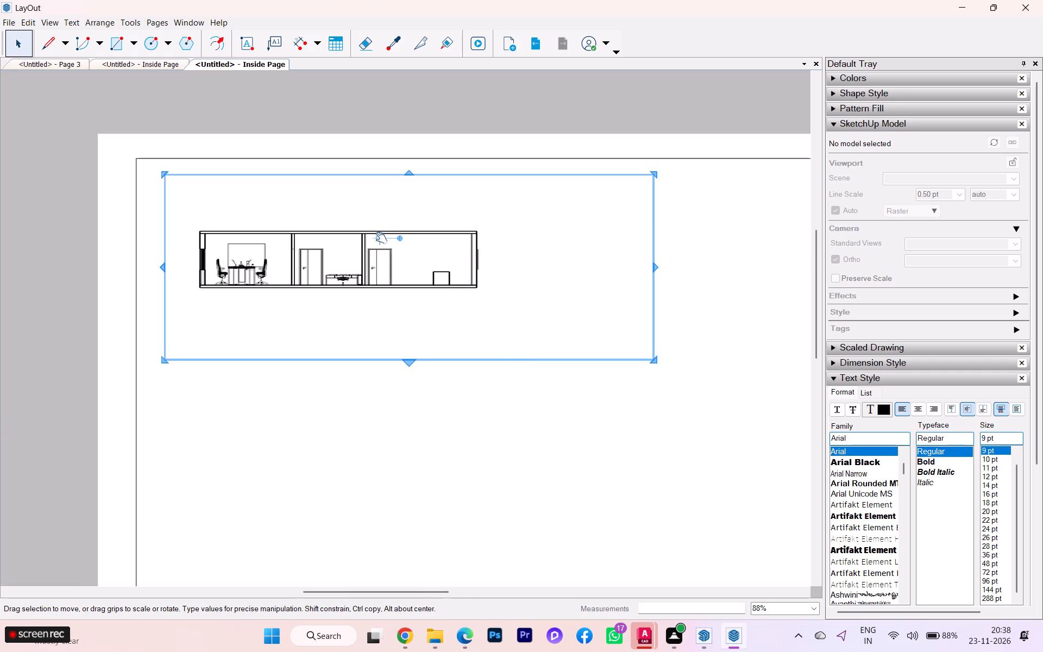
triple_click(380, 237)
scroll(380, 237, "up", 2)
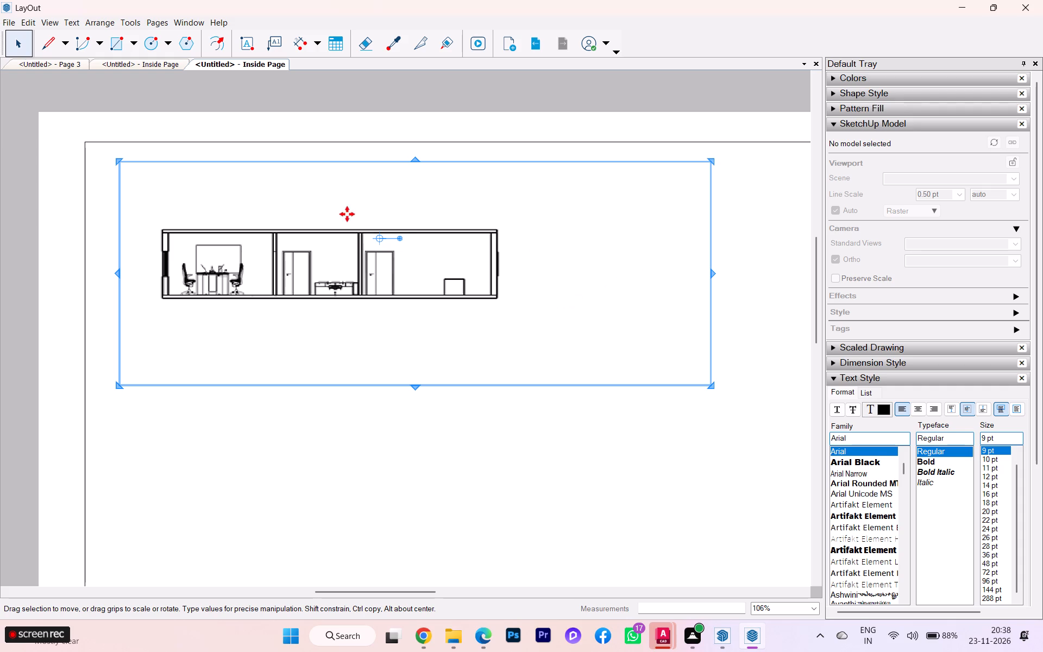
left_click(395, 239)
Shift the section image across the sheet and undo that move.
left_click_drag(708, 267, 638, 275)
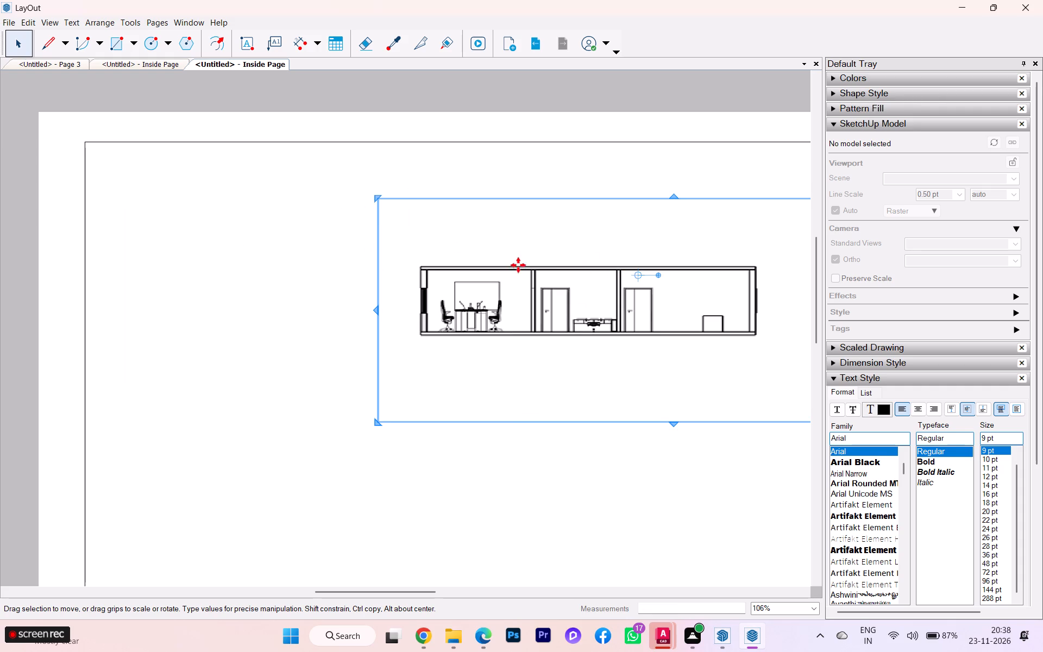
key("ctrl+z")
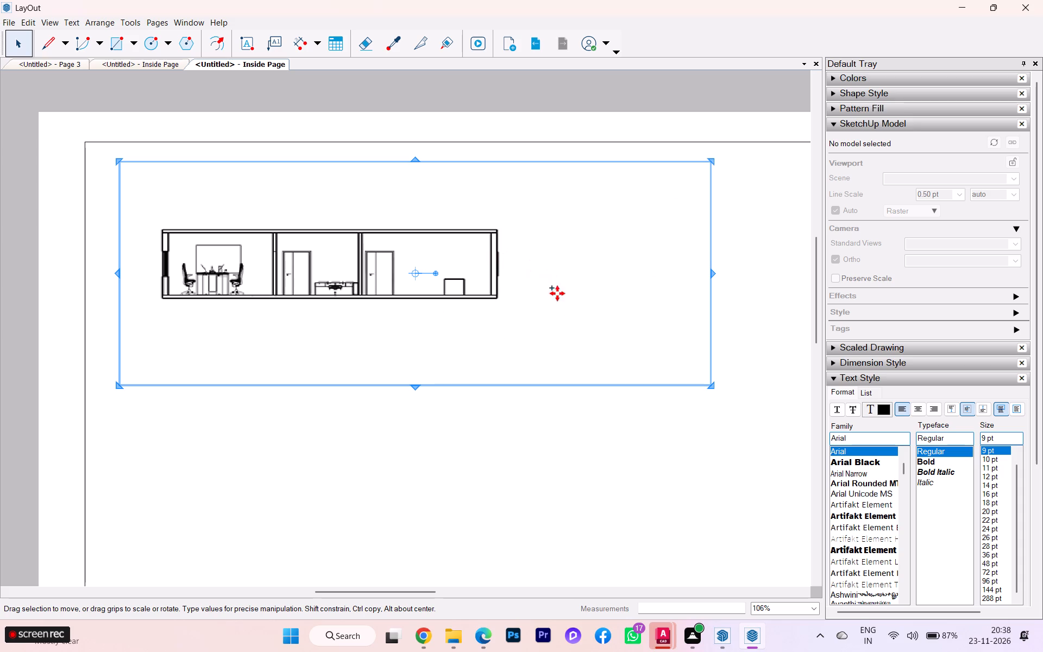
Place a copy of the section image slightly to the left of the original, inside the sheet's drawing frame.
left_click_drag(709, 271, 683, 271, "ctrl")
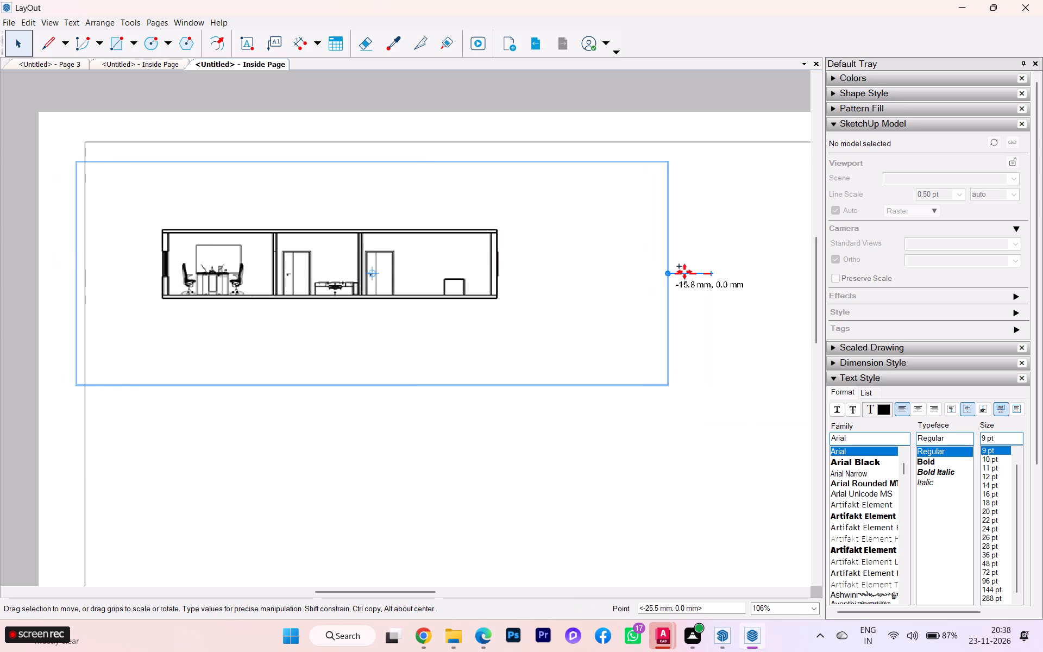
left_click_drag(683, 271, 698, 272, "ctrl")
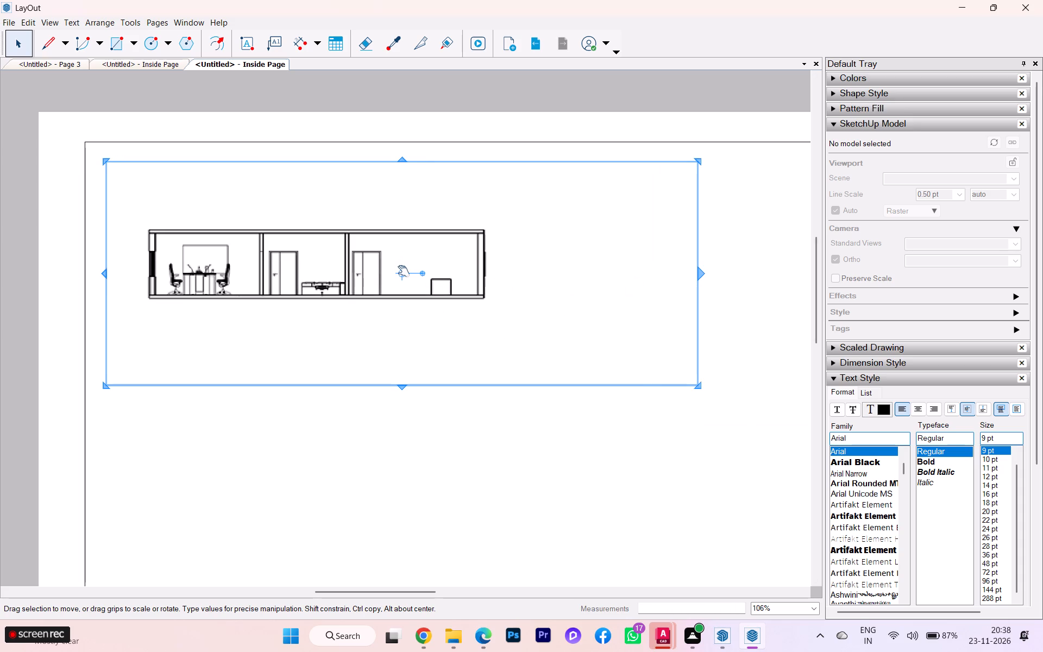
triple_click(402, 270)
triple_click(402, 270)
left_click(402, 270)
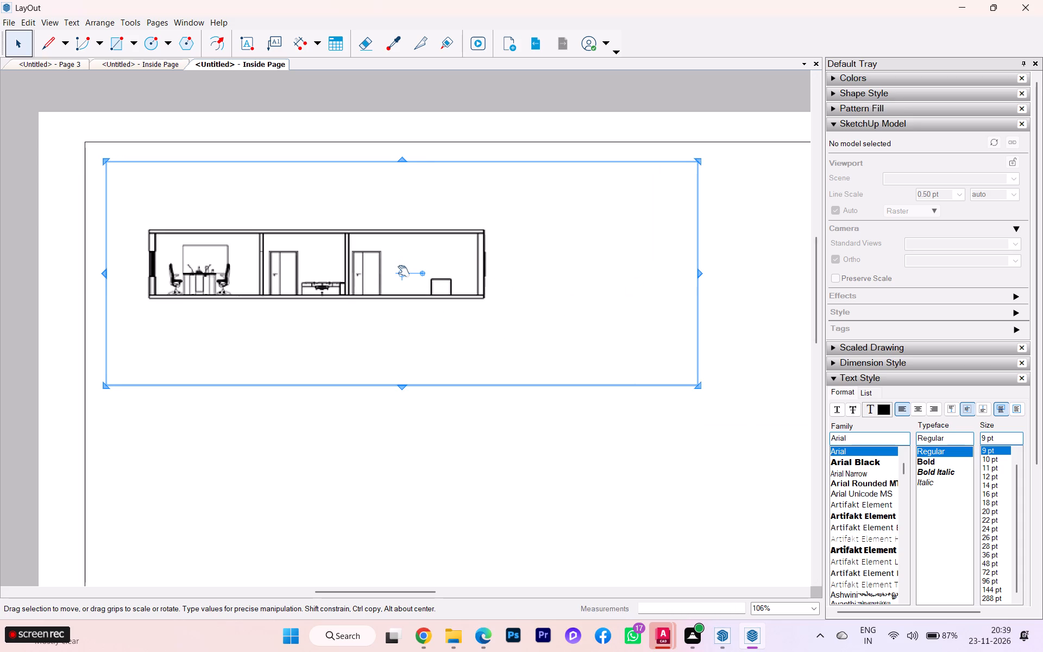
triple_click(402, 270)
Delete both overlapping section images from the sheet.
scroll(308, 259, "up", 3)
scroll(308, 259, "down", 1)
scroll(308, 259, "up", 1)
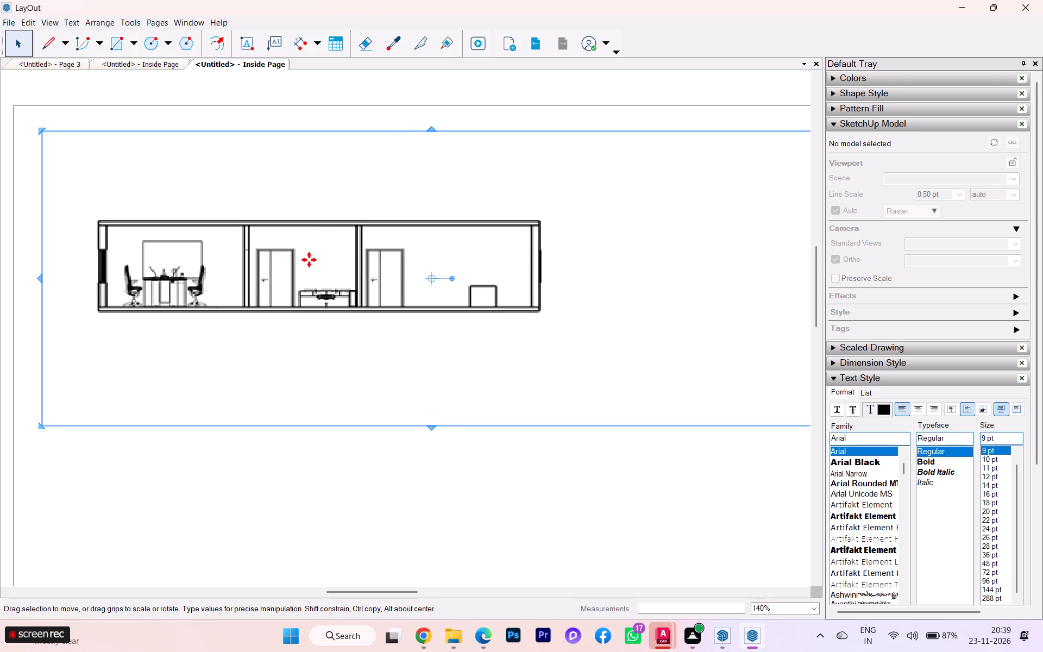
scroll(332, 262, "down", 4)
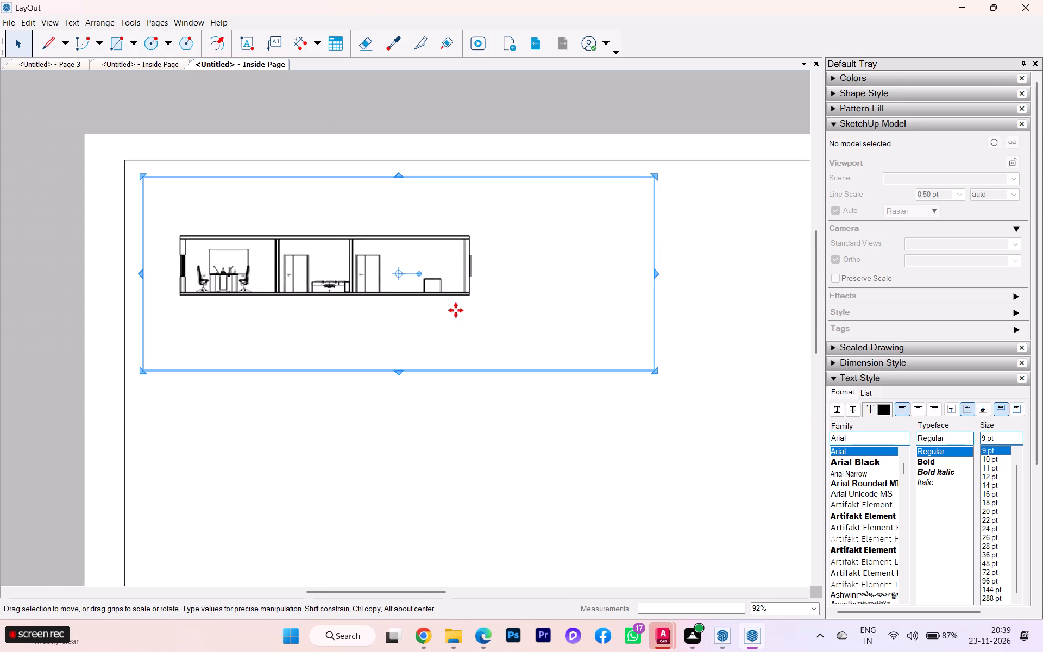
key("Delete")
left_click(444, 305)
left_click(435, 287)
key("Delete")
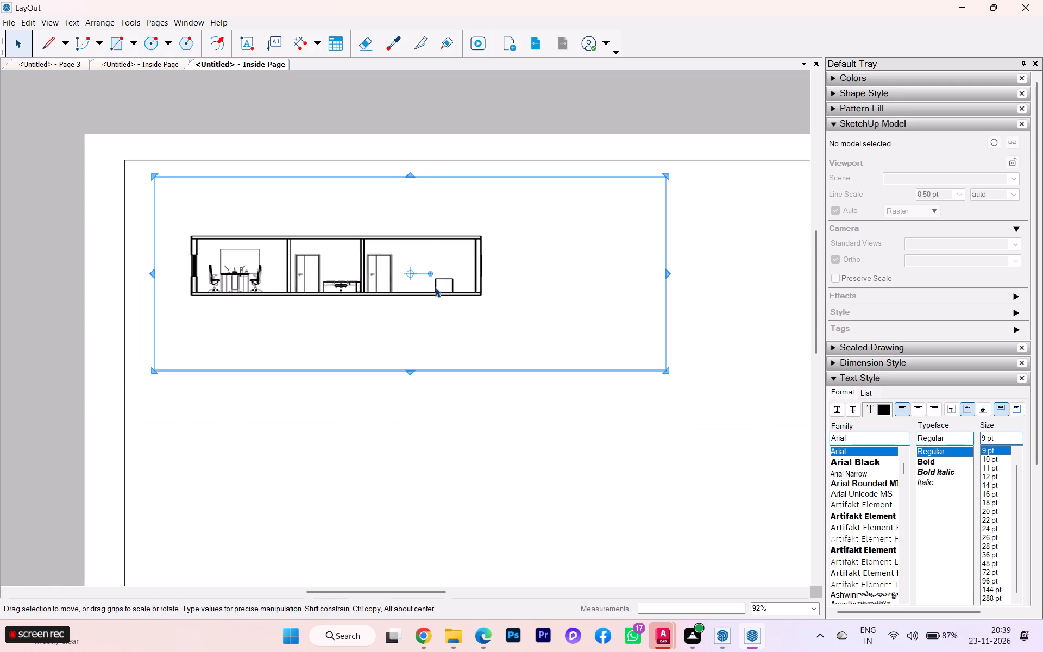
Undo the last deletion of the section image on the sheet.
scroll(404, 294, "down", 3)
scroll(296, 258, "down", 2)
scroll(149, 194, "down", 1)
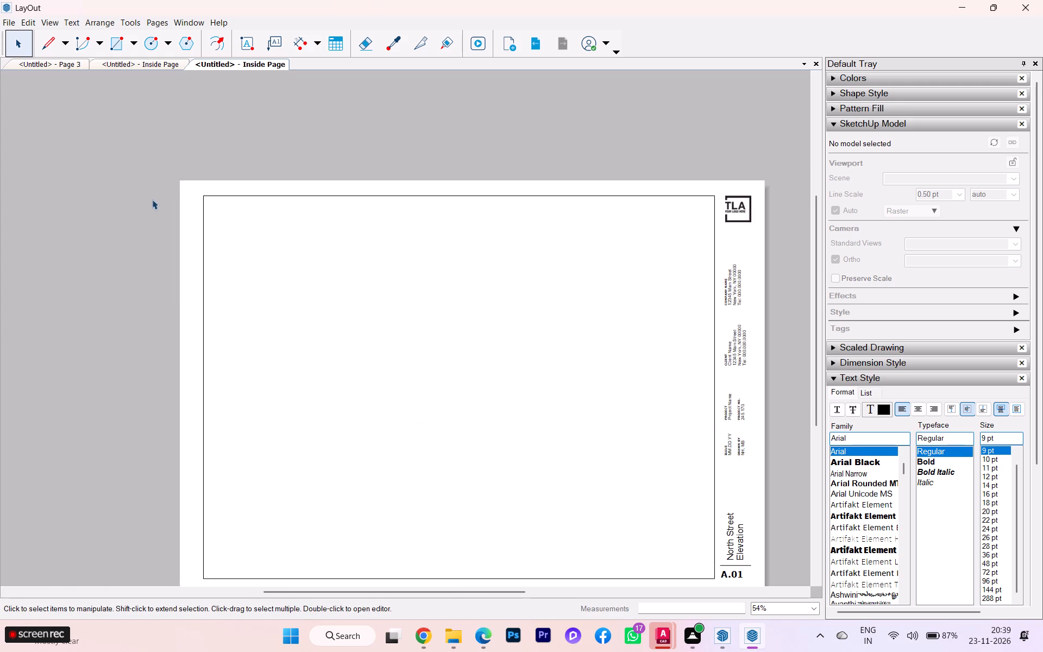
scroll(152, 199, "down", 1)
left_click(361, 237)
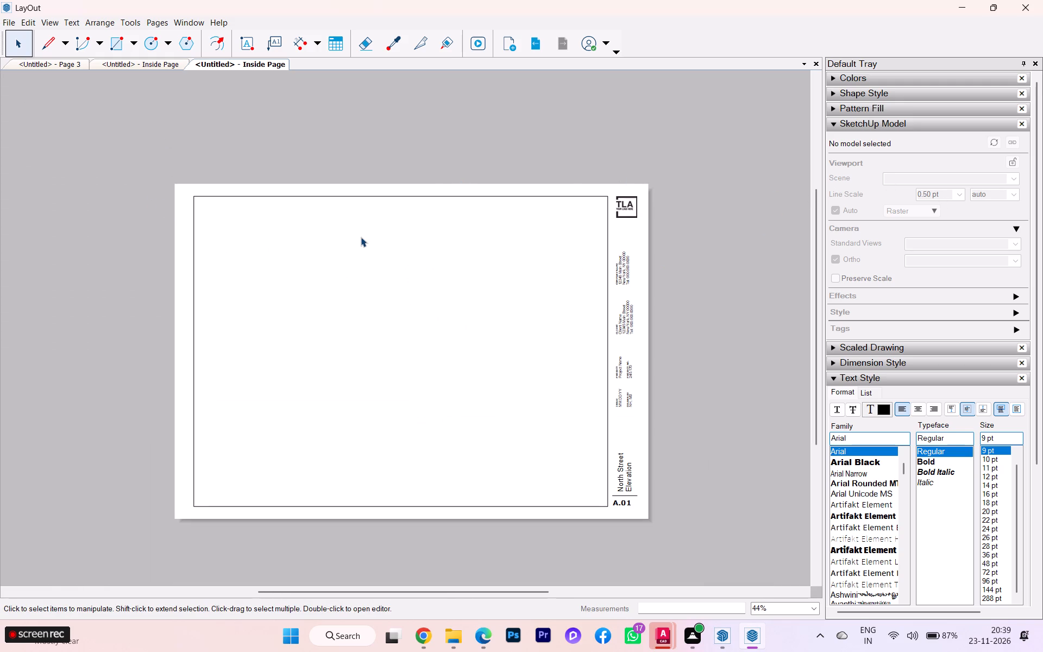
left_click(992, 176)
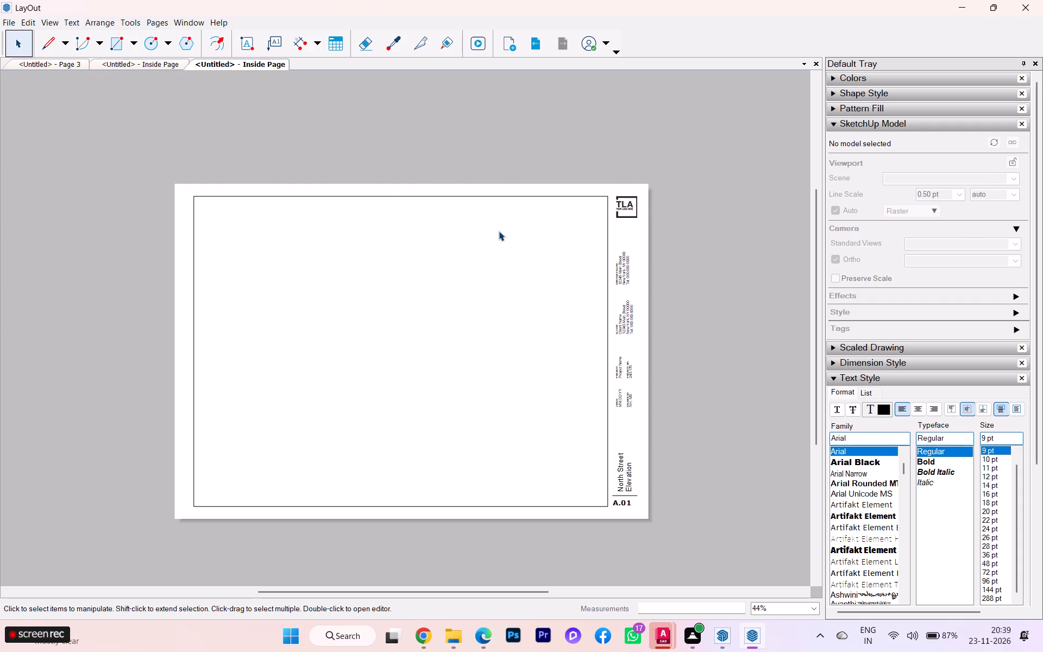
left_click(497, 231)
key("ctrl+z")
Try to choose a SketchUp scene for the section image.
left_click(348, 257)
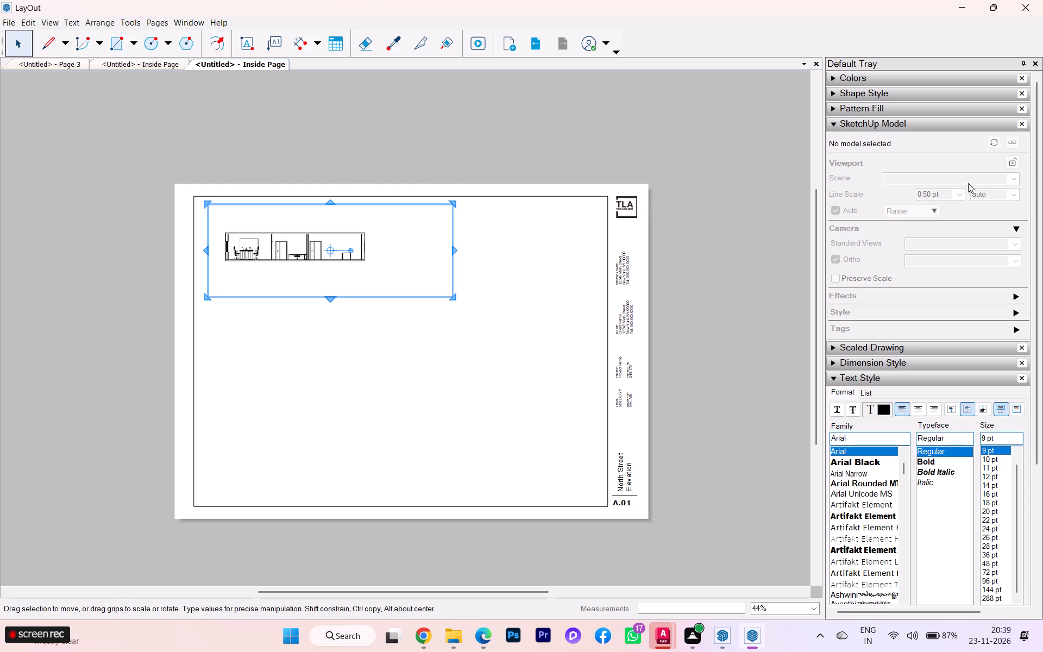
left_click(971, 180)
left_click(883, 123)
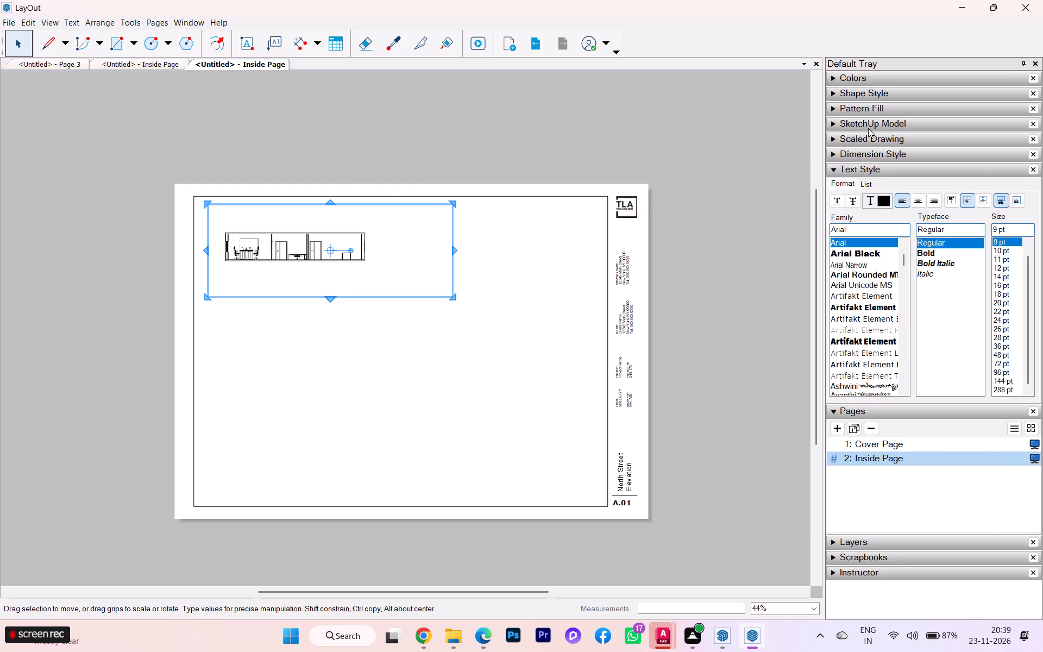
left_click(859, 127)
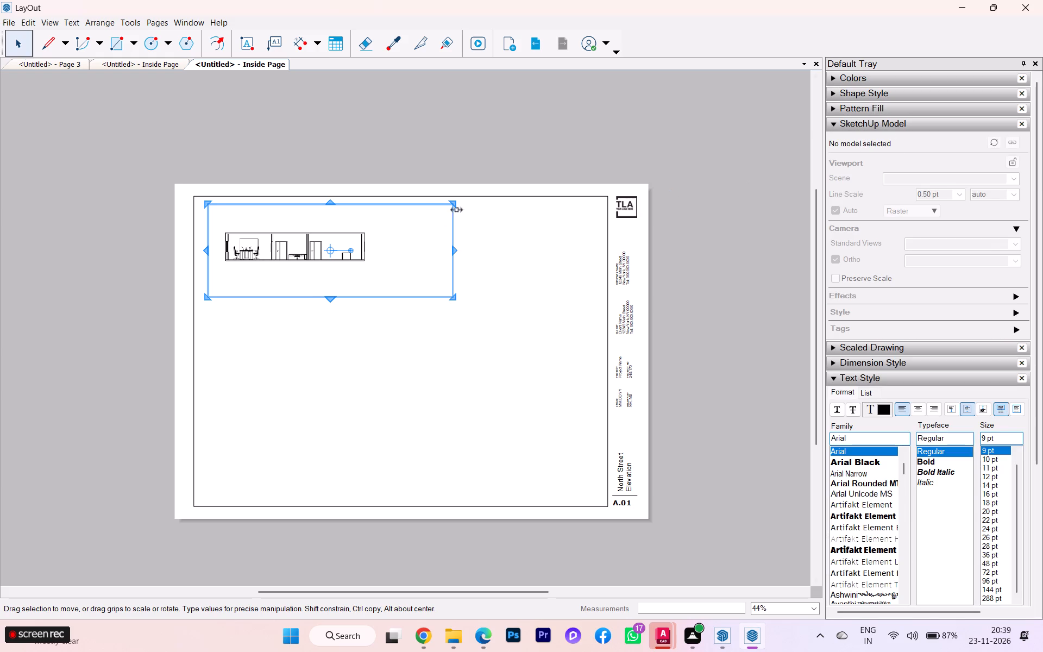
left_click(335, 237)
Switch to the open document with the coloured side elevation and choose Scene 15 for its viewport.
left_click(160, 62)
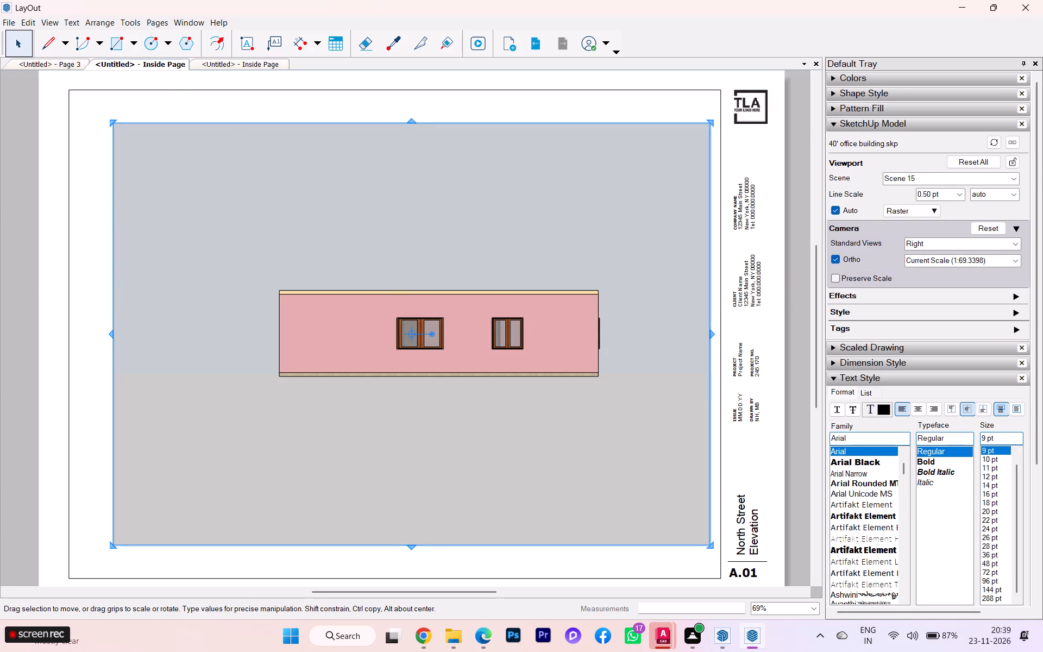
left_click(1012, 173)
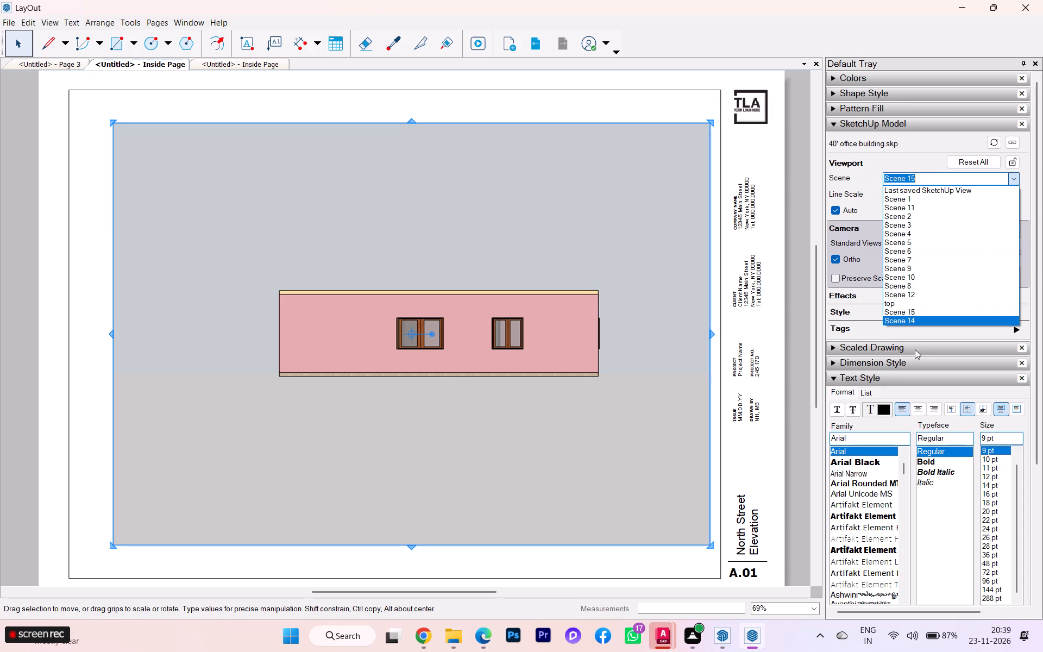
left_click(910, 308)
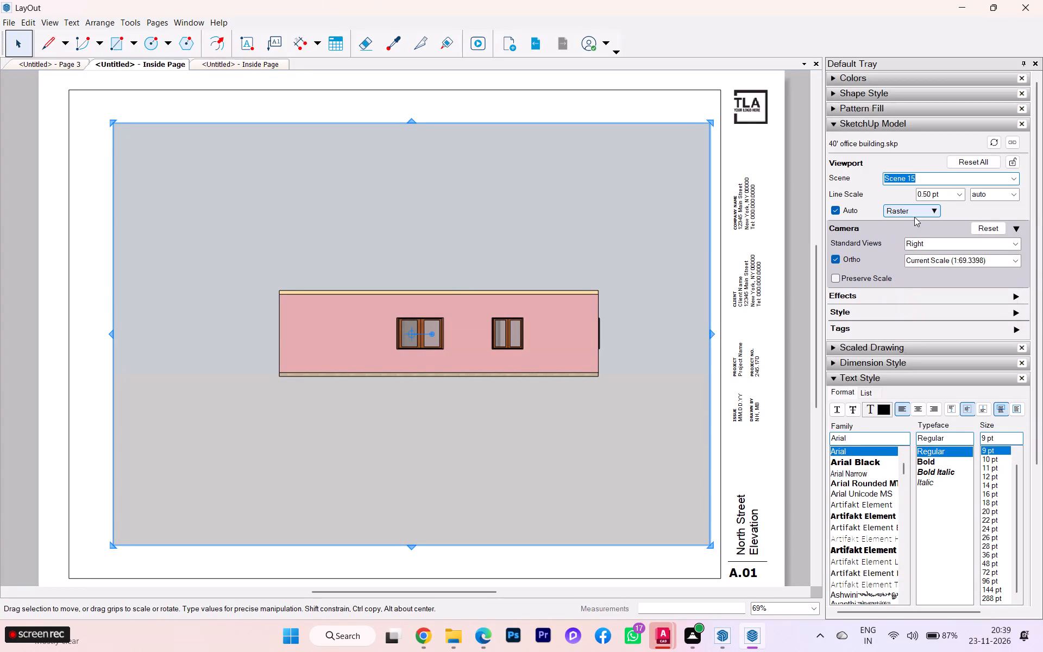
Change the side elevation viewport's rendering mode to Hybrid, leaving the rendering notice enabled.
left_click(450, 314)
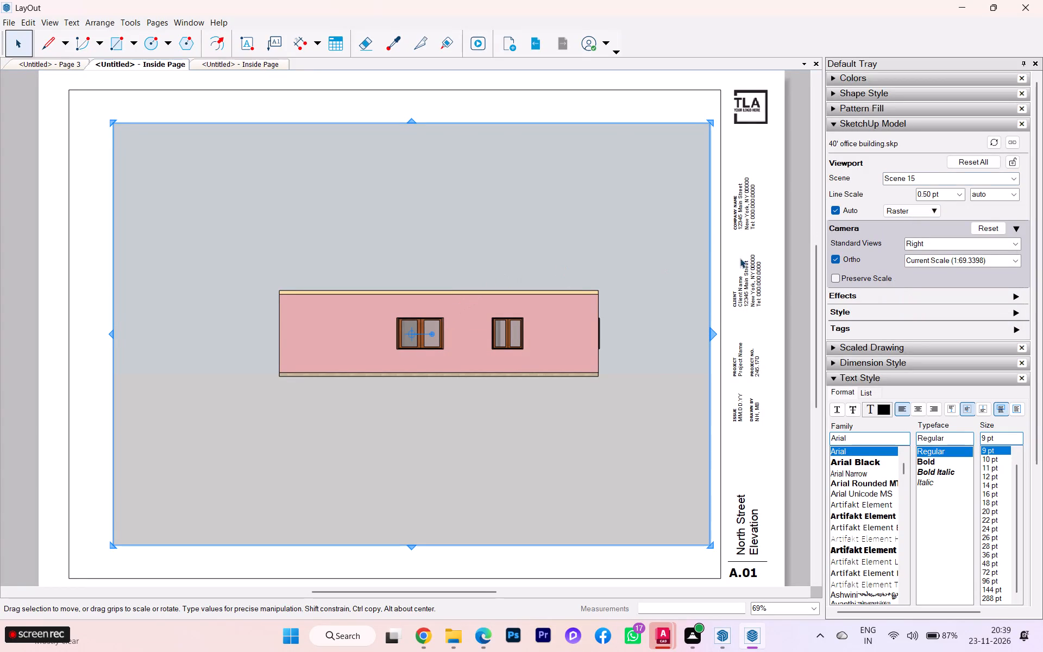
left_click(927, 213)
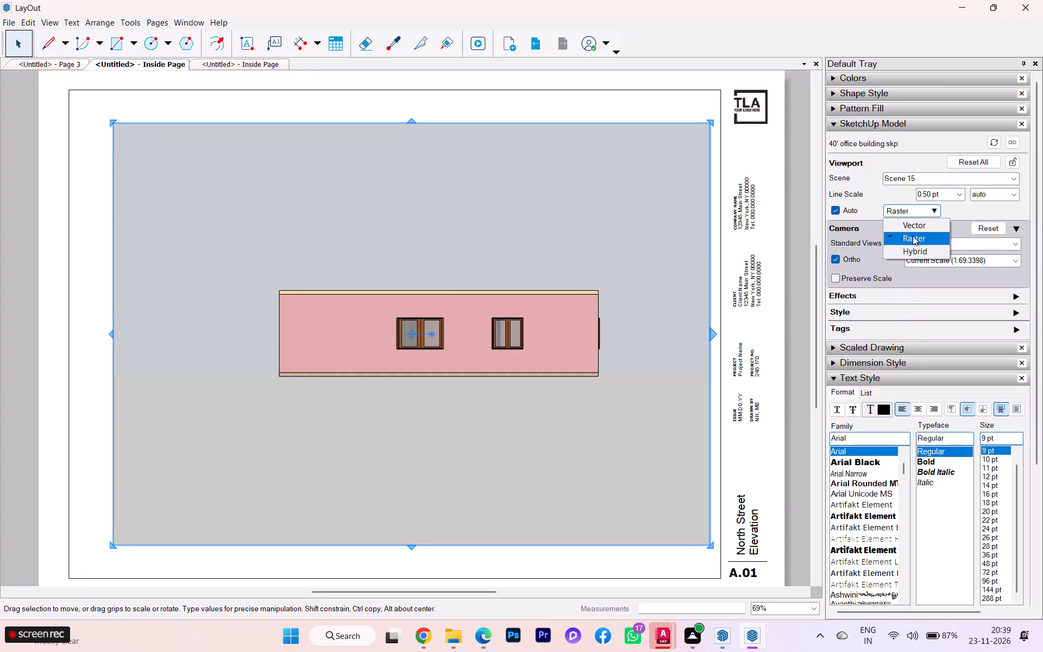
left_click(908, 250)
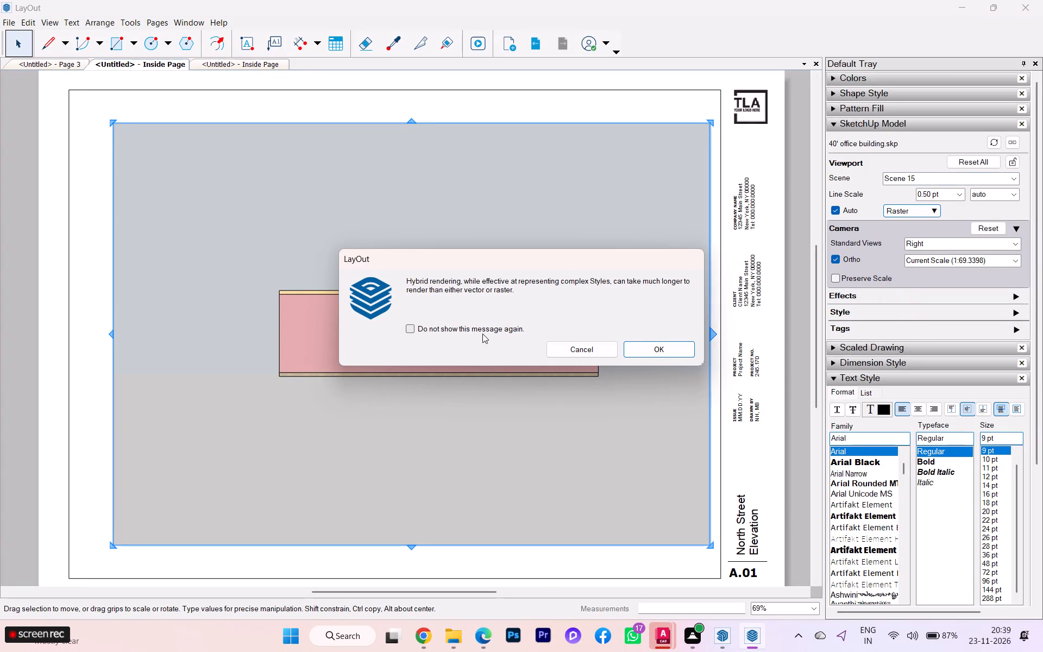
left_click(483, 327)
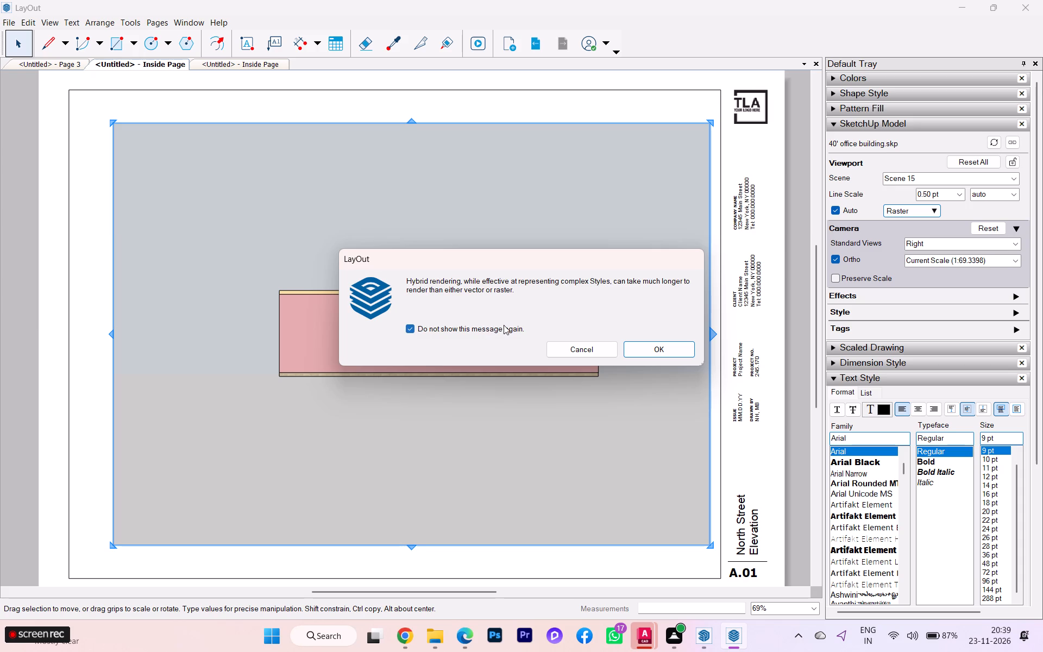
left_click(504, 325)
left_click(670, 345)
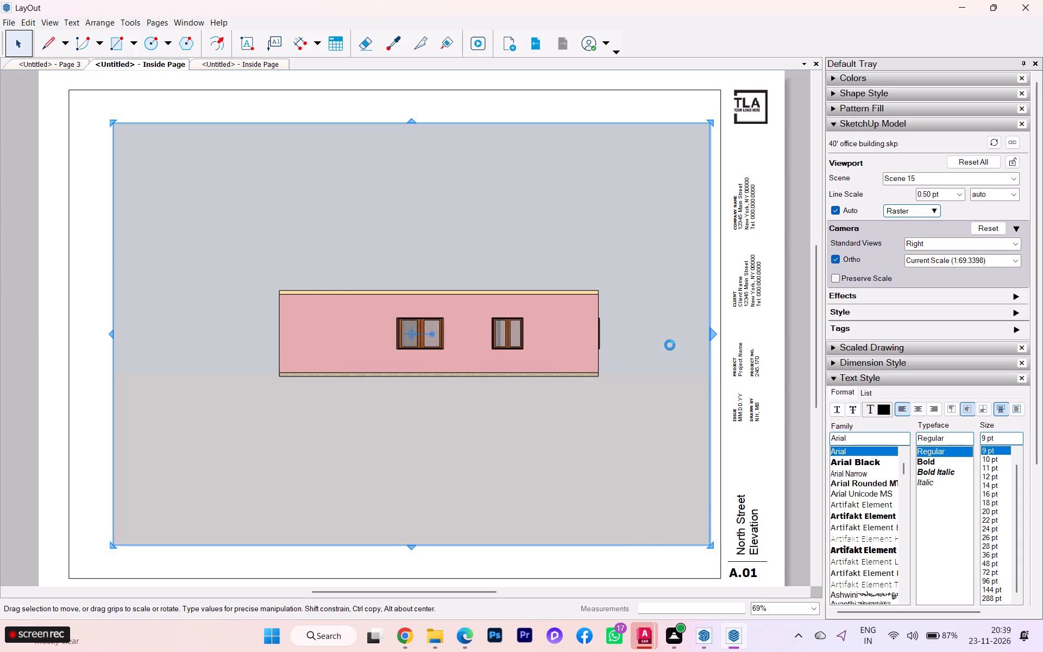
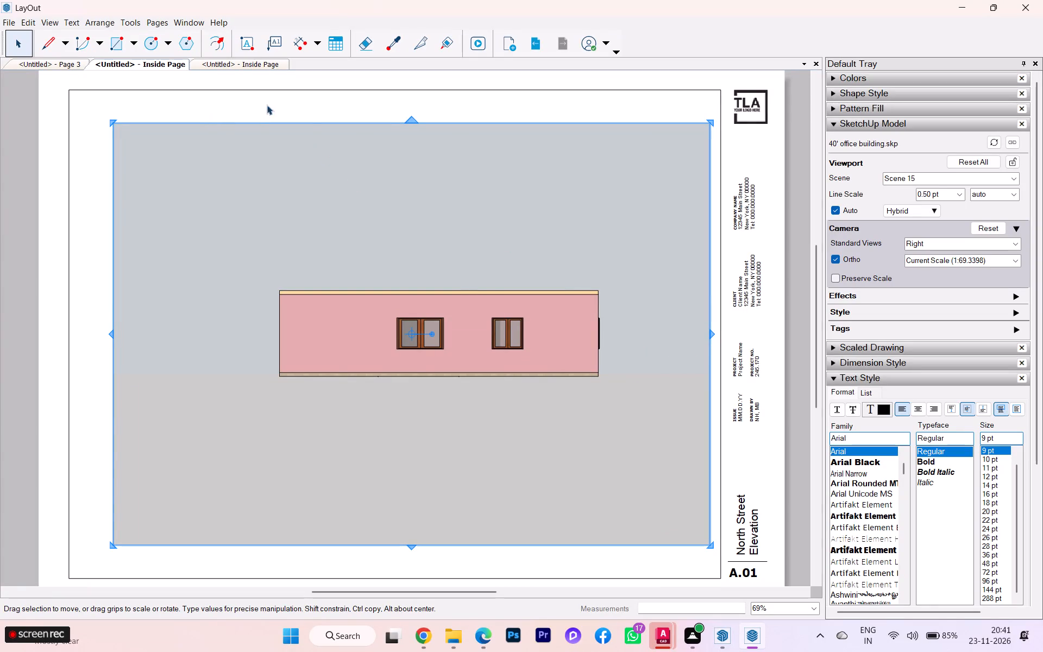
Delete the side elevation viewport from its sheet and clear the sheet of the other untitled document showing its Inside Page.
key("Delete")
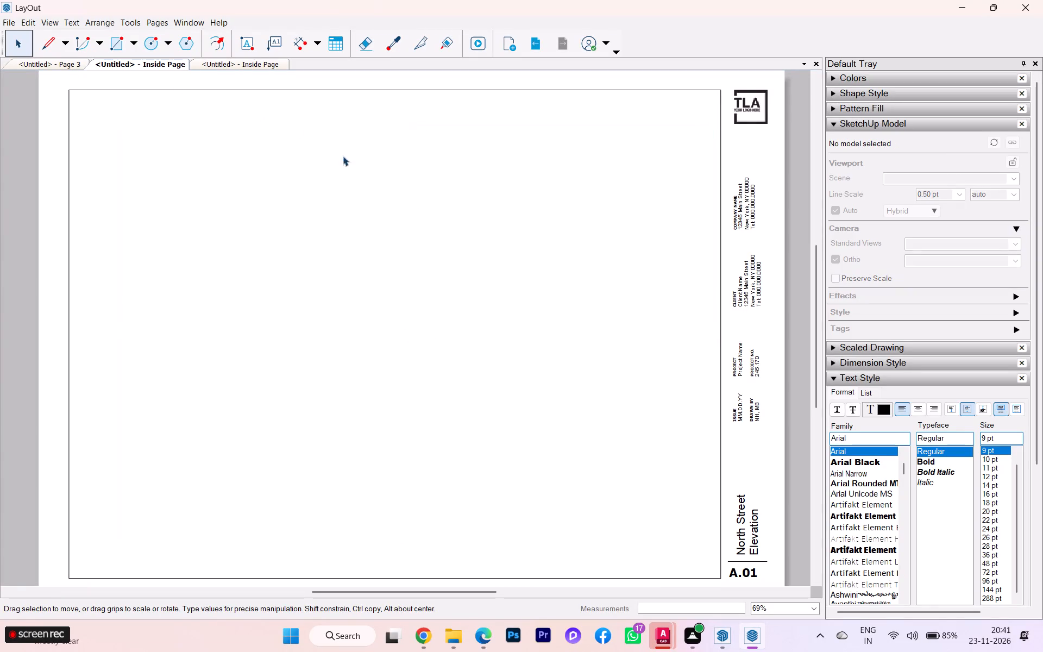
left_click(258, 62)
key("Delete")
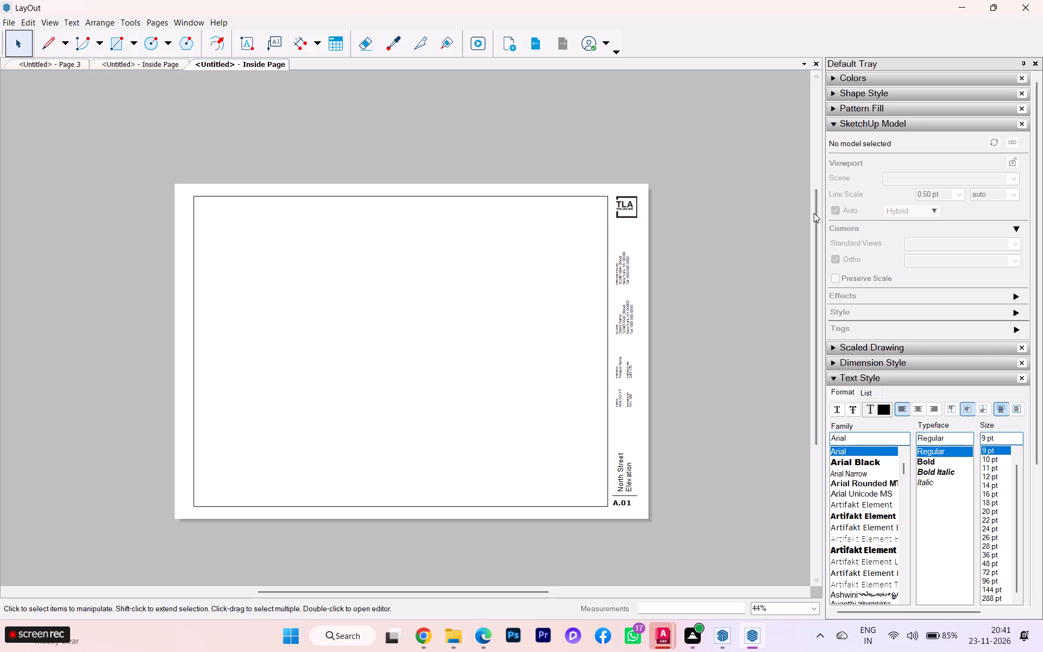
Examine the pages and layers of the three open documents, including the Cover Page.
left_click(837, 120)
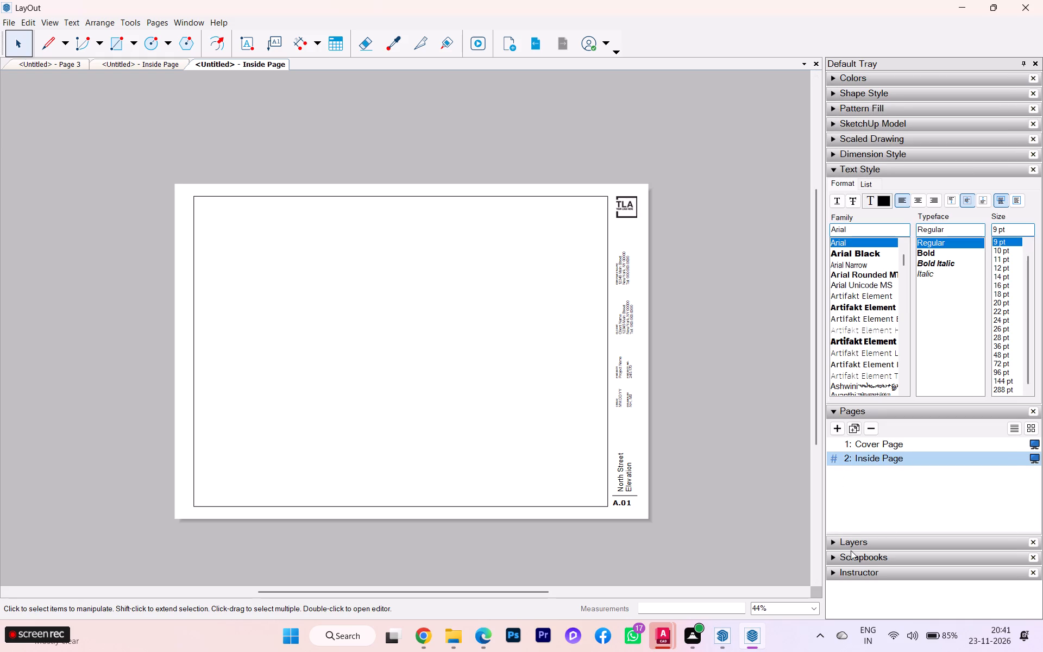
left_click(836, 540)
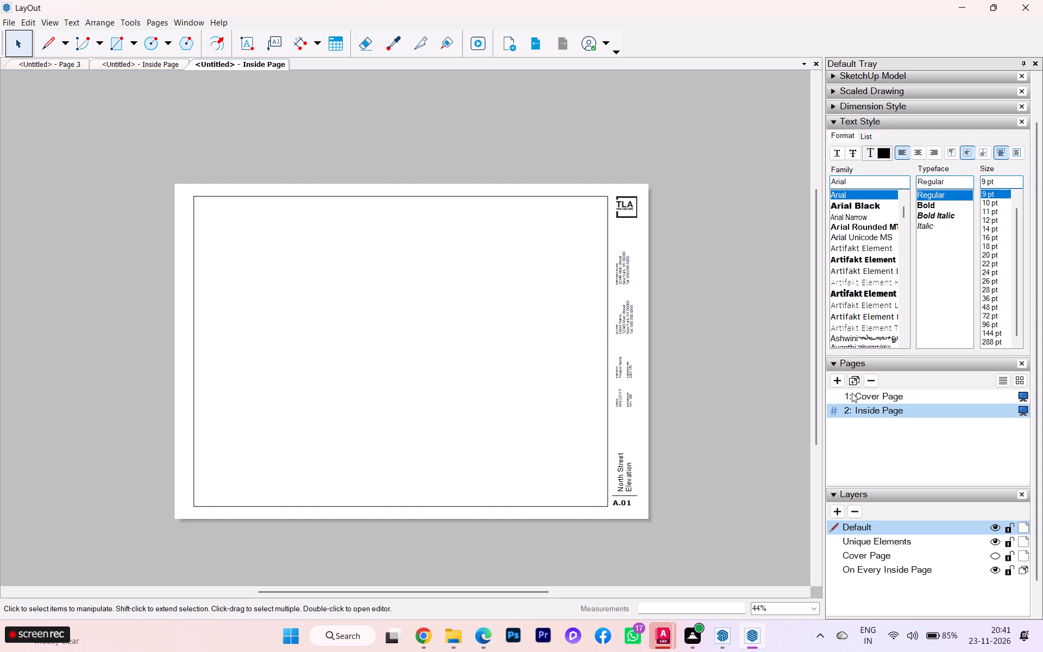
left_click(162, 61)
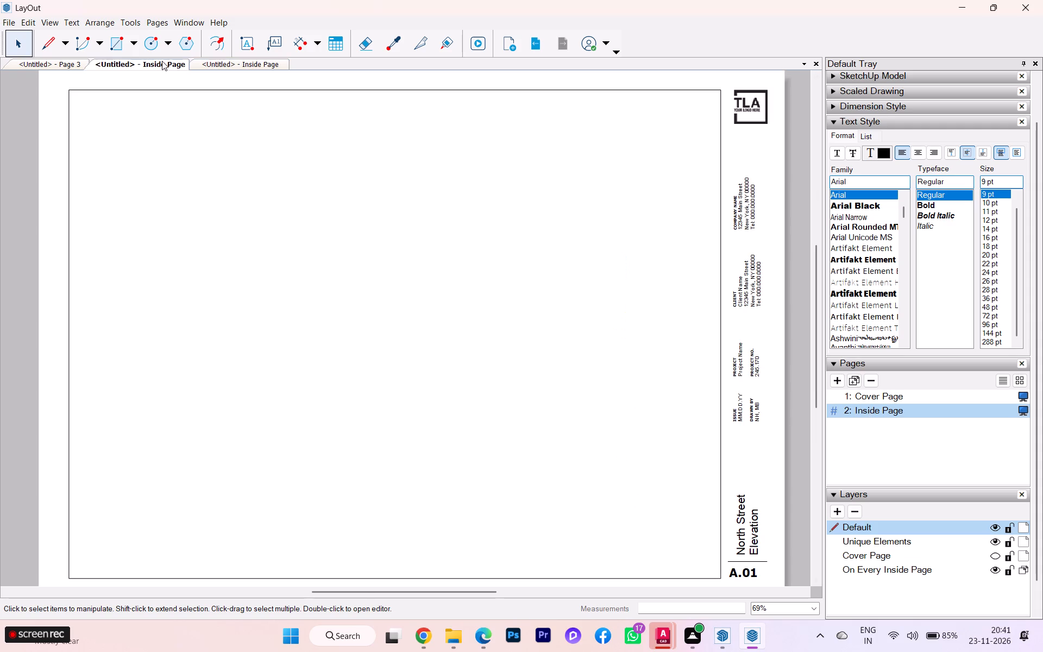
left_click(41, 62)
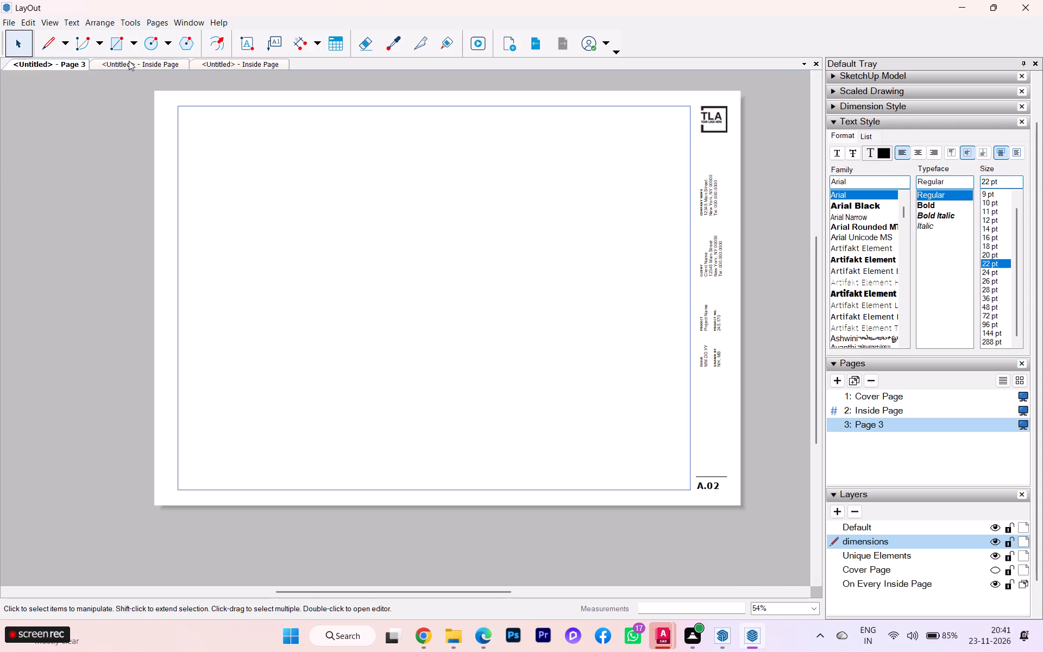
left_click(129, 61)
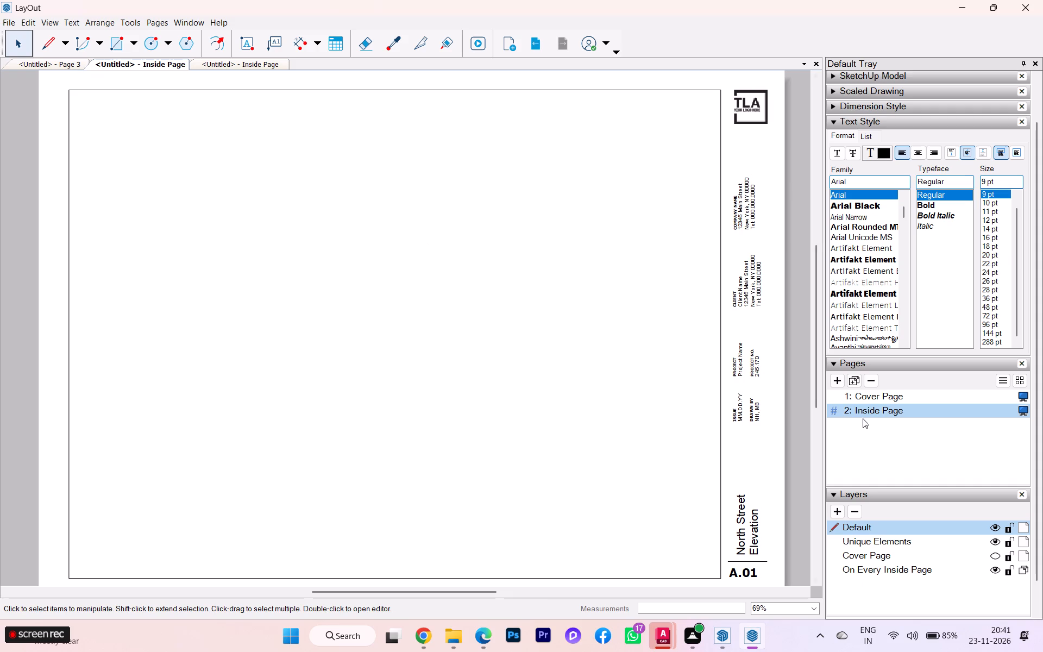
left_click(882, 389)
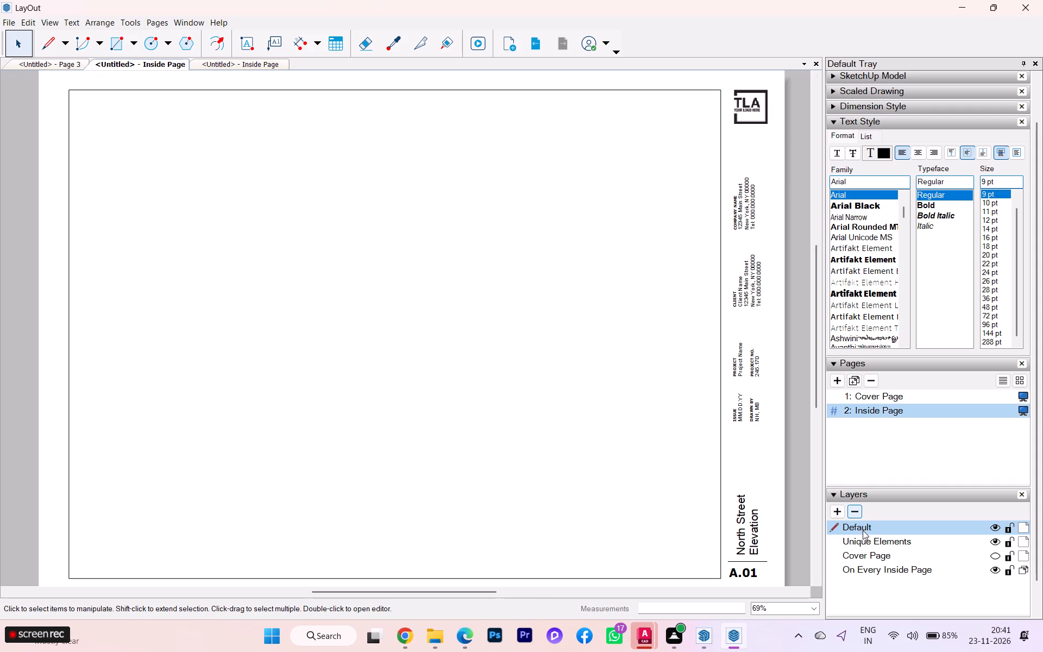
left_click(864, 541)
left_click(858, 549)
left_click(854, 566)
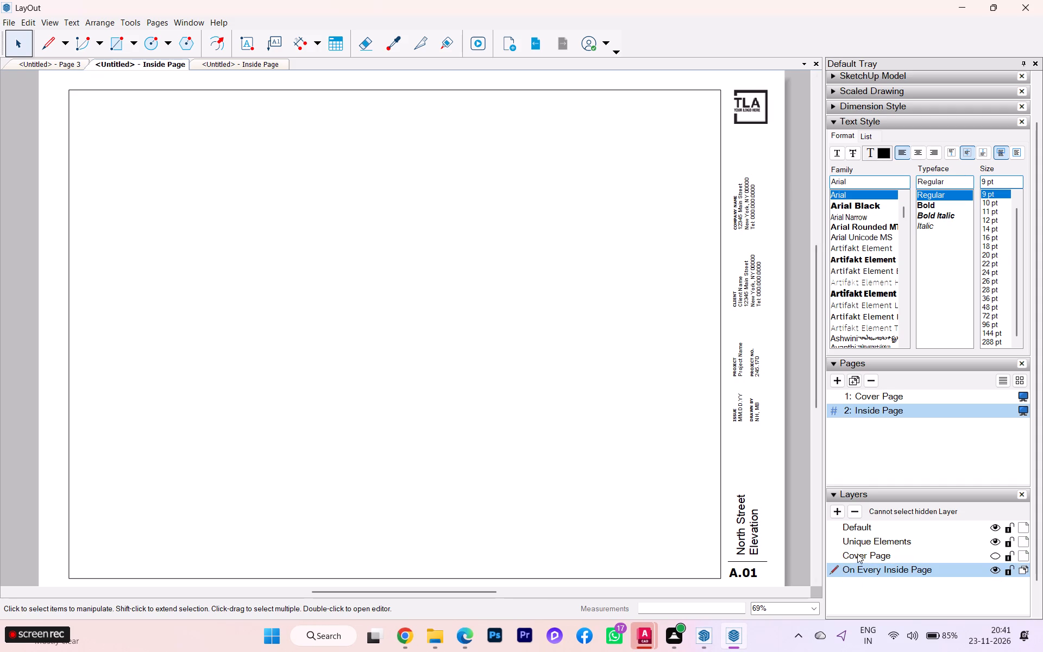
left_click(861, 529)
left_click(881, 390)
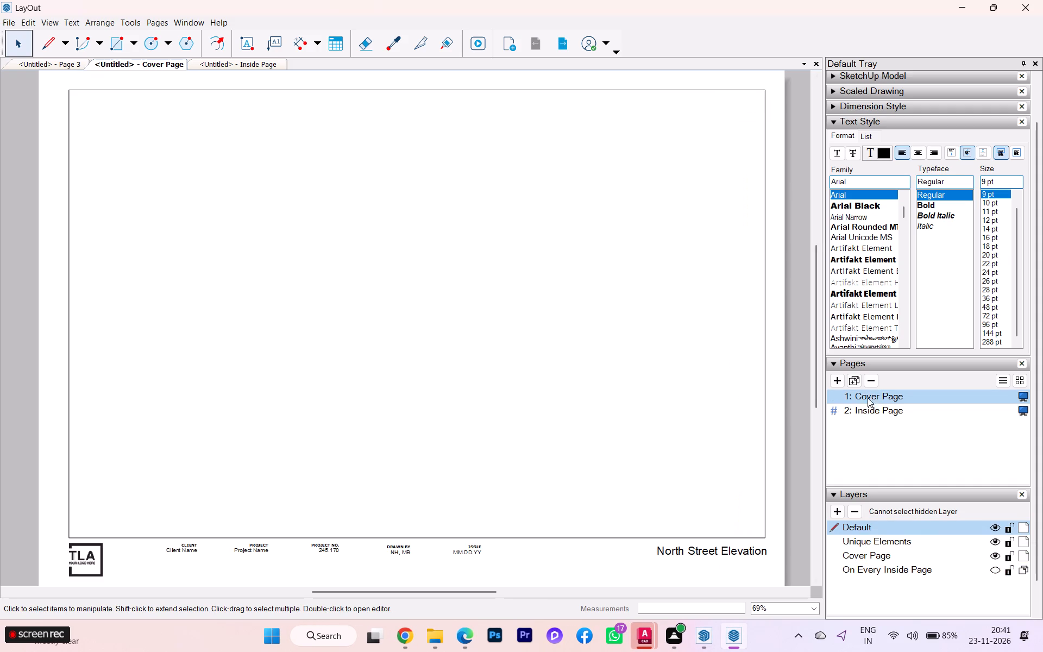
scroll(666, 424, "down", 2)
key("Delete")
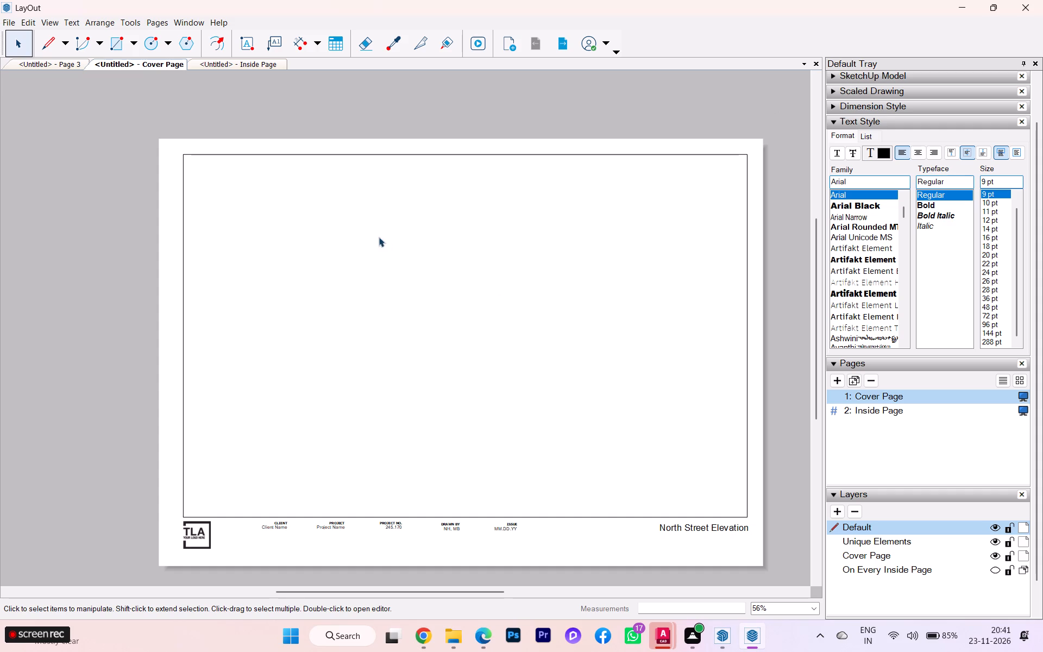
key("Delete")
Close all three untitled documents without saving and exit LayOut, returning to the SketchUp model.
right_click(198, 66)
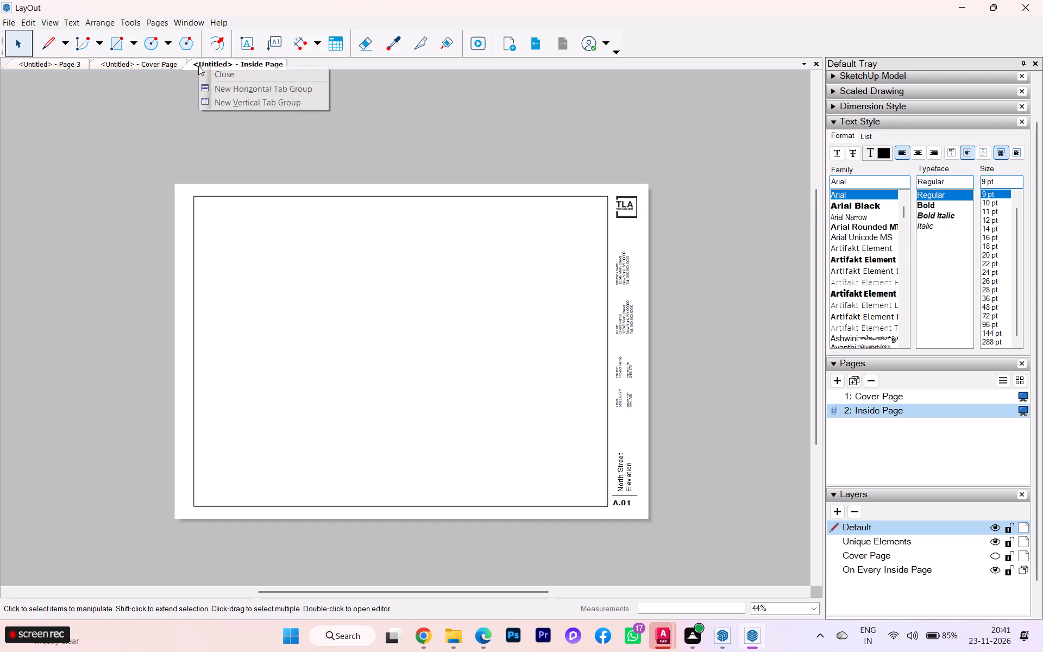
left_click(203, 71)
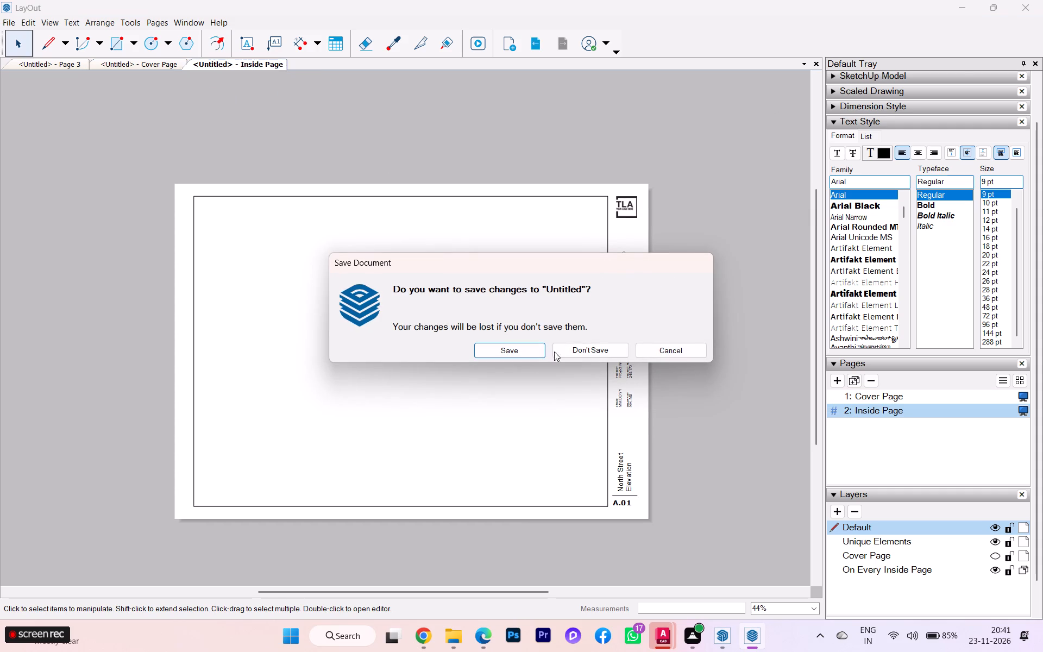
left_click(613, 351)
scroll(508, 342, "down", 1)
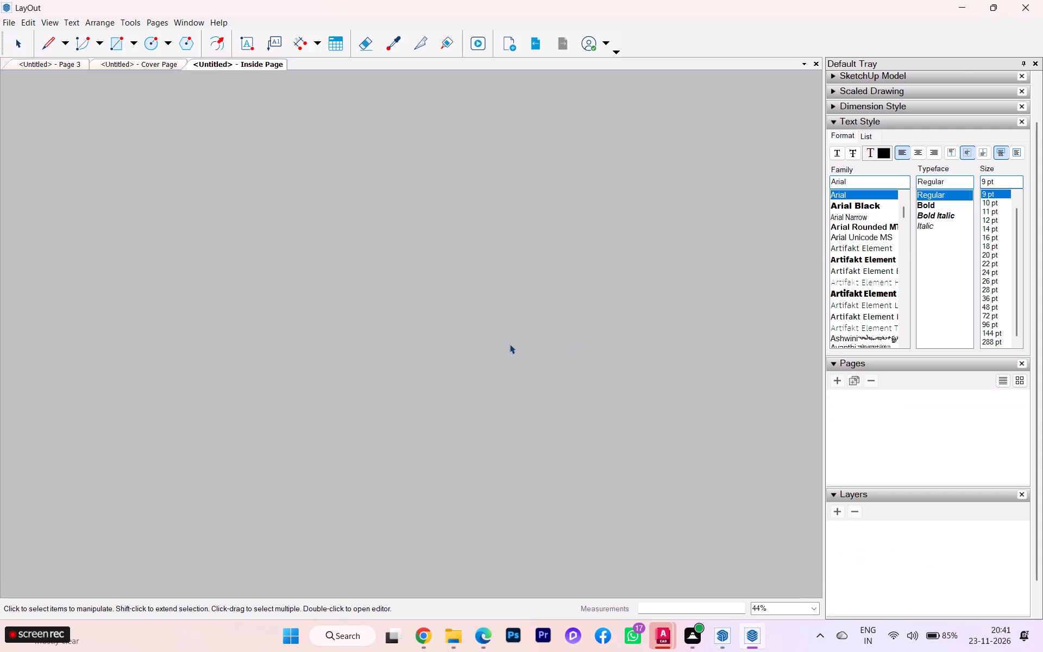
scroll(510, 344, "down", 2)
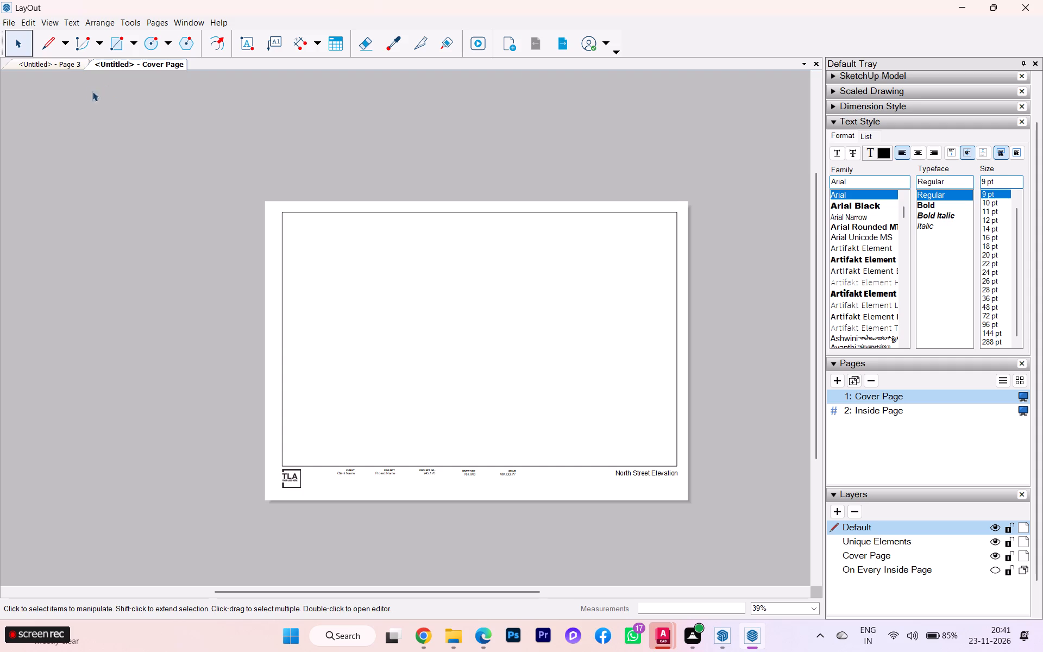
left_click(59, 63)
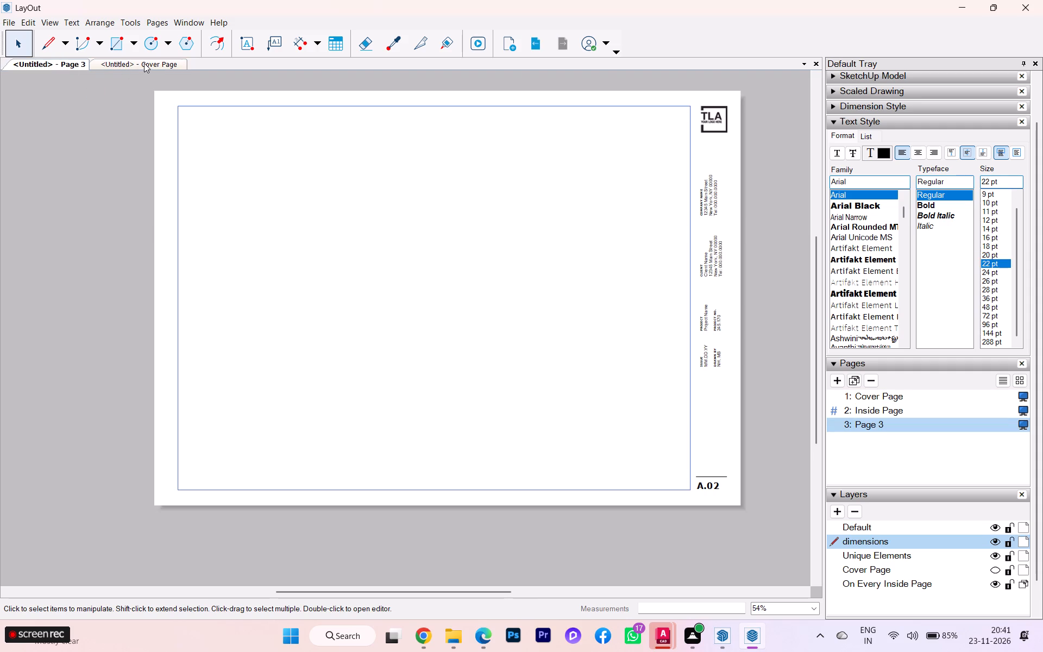
right_click(144, 63)
left_click(162, 76)
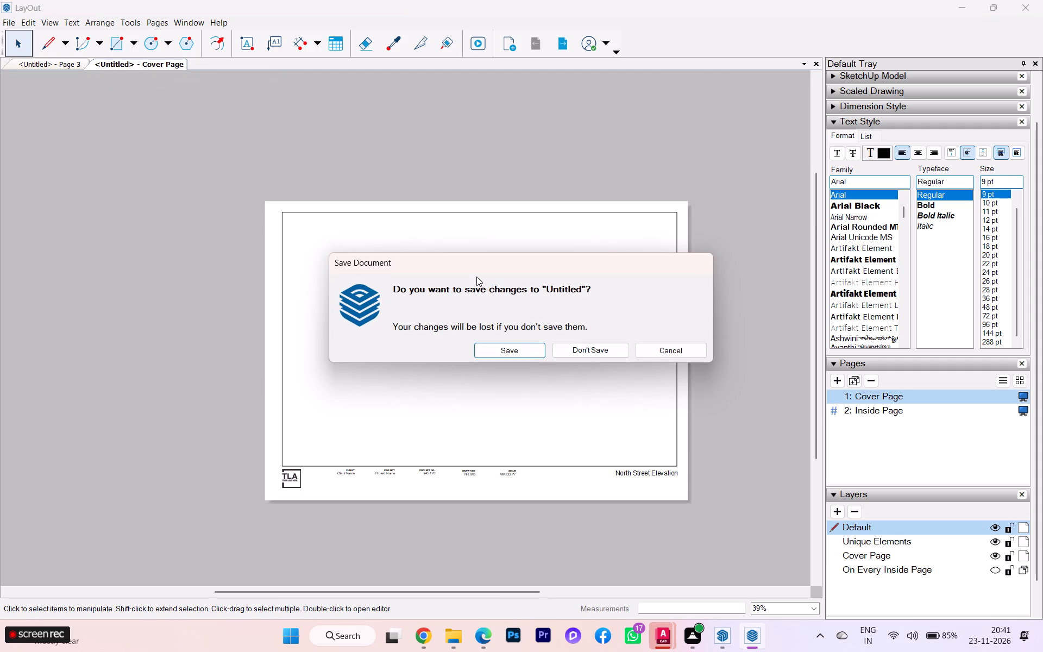
left_click(597, 355)
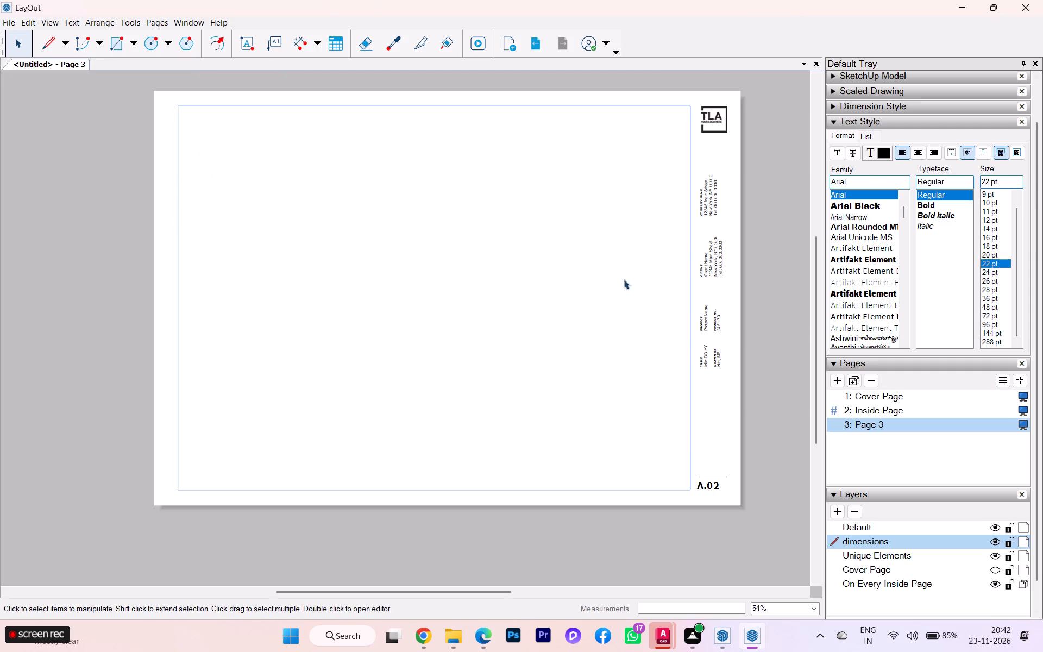
left_click(1029, 0)
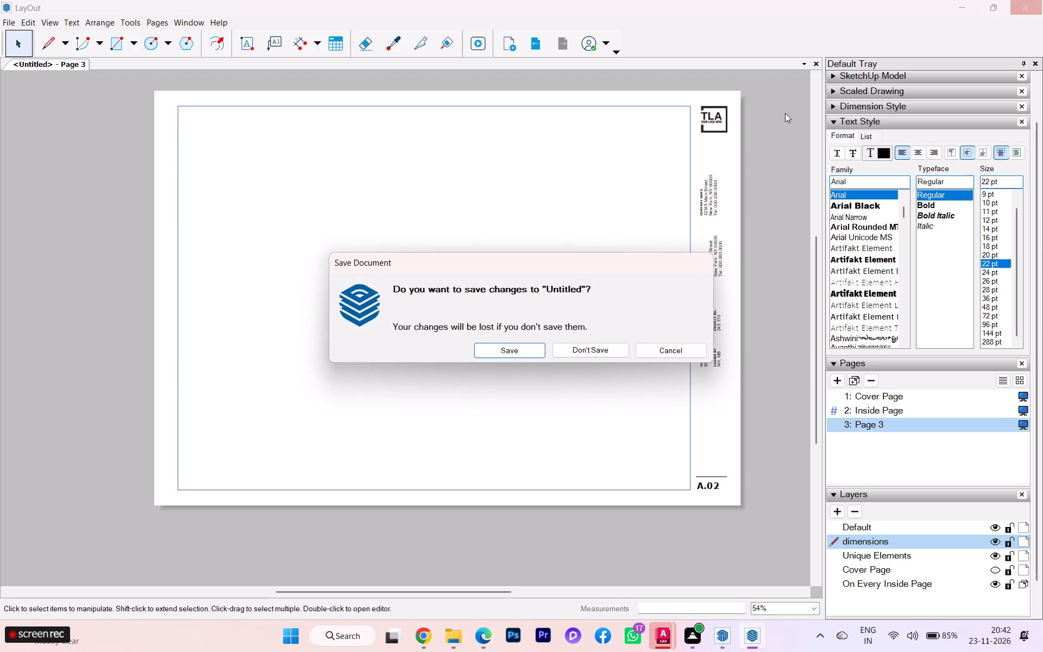
left_click(608, 352)
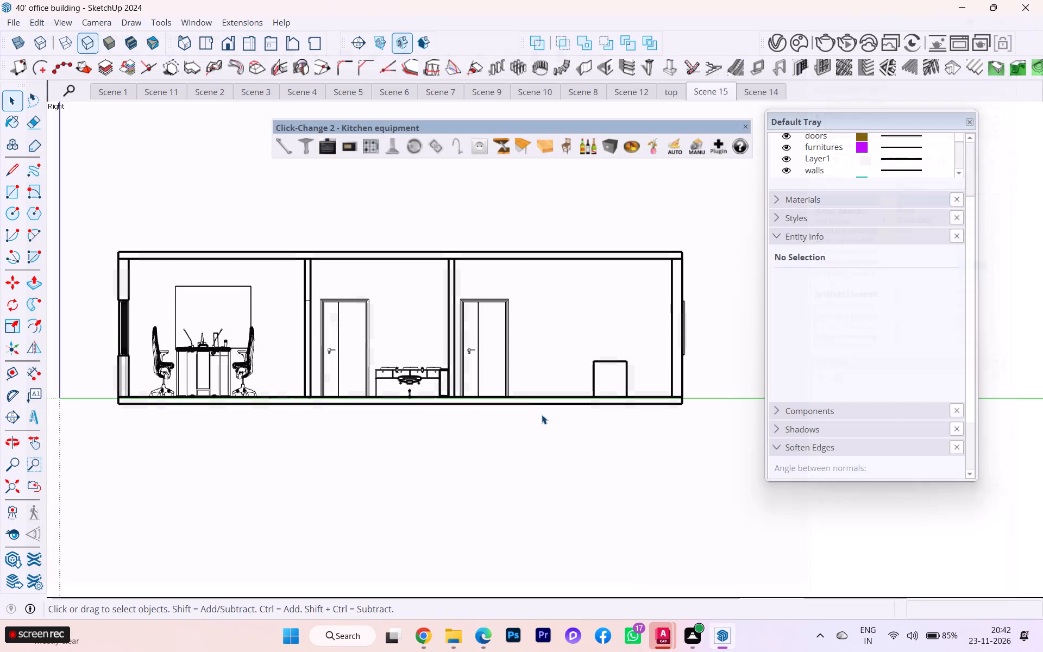
Activate Scene 14 with the top-view floor plan of the office building.
scroll(549, 428, "down", 2)
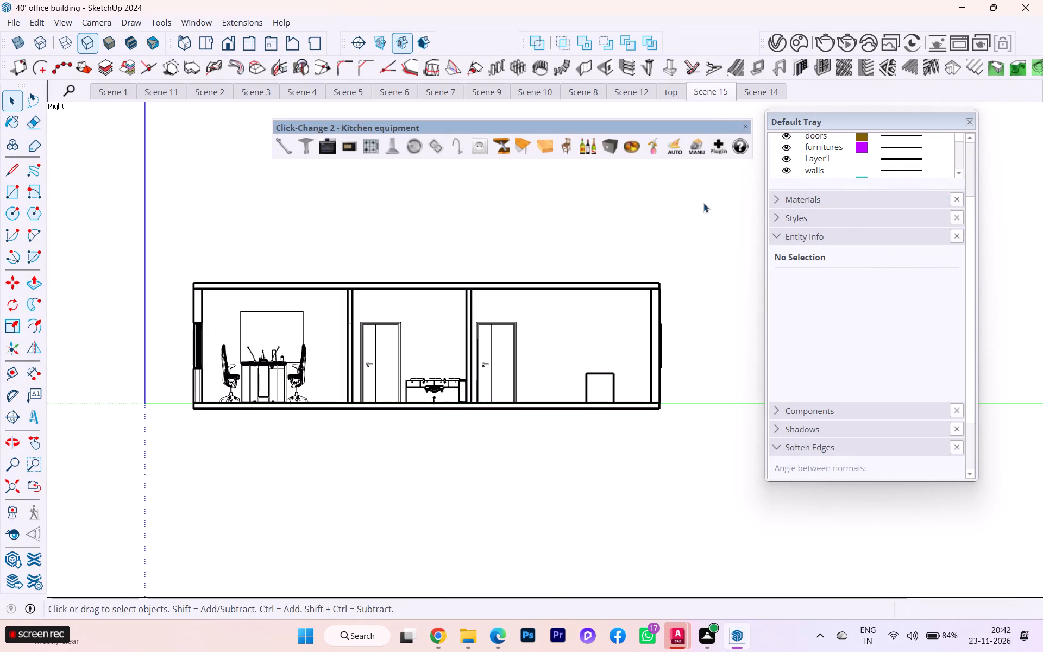
left_click(776, 92)
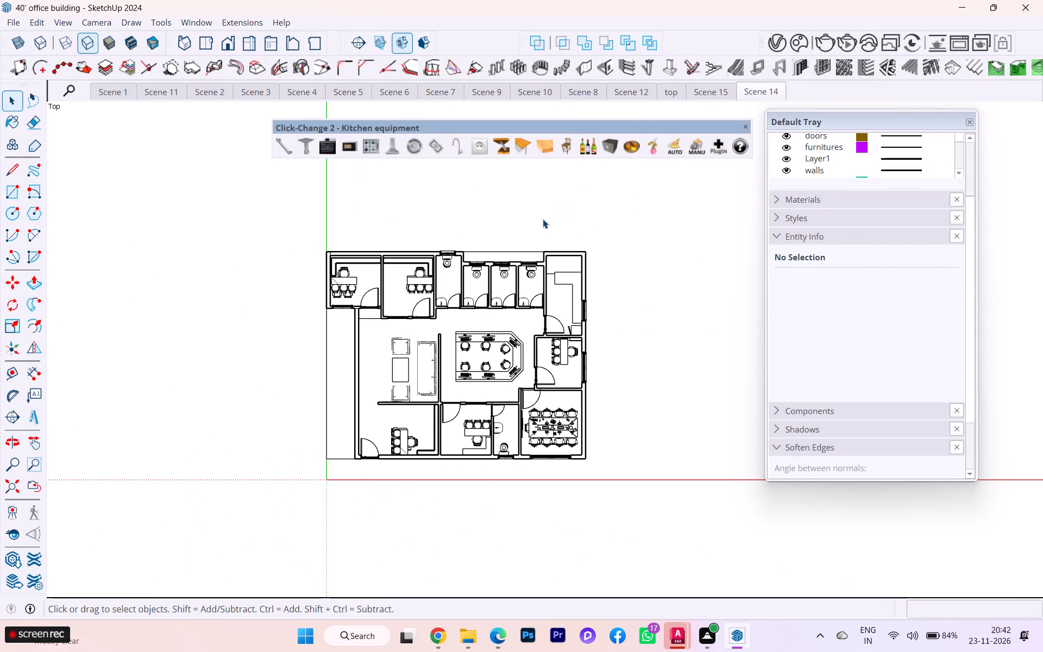
scroll(362, 300, "up", 1)
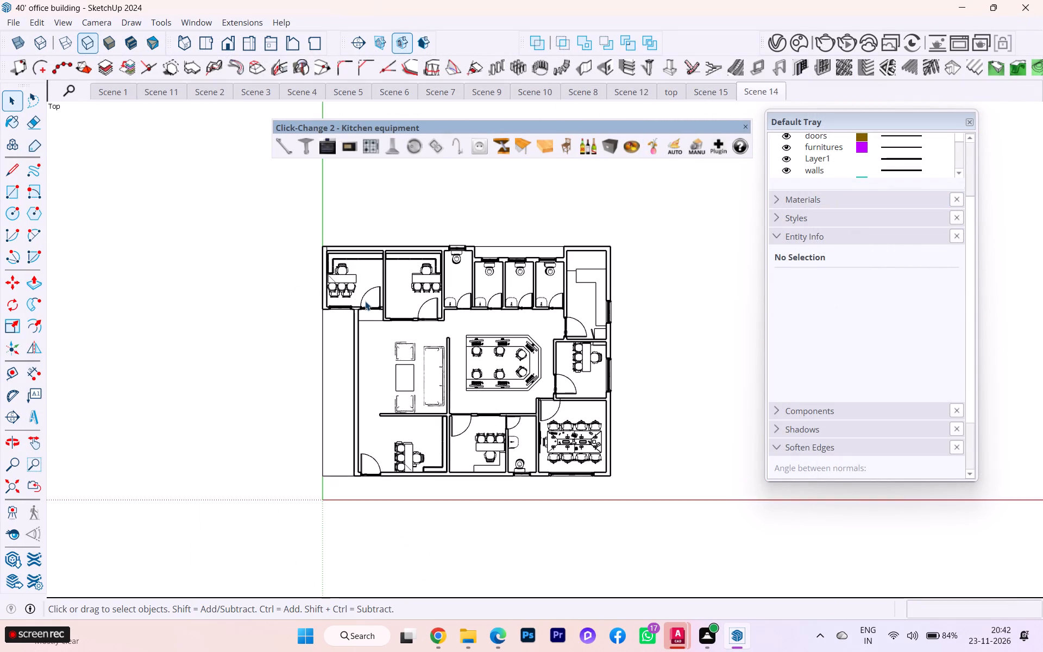
scroll(365, 301, "up", 3)
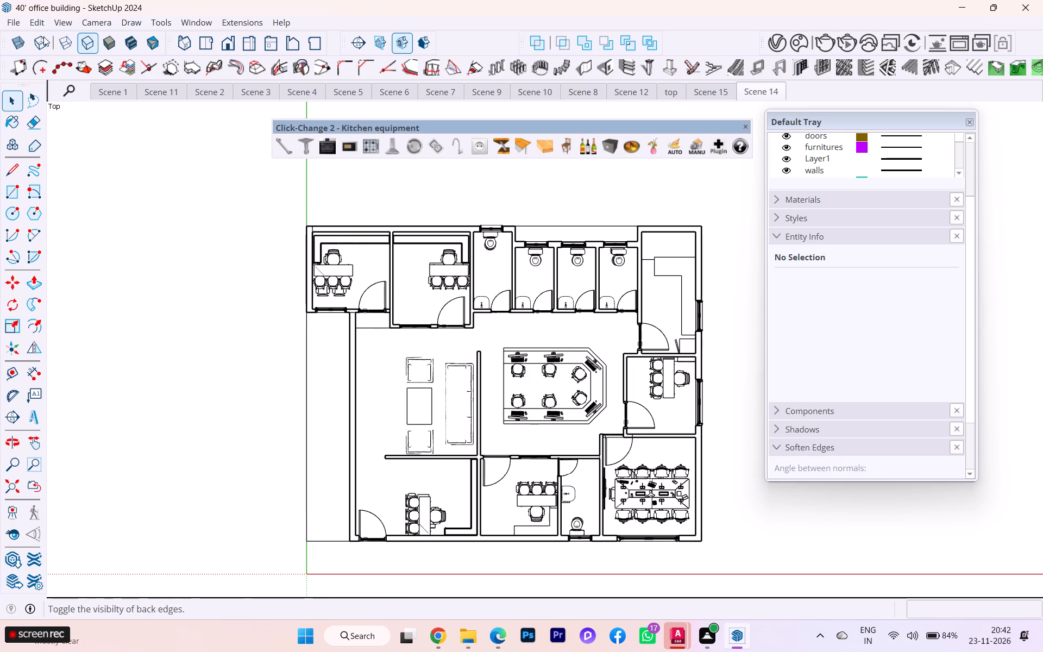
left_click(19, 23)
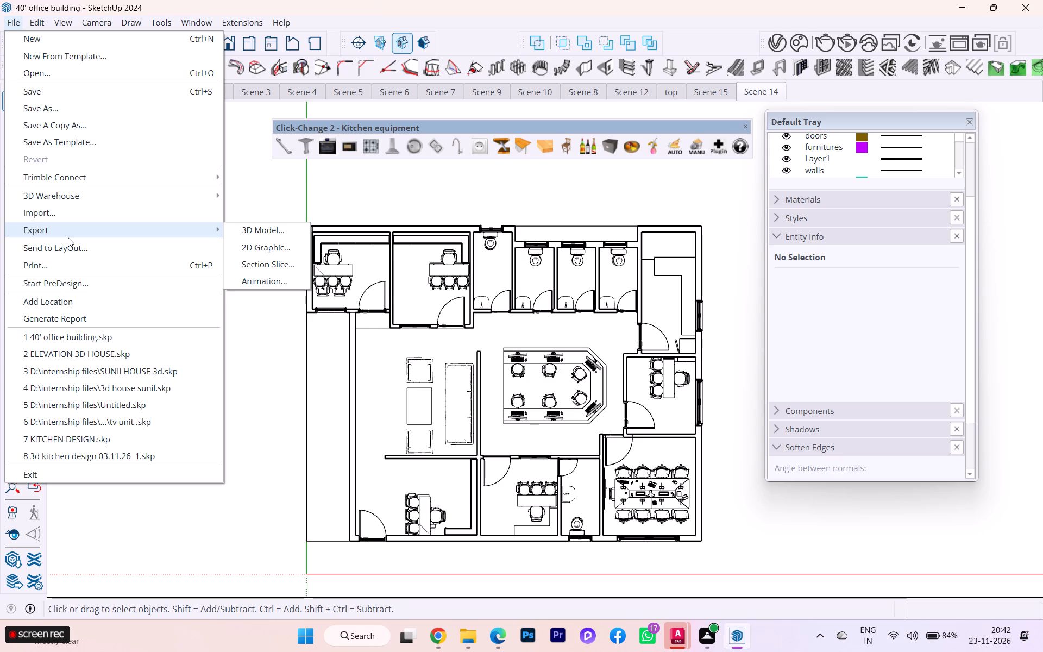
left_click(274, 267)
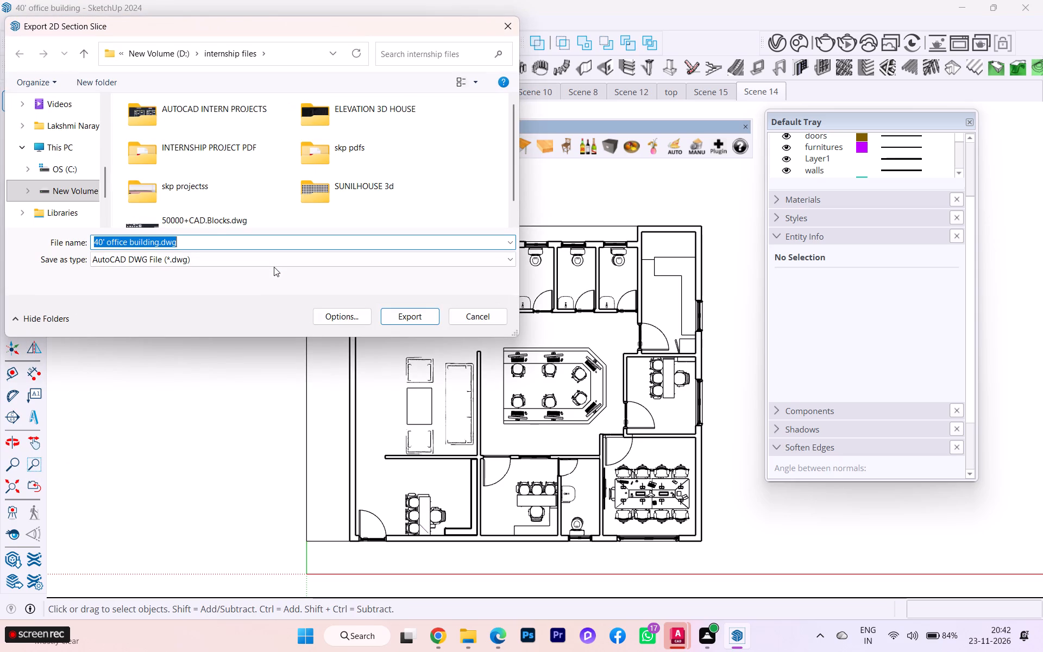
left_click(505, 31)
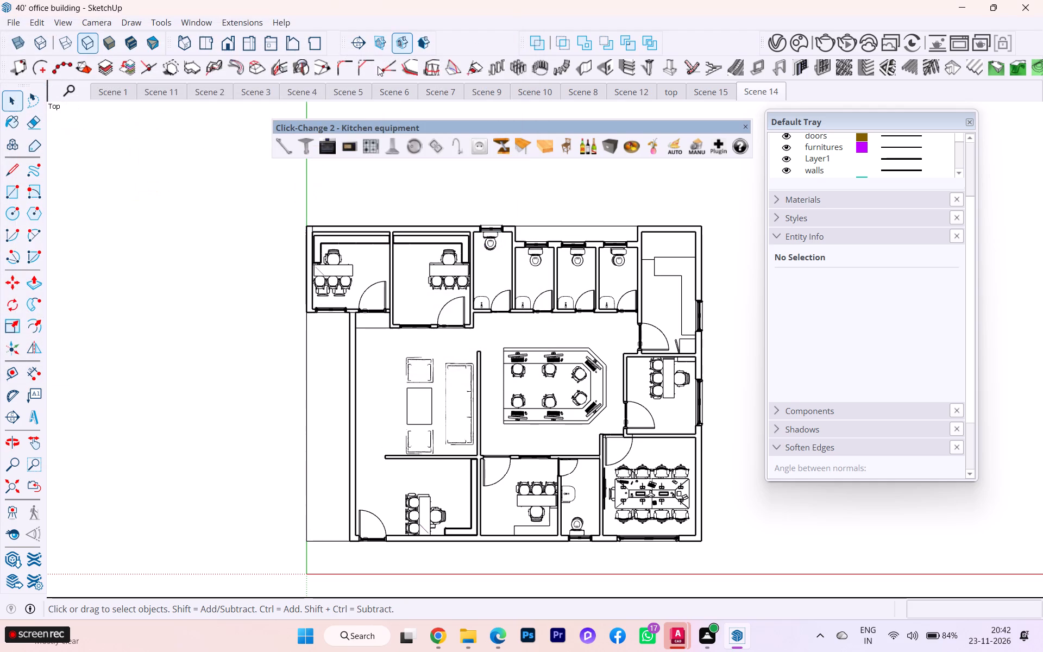
Send the office building model to LayOut using the Simple A3 Landscape titleblock template.
left_click(10, 22)
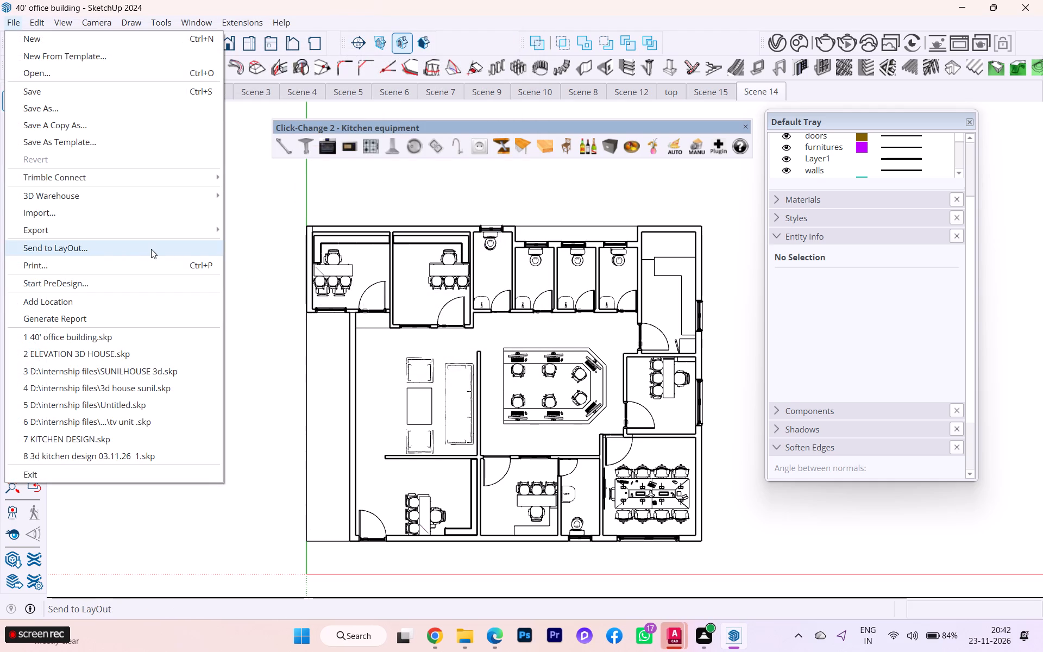
left_click(69, 249)
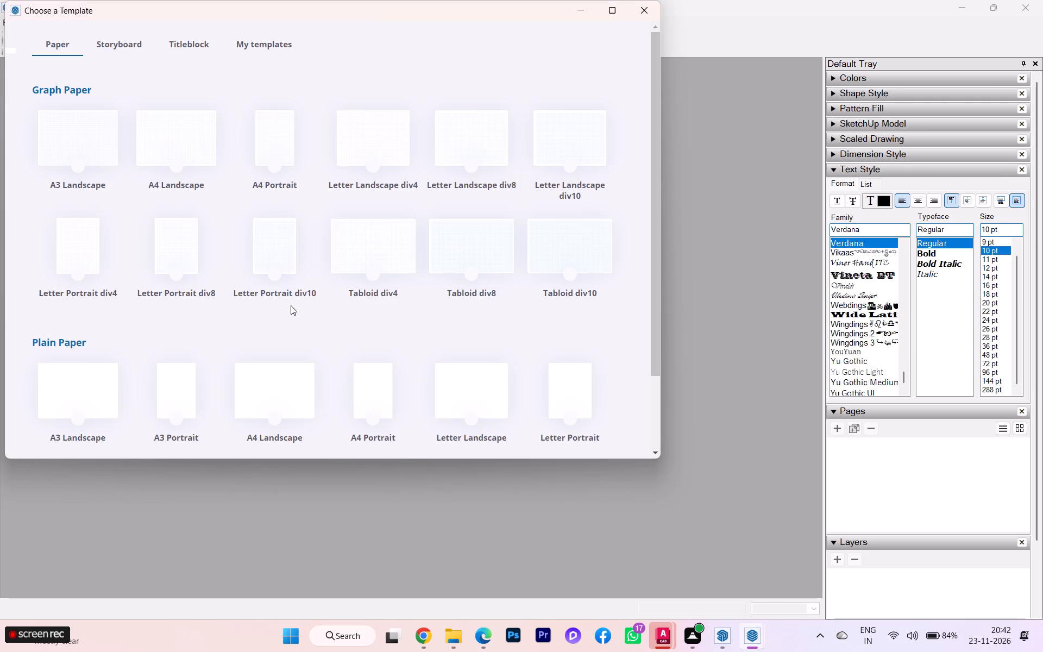
left_click(182, 35)
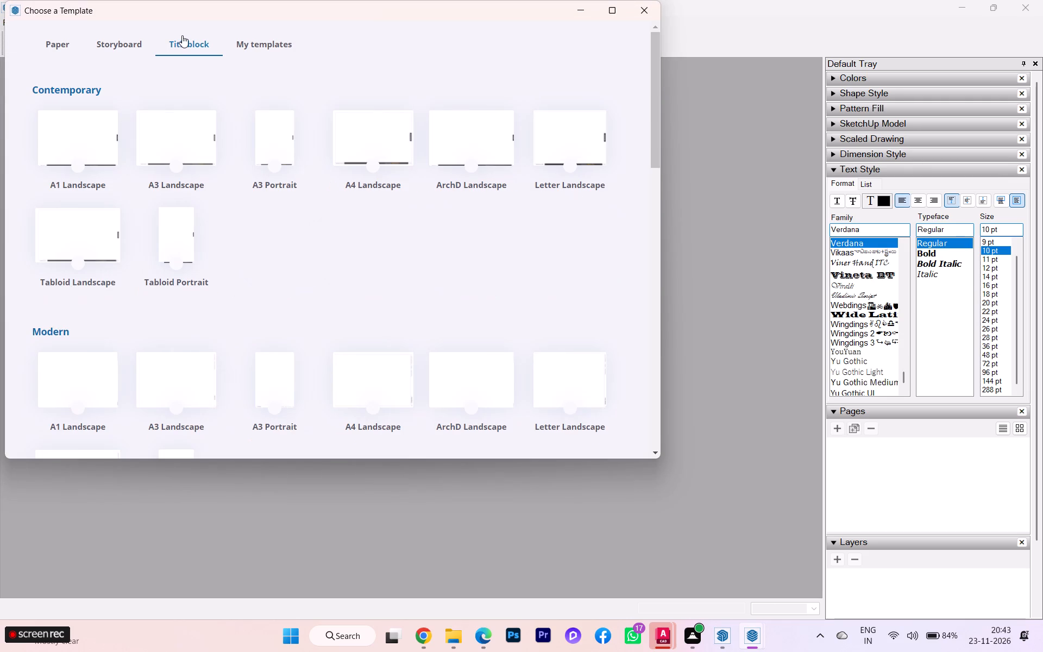
scroll(86, 279, "down", 6)
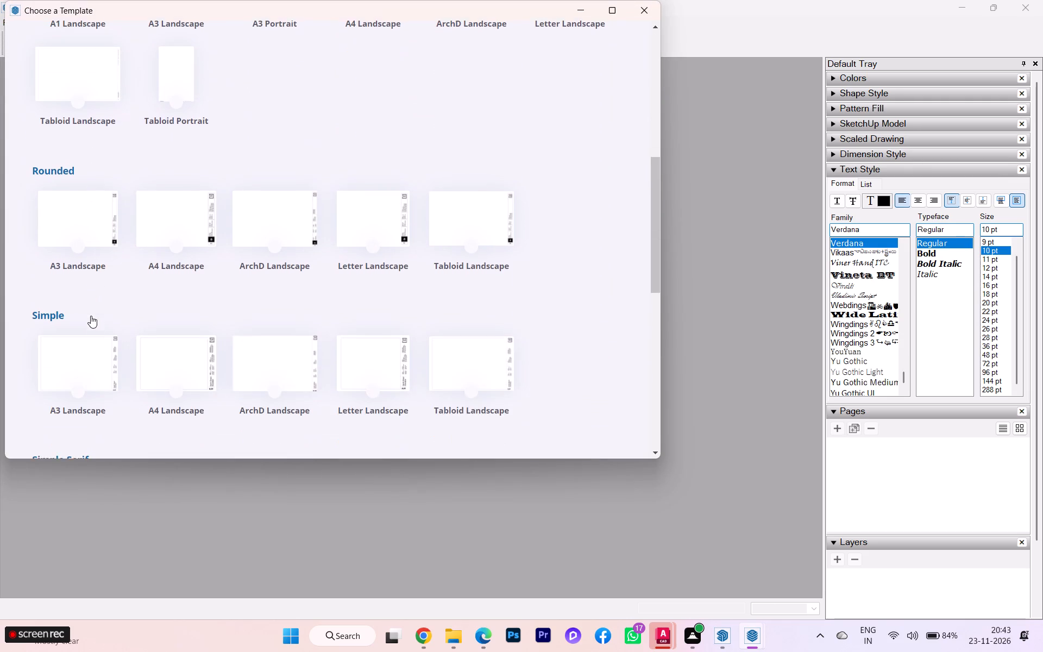
left_click(72, 338)
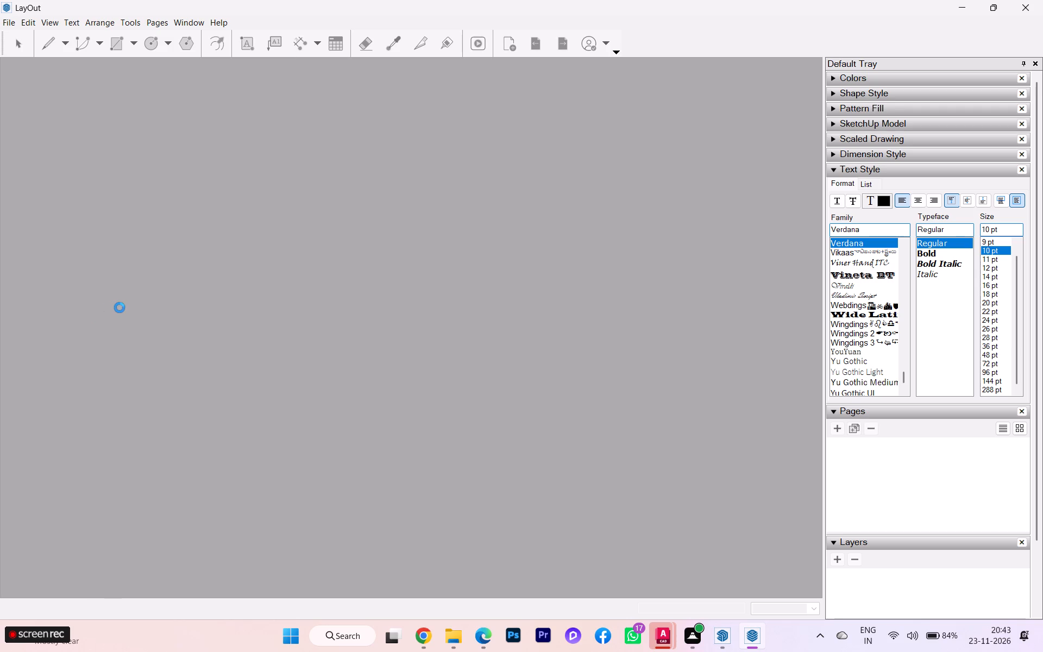
left_click(120, 308)
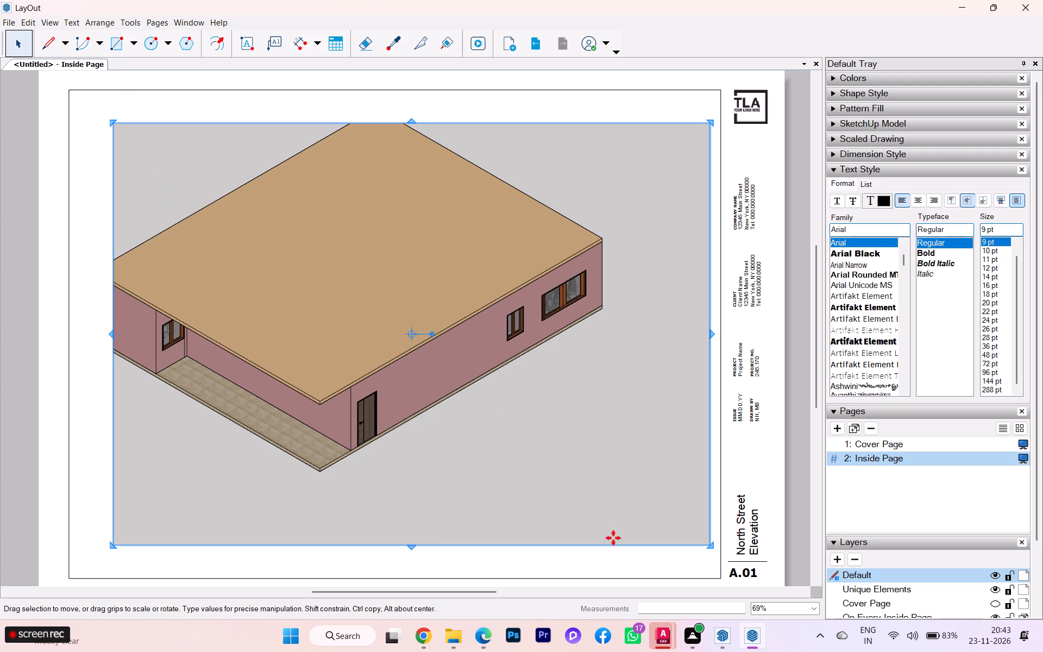
Switch to SketchUp and export the top-view floor plan as the JPEG 2D graphic 40' office building.jpg in the internship files folder.
left_click(731, 574)
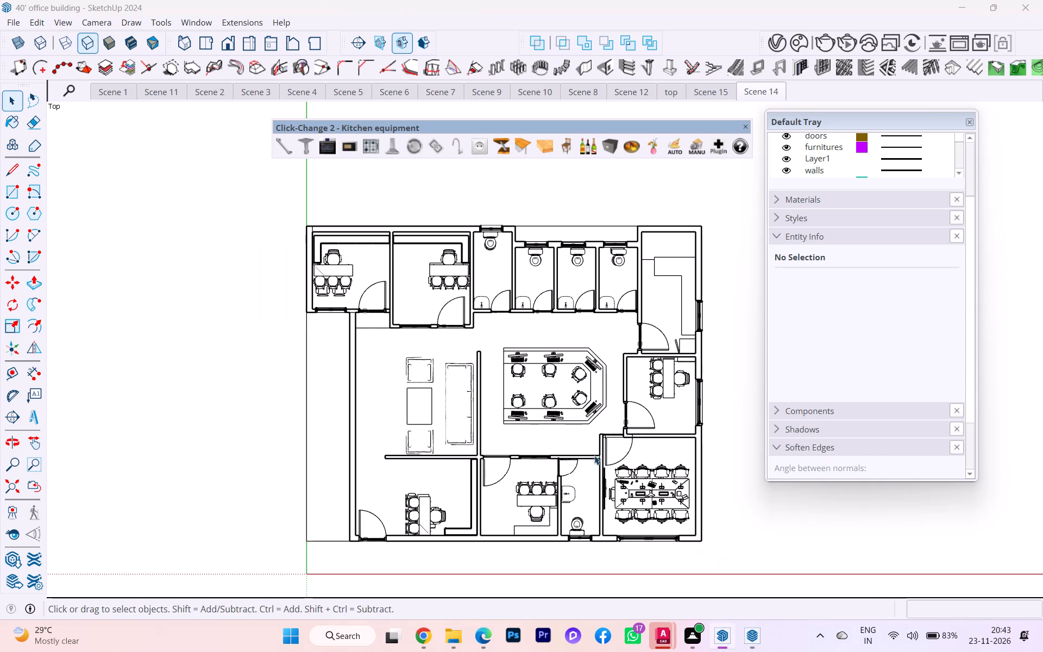
left_click(14, 15)
left_click(14, 15)
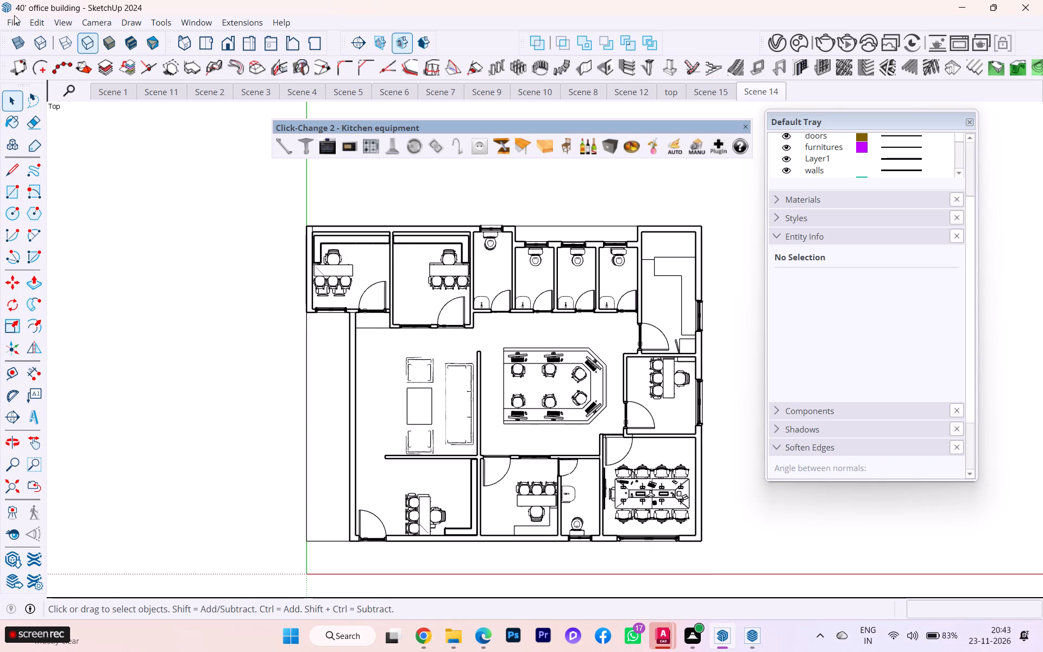
left_click(0, 27)
left_click(8, 21)
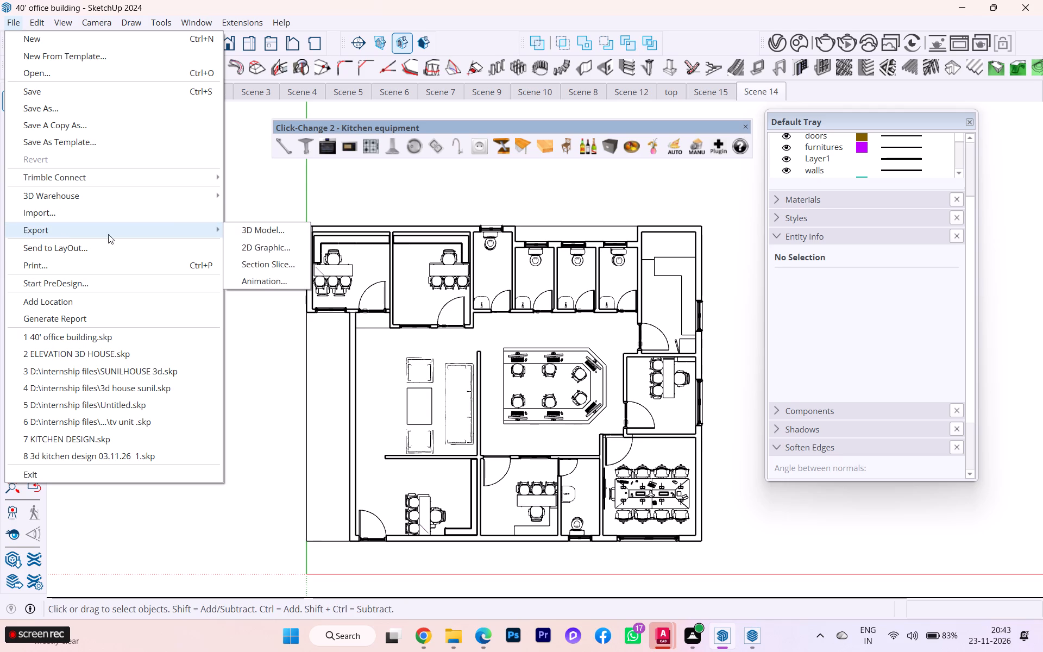
left_click(253, 242)
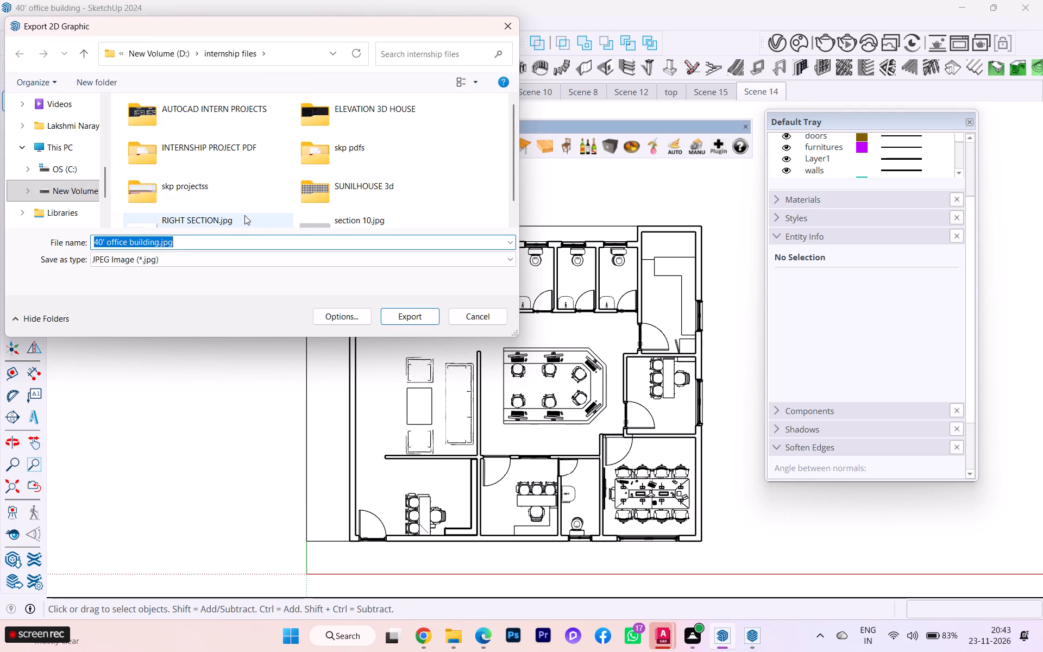
scroll(244, 215, "down", 1)
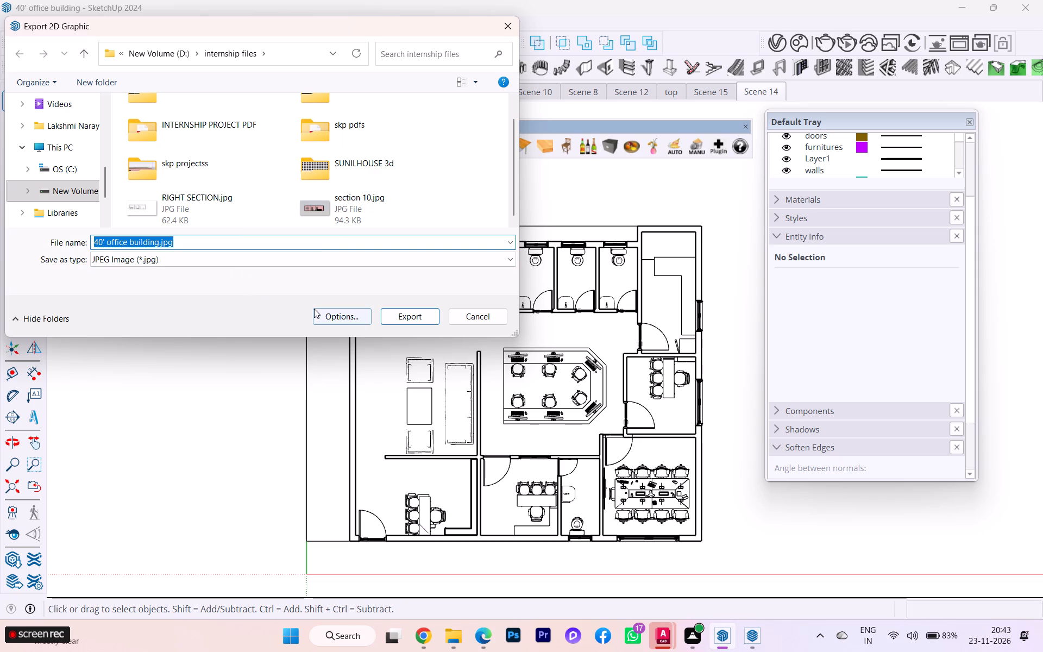
left_click(426, 316)
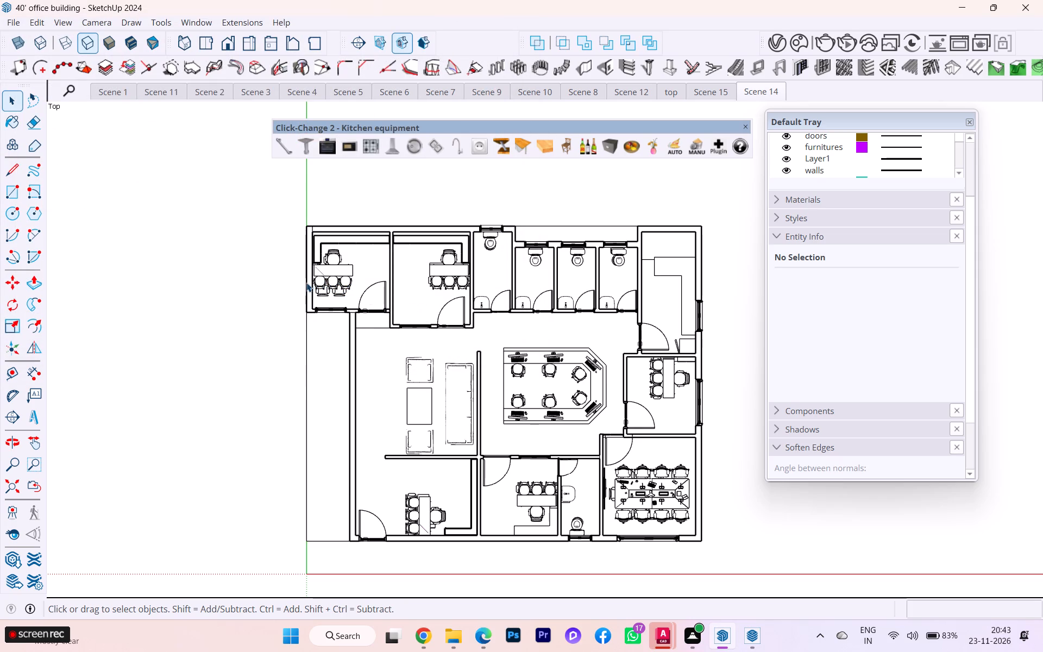
Save the model and send its Scene 14 floor plan to LayOut using the Simple A3 Landscape titleblock template.
left_click(11, 16)
left_click(9, 25)
left_click(9, 24)
left_click(11, 22)
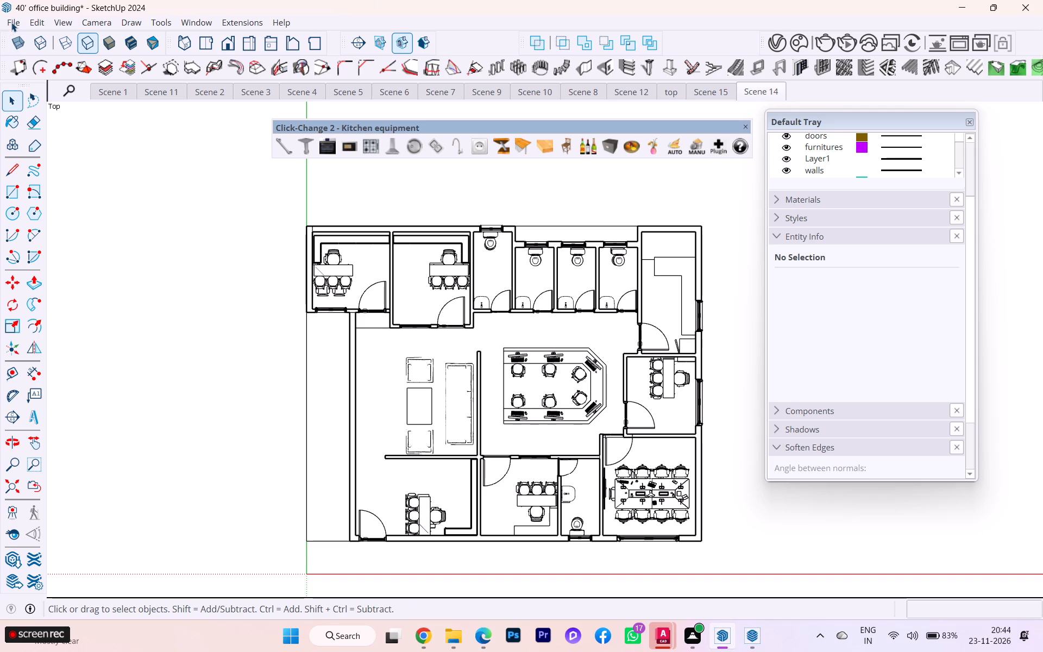
left_click(14, 20)
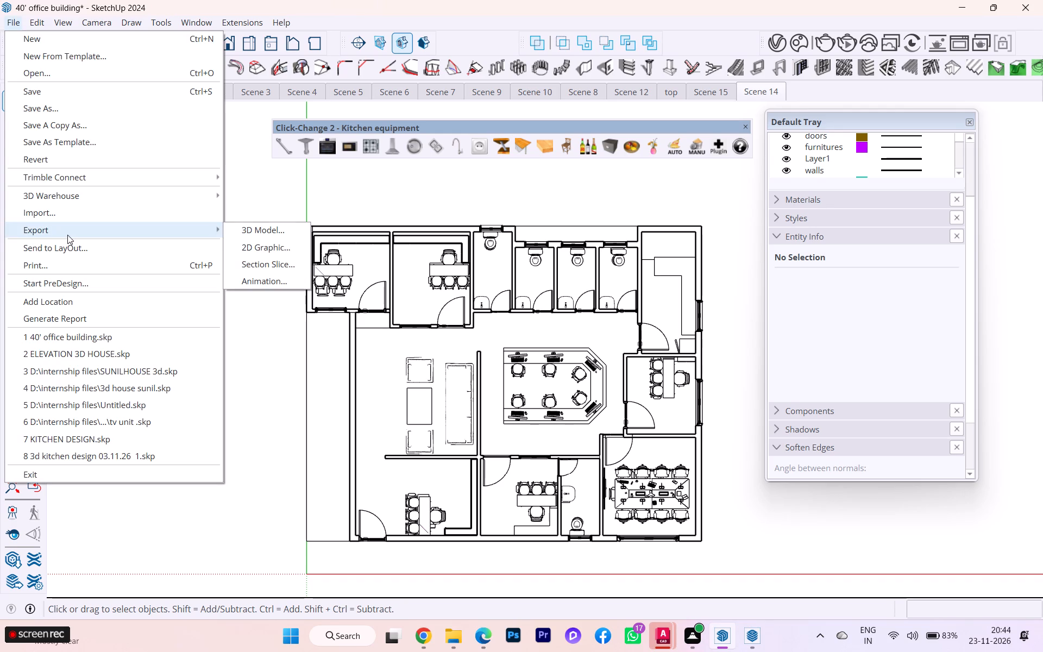
left_click(66, 244)
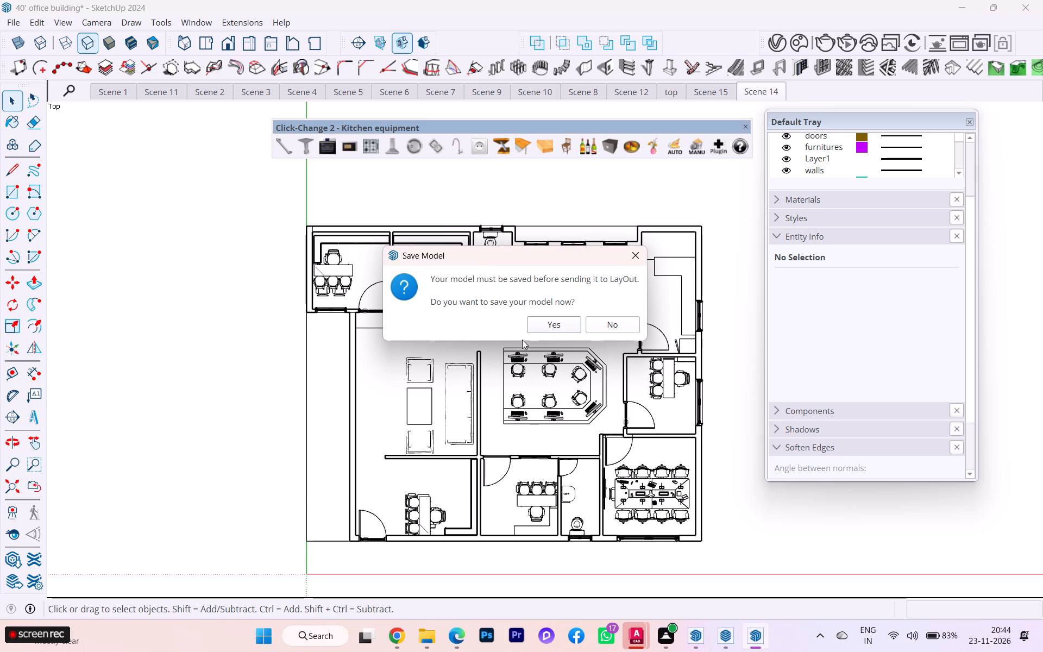
left_click(548, 318)
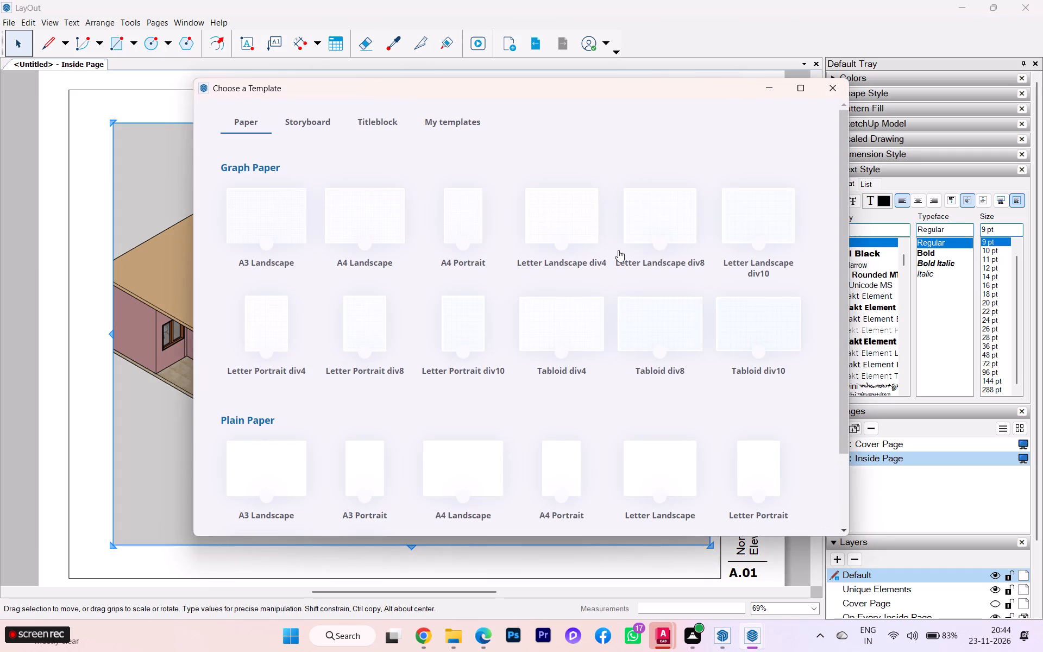
left_click(372, 118)
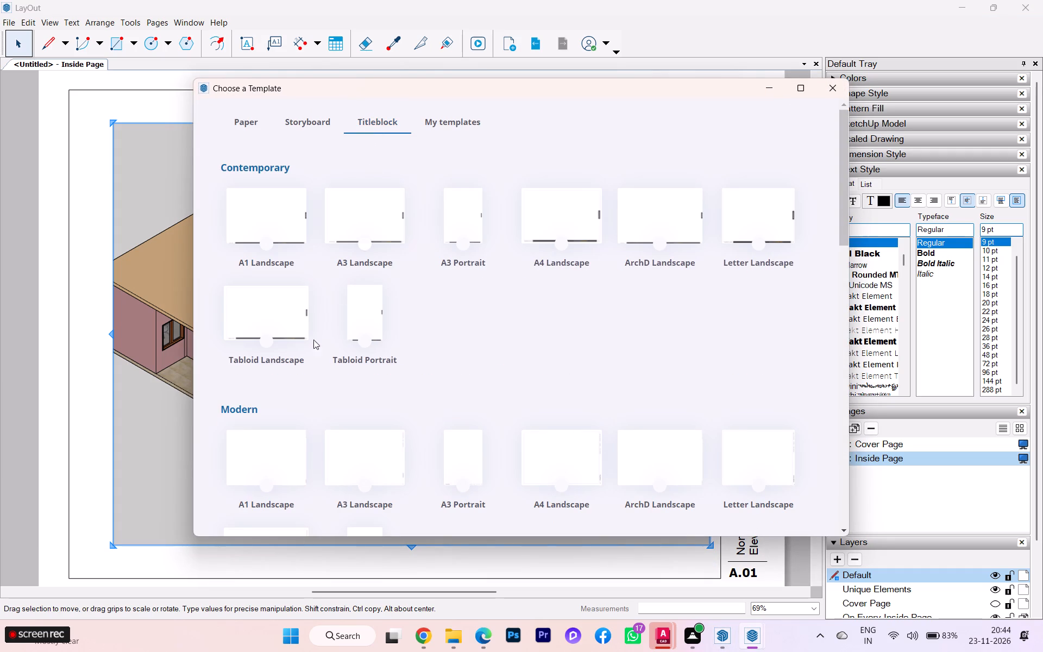
scroll(262, 399, "down", 8)
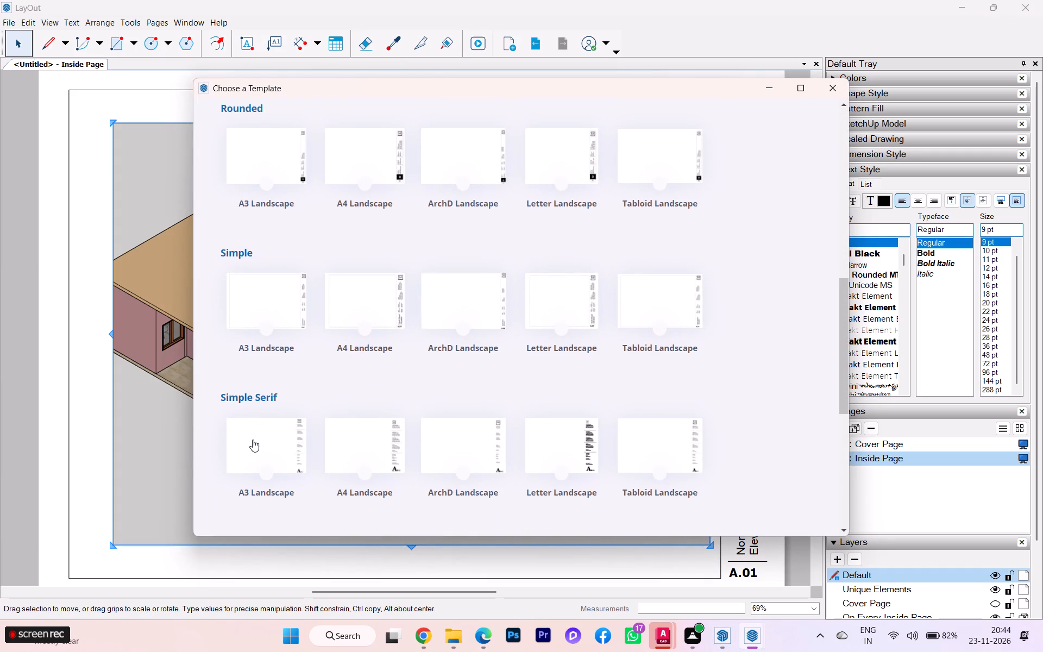
left_click(271, 320)
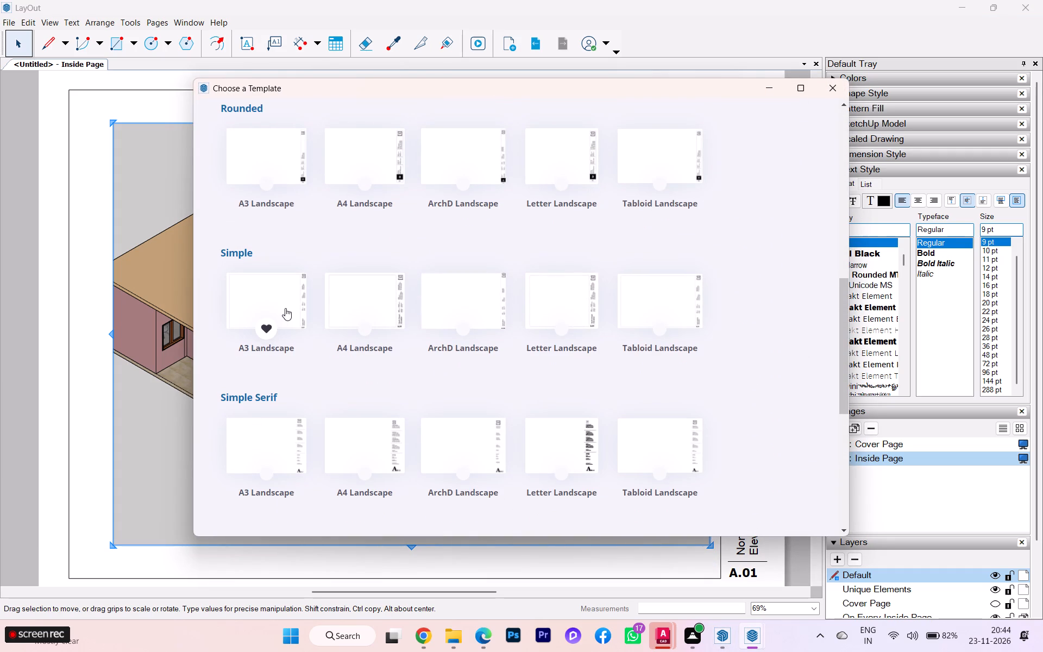
left_click(285, 308)
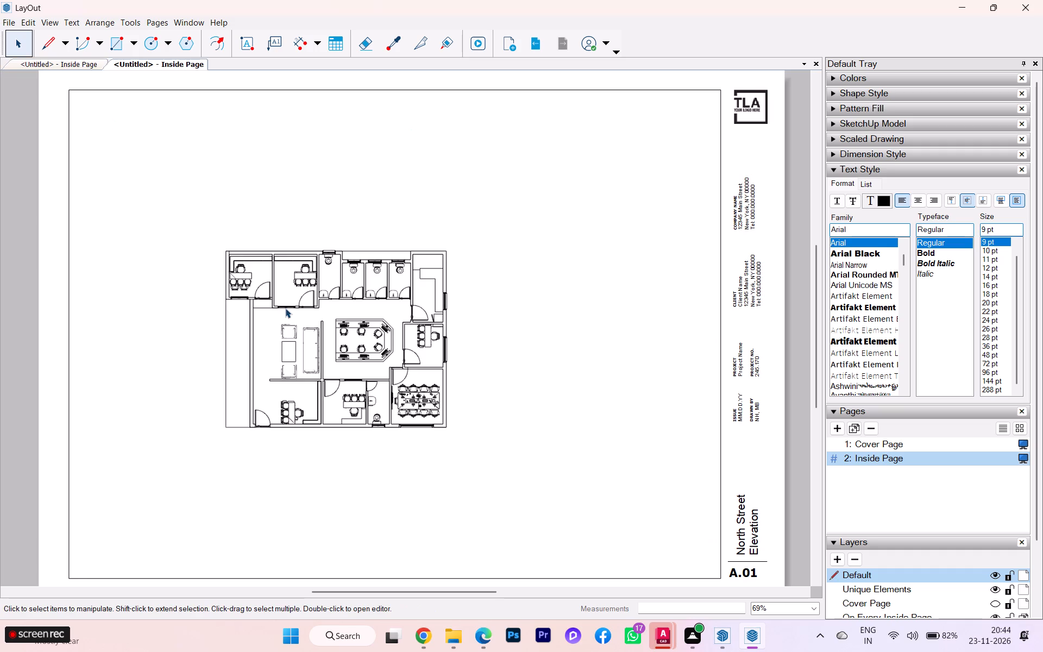
Examine the floor plan viewport on the new sheet along with its SketchUp model, dimension style and text style settings.
scroll(284, 307, "down", 2)
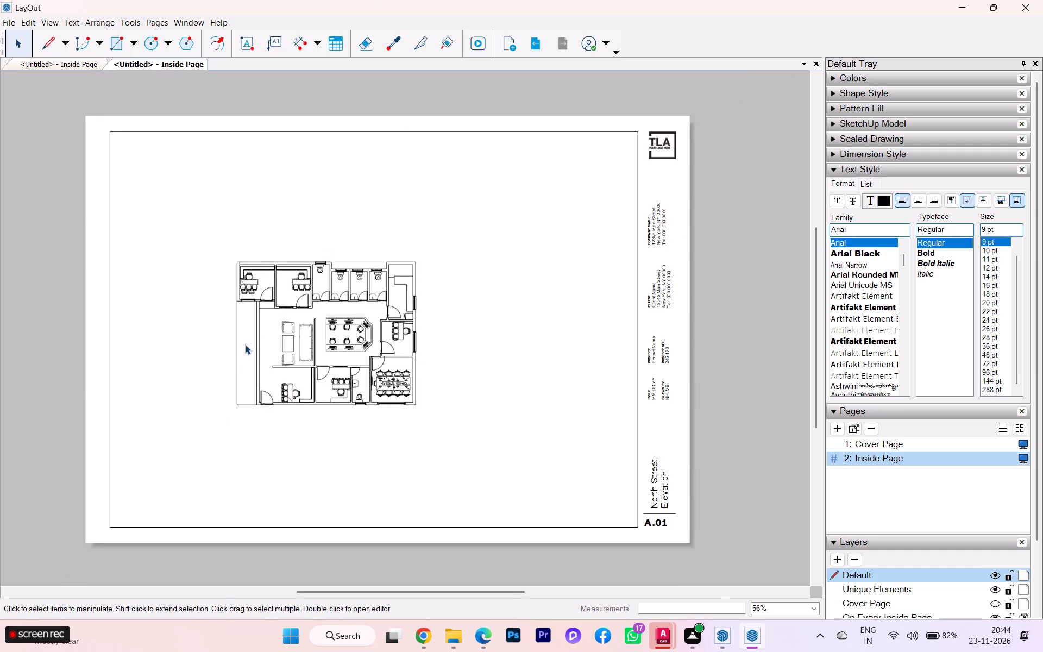
scroll(238, 353, "up", 2)
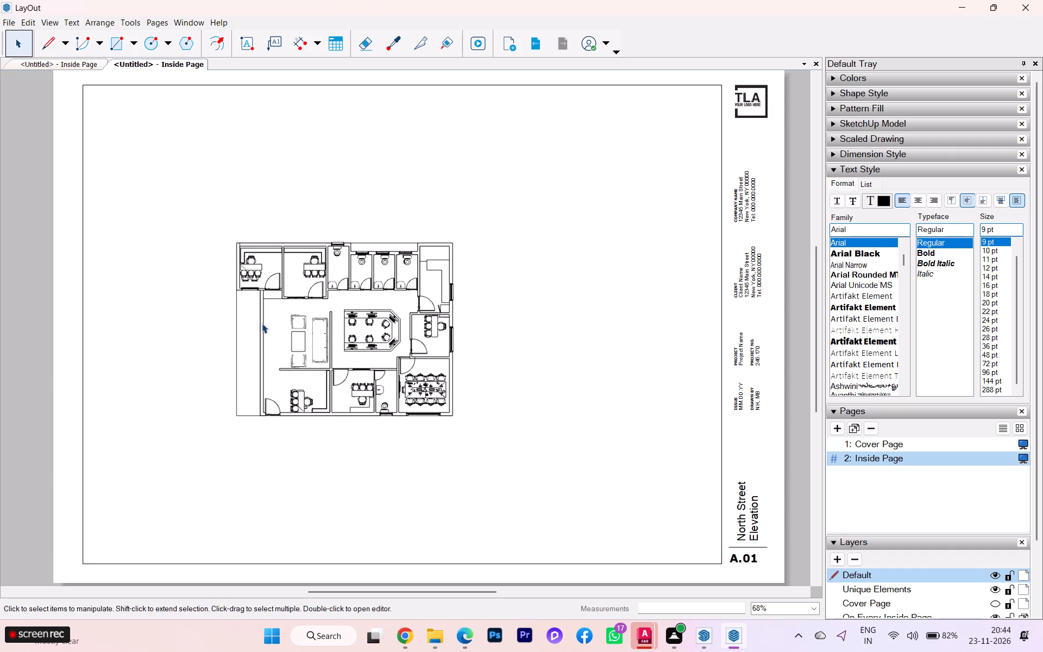
left_click(263, 320)
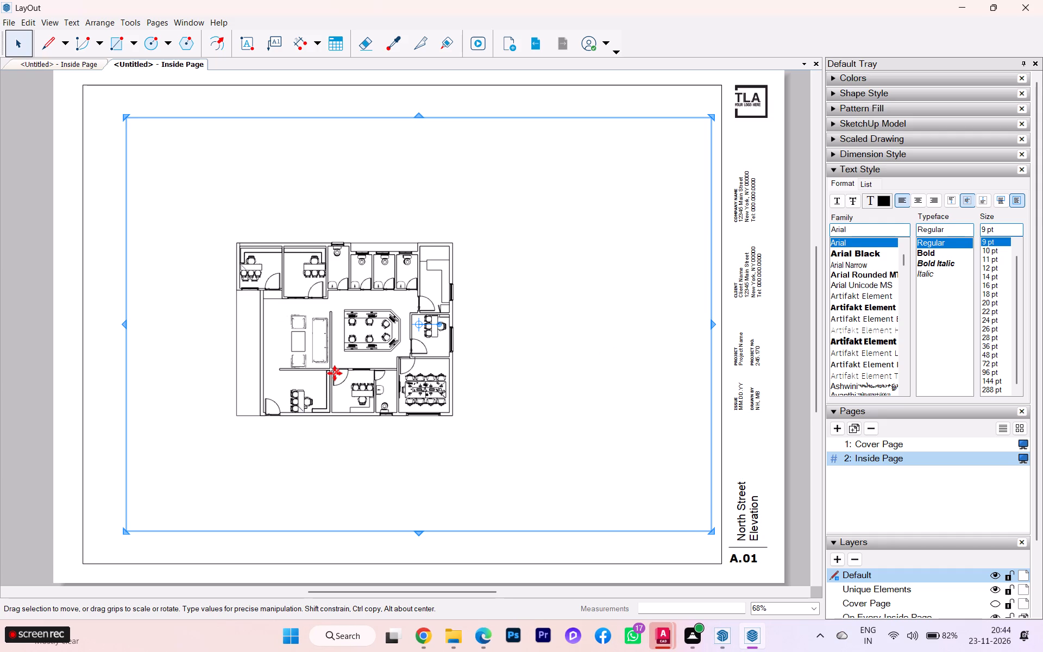
scroll(334, 372, "down", 1)
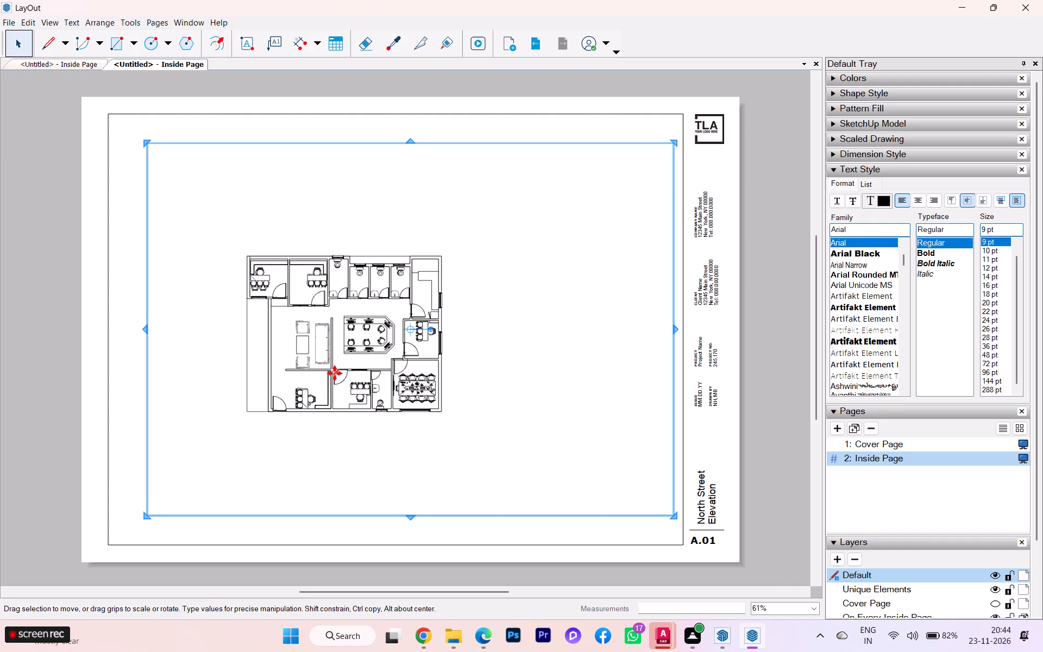
scroll(334, 372, "up", 2)
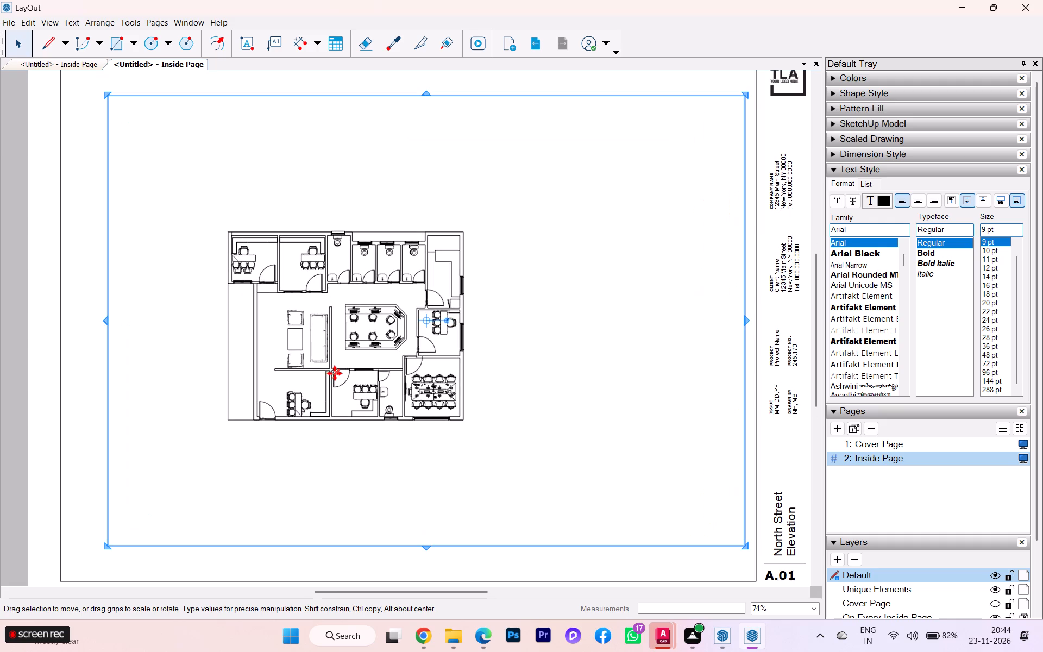
scroll(334, 372, "down", 1)
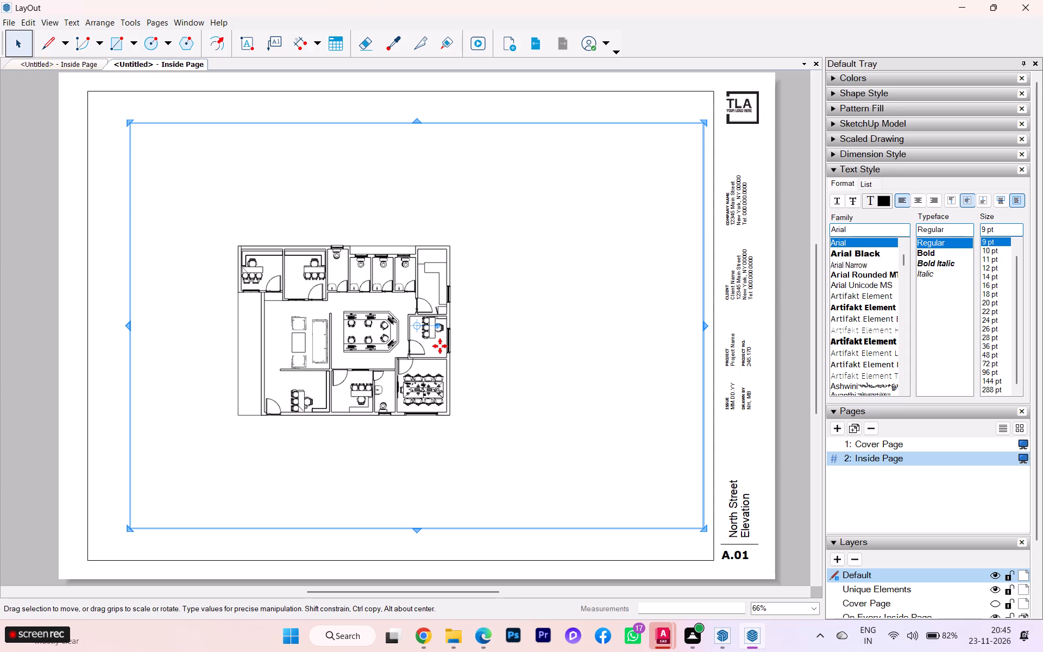
left_click(16, 40)
left_click(303, 292)
left_click(841, 151)
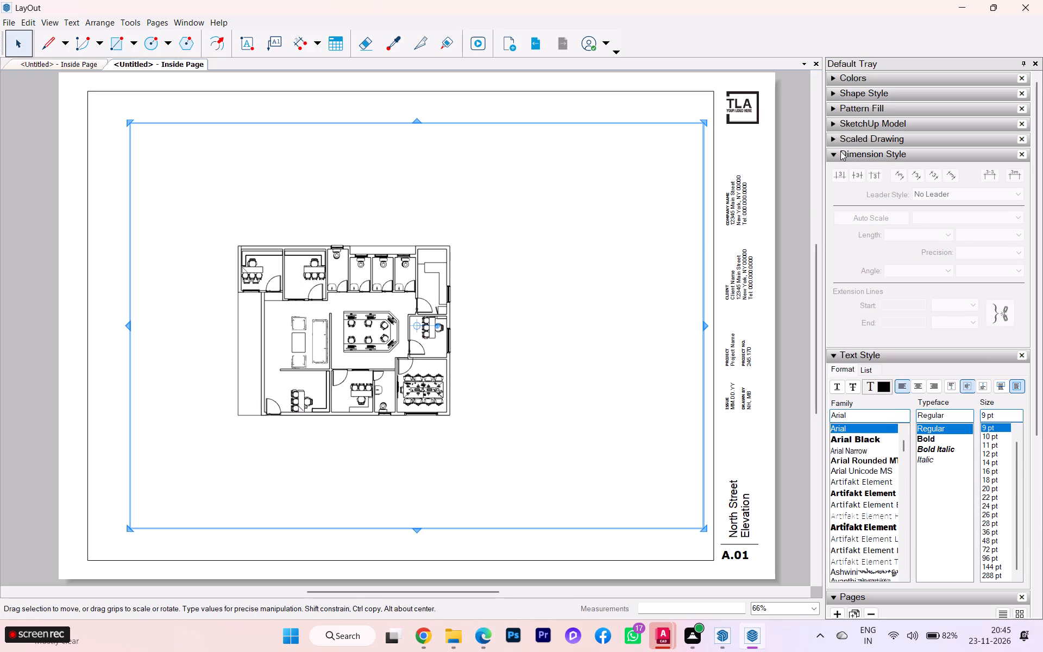
left_click(840, 119)
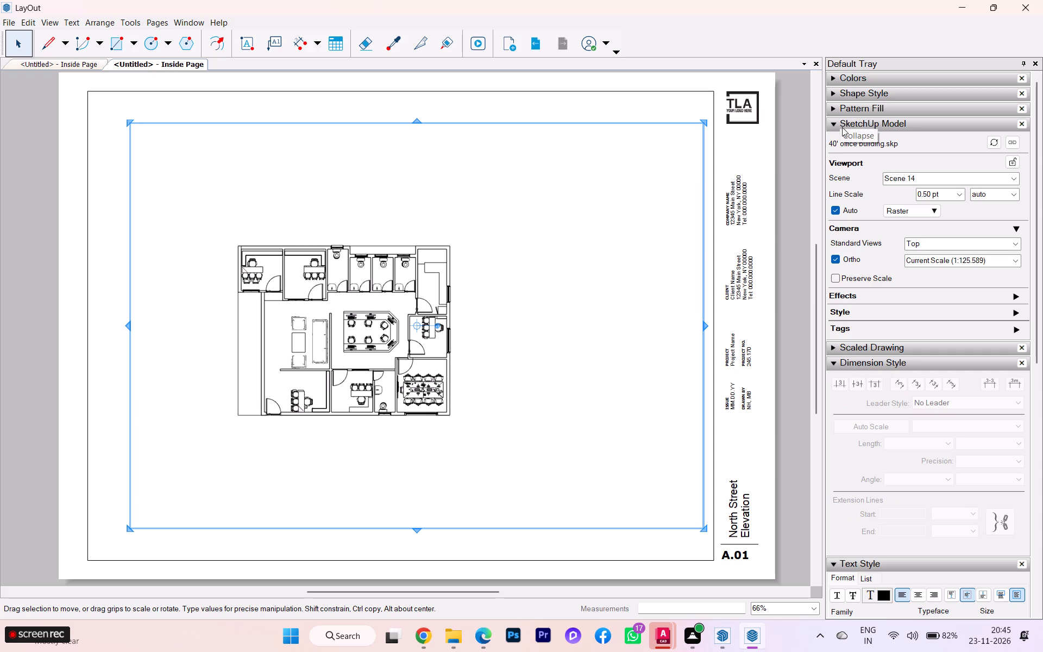
left_click(842, 127)
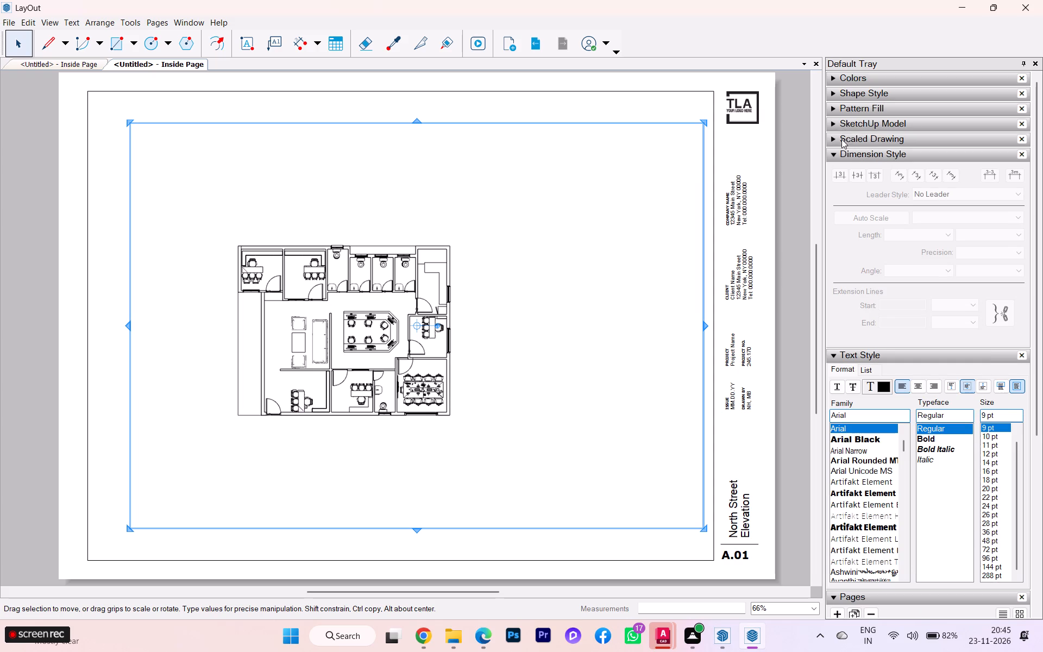
left_click(386, 313)
scroll(921, 275, "down", 1)
scroll(921, 275, "up", 2)
scroll(920, 278, "down", 3)
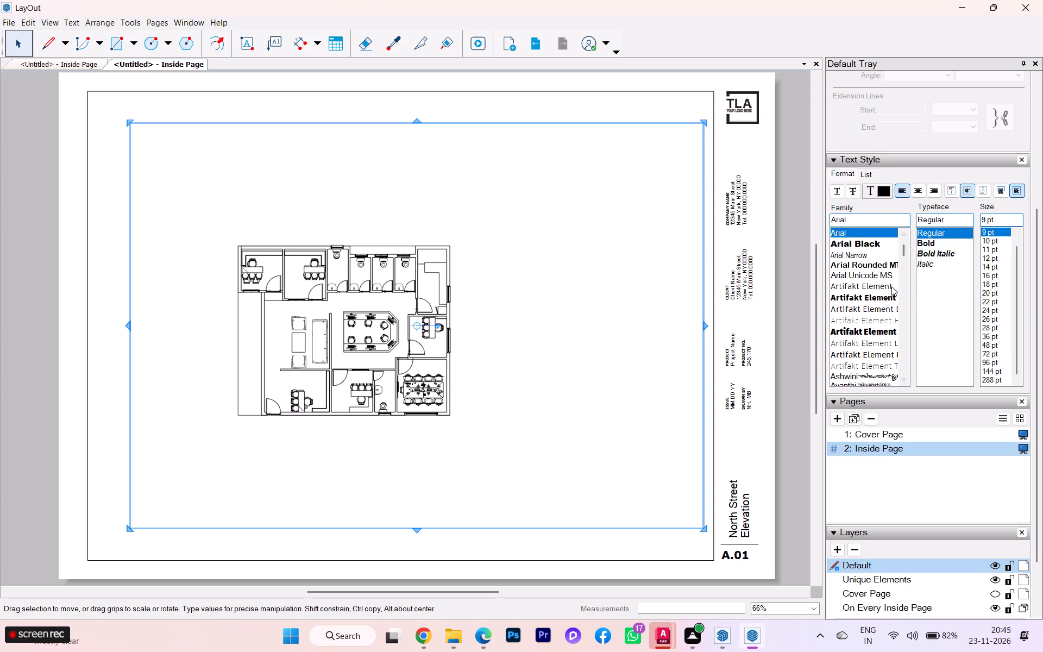
scroll(908, 217, "up", 3)
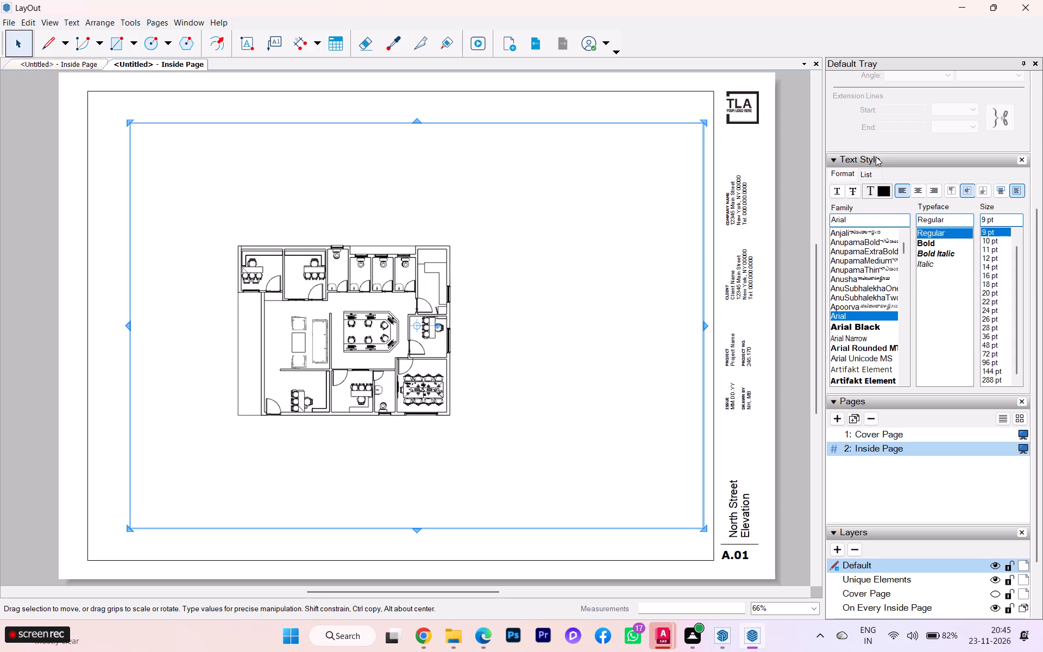
scroll(862, 140, "up", 3)
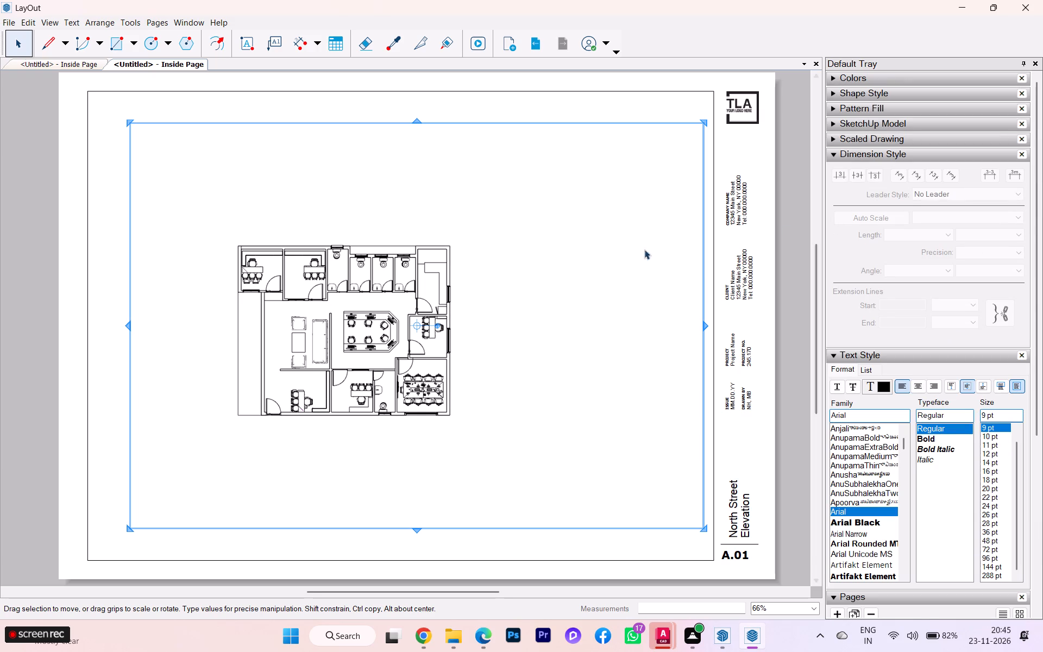
Set the document's length units to fractional inches with 1" precision.
left_click(3, 24)
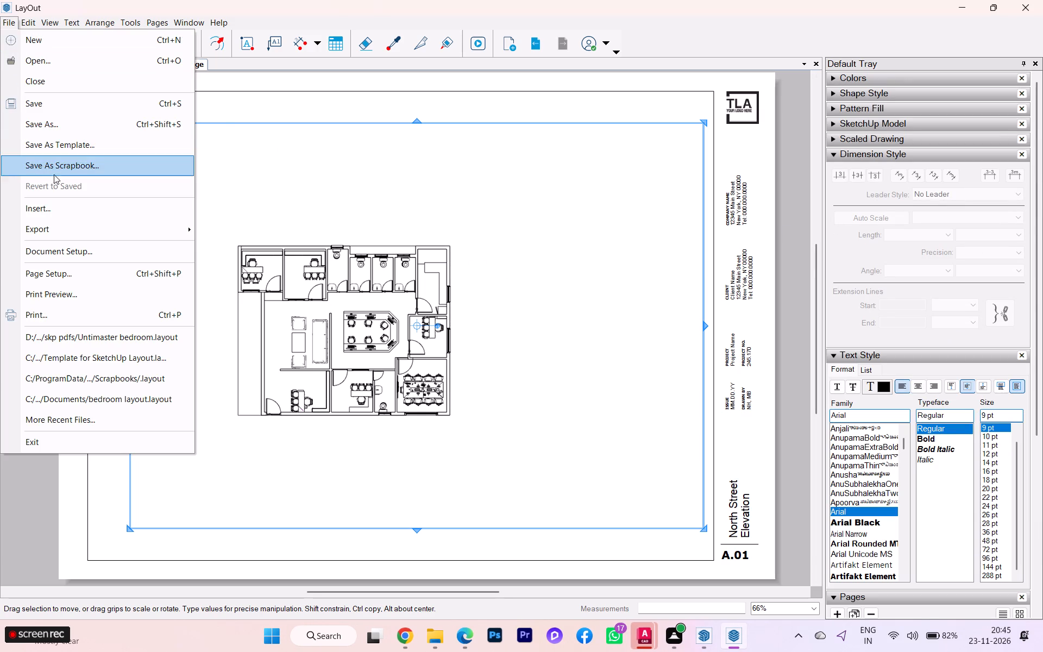
left_click(66, 251)
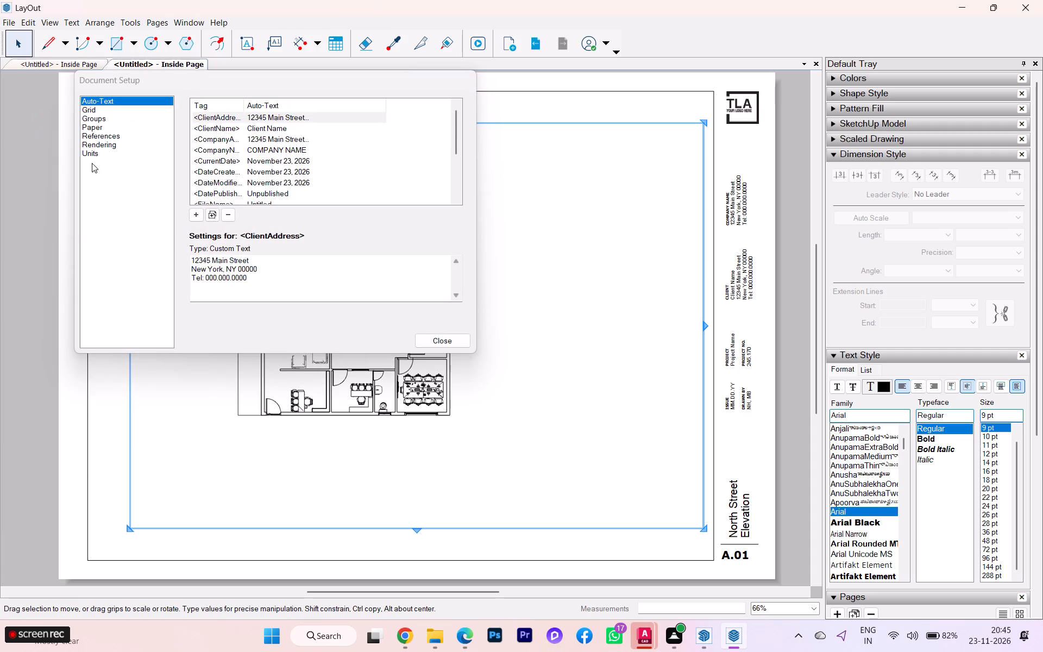
left_click(97, 155)
left_click(364, 134)
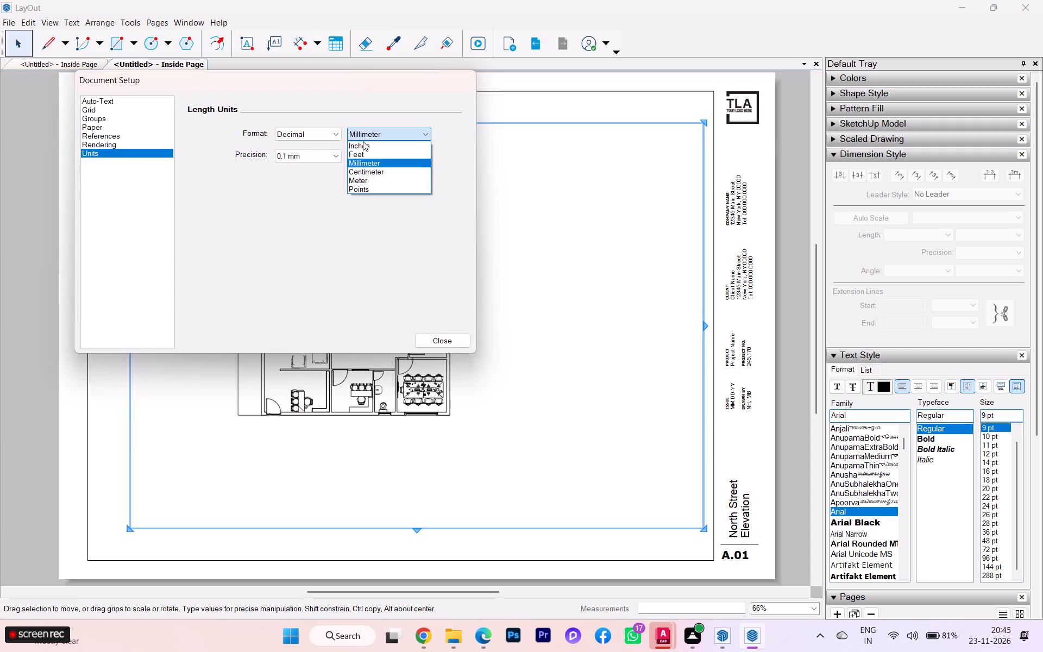
left_click(362, 145)
left_click(329, 135)
left_click(296, 158)
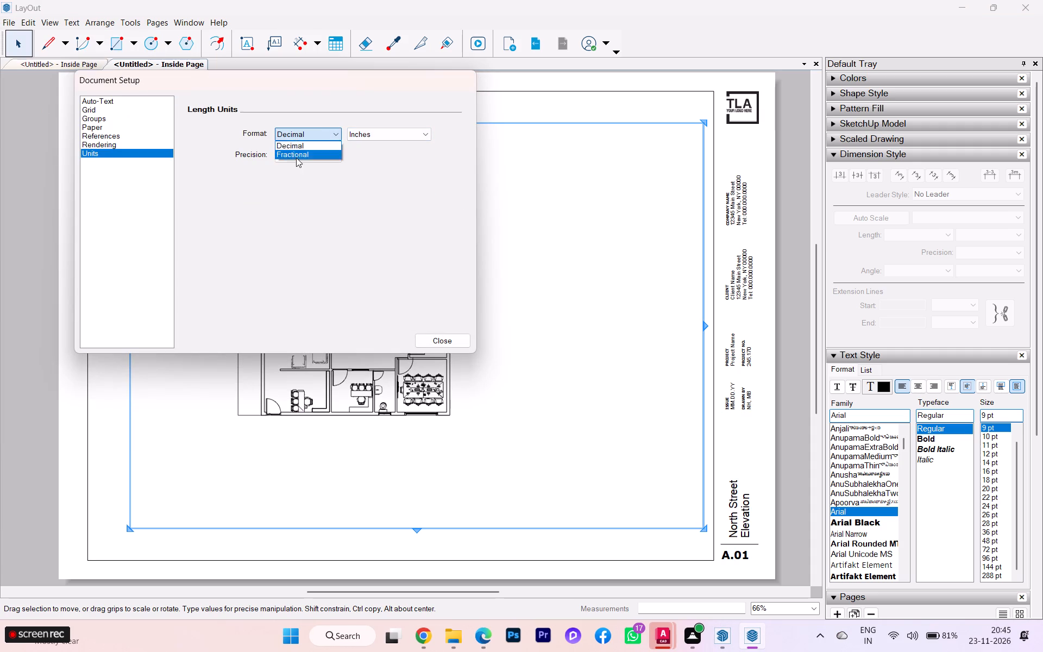
left_click(305, 154)
left_click(292, 167)
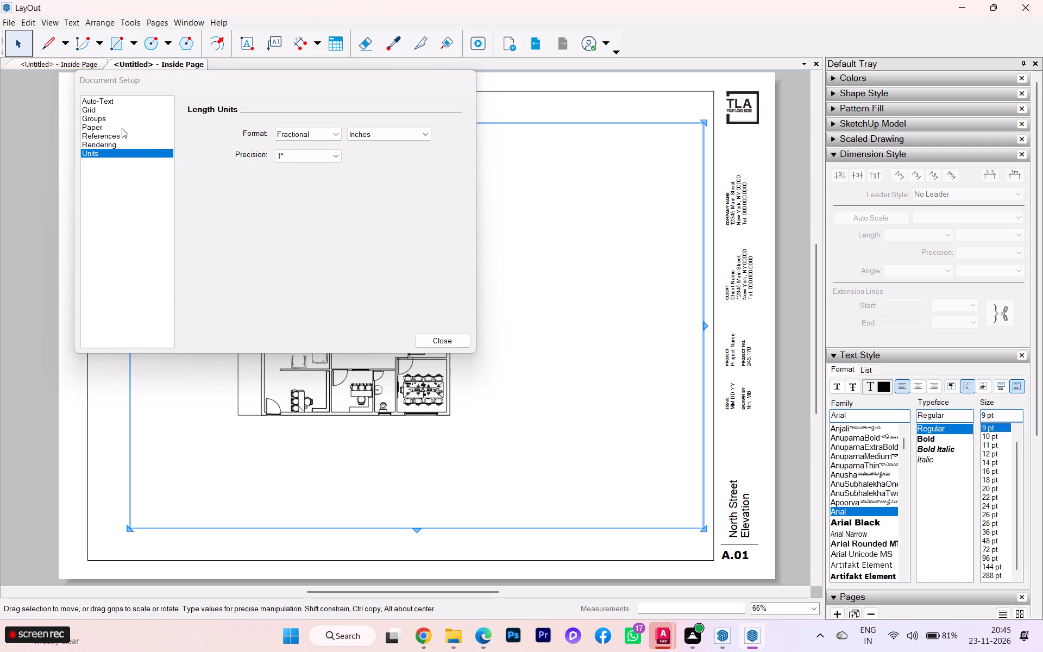
left_click(443, 337)
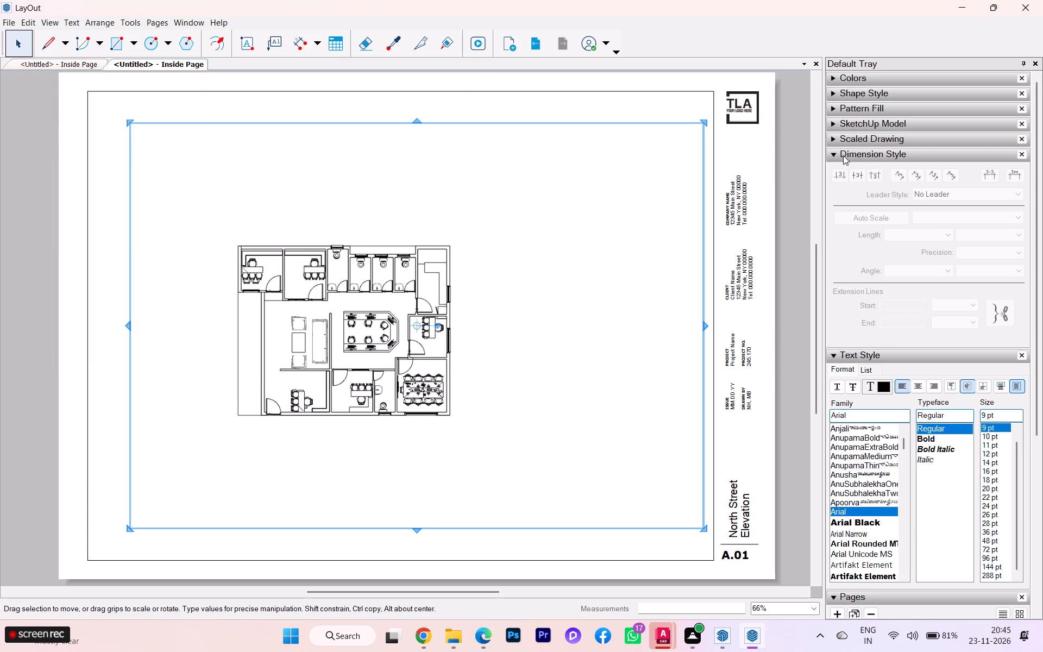
Set the floor plan viewport's scale to 3/16" = 1'-0" (1:64).
left_click(399, 308)
left_click(920, 225)
scroll(878, 148, "up", 1)
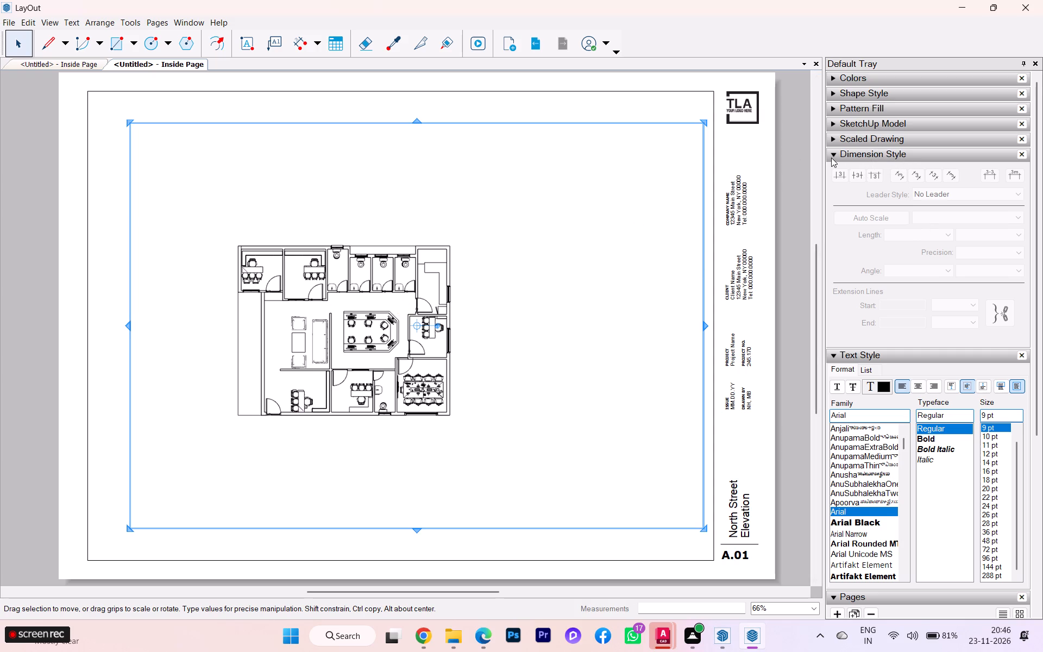
left_click(831, 158)
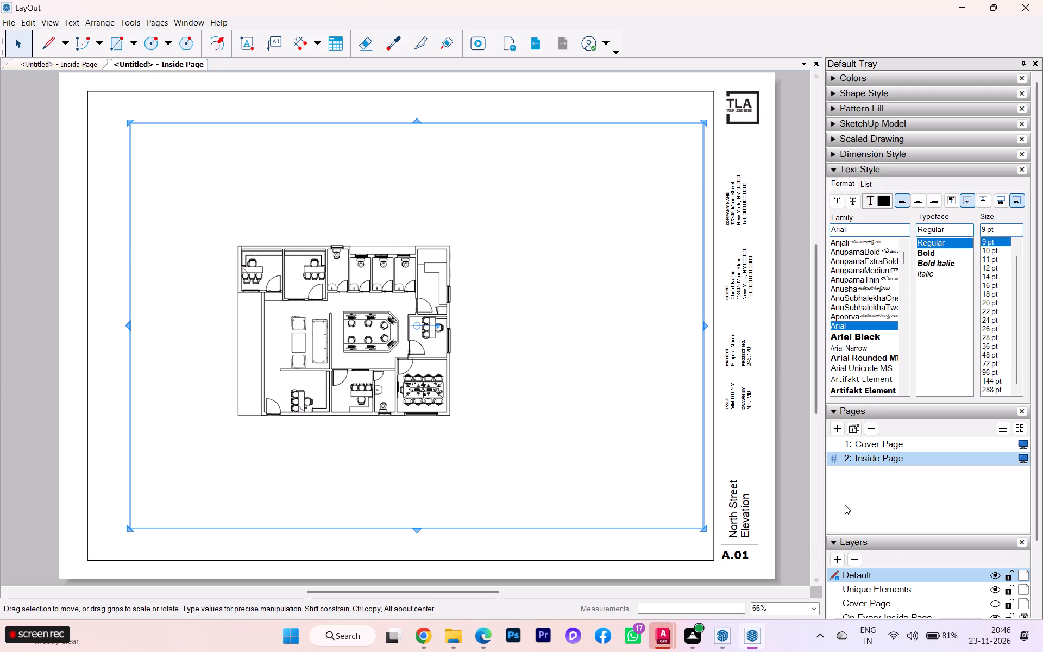
left_click(834, 123)
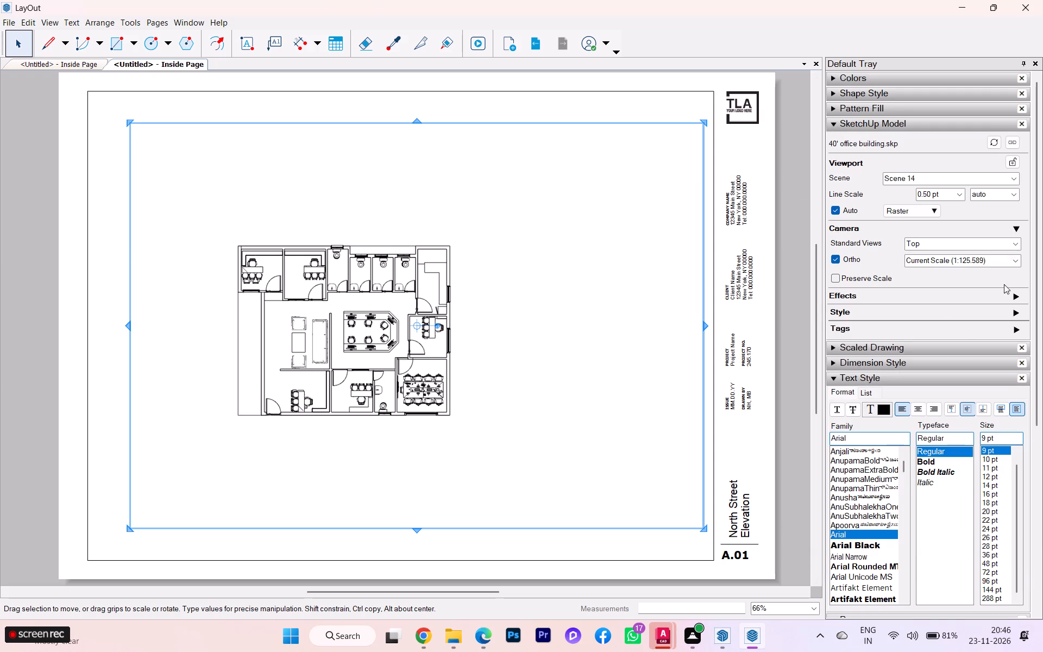
left_click(1021, 256)
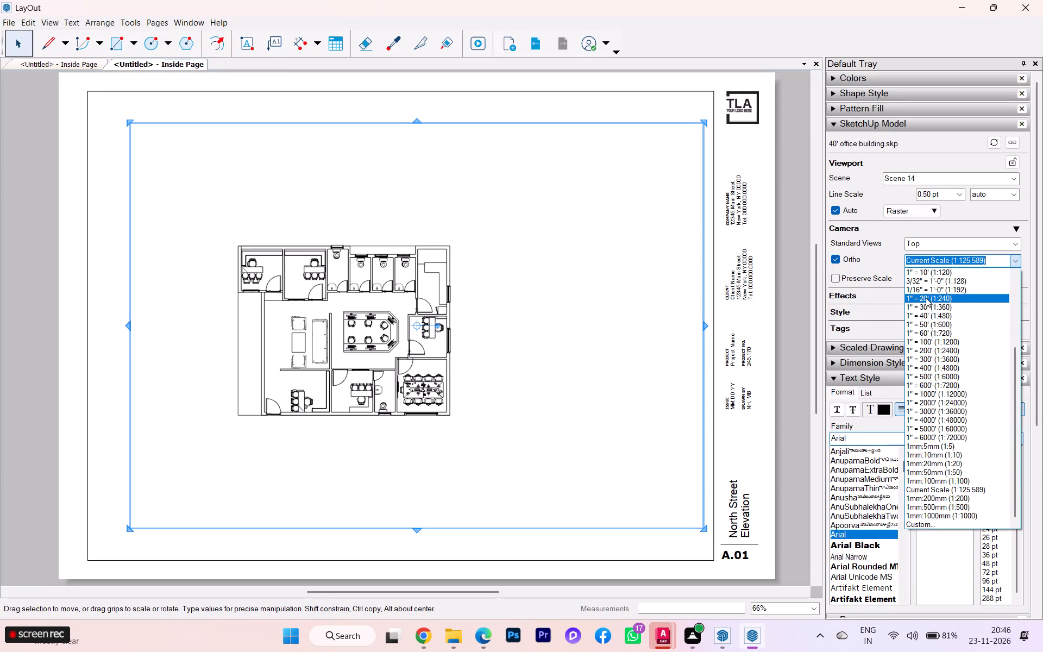
scroll(946, 283, "up", 2)
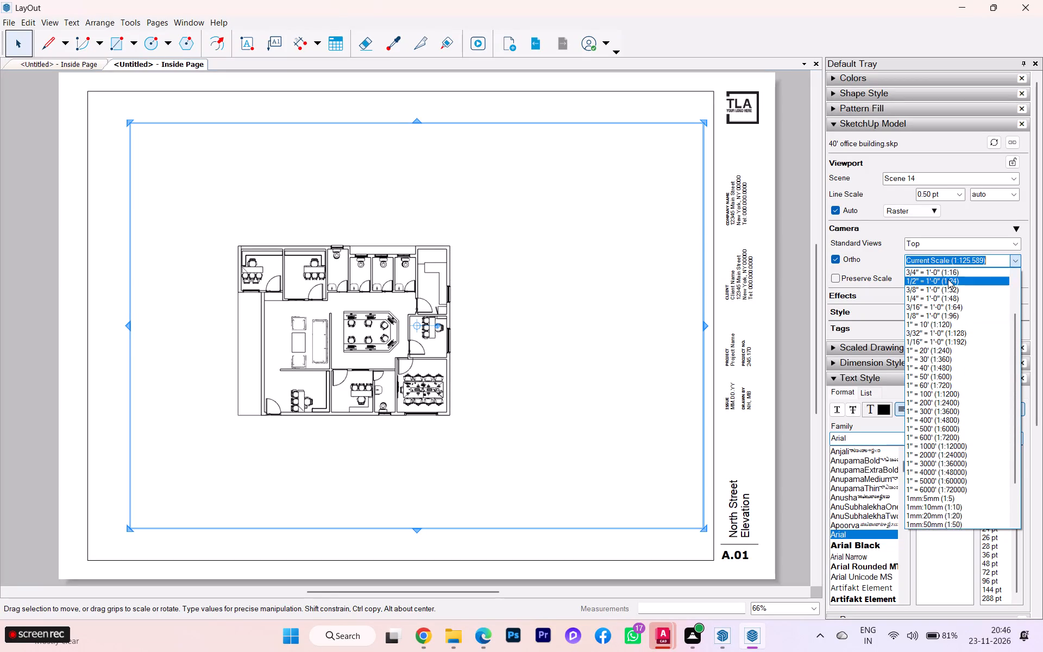
scroll(948, 279, "up", 2)
left_click(957, 355)
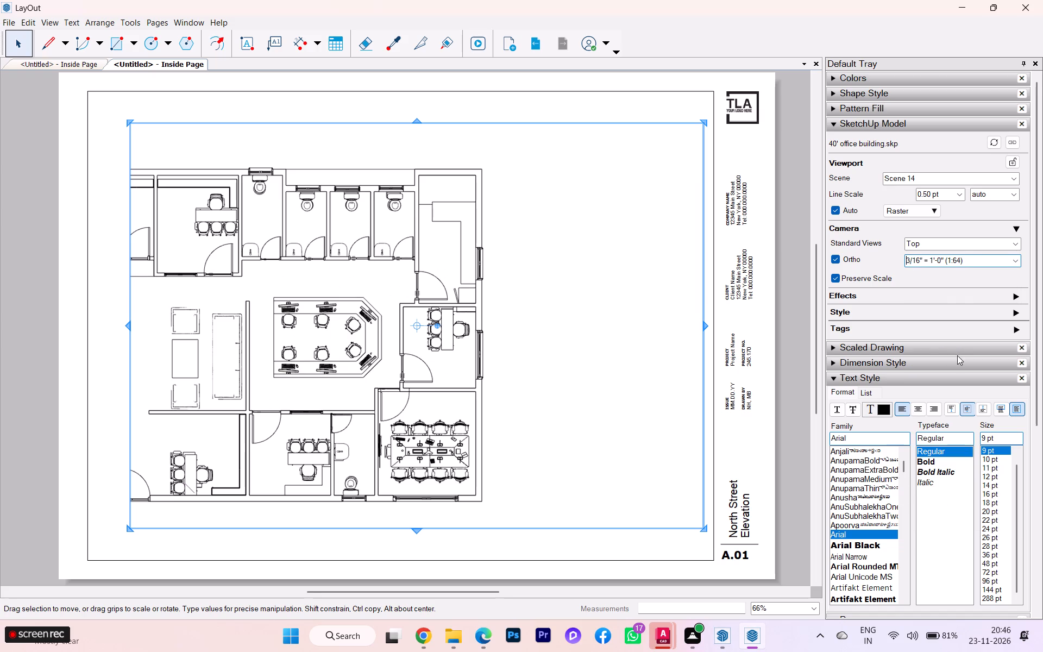
Shift the model view inside the viewport so the whole floor plan sits centred within its frame.
left_click_drag(417, 325, 513, 324)
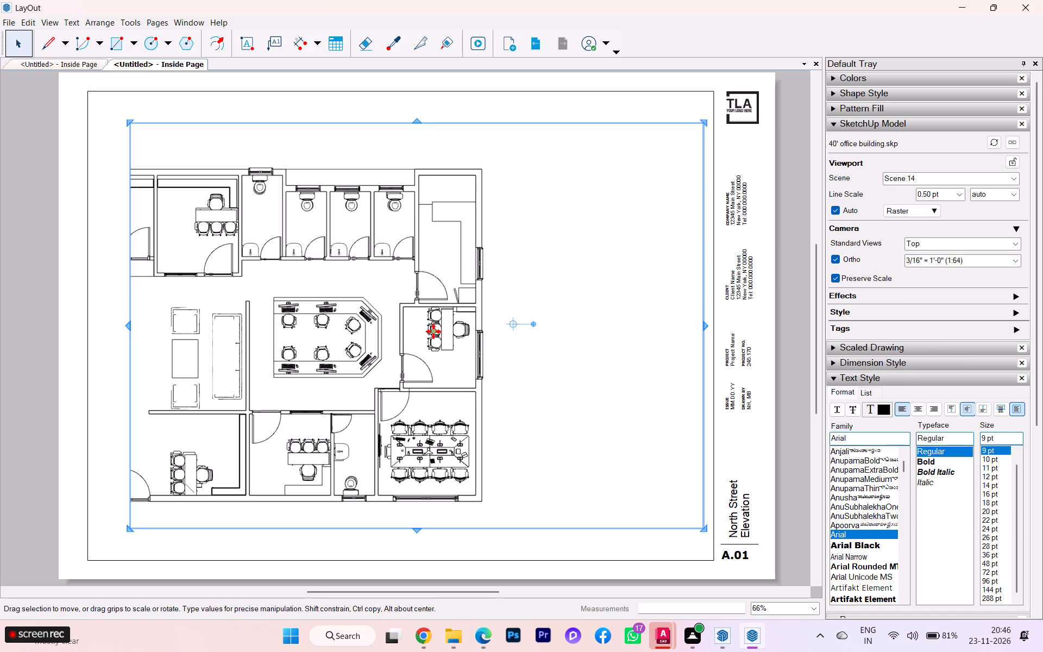
double_click(432, 319)
left_click_drag(512, 327, 568, 328)
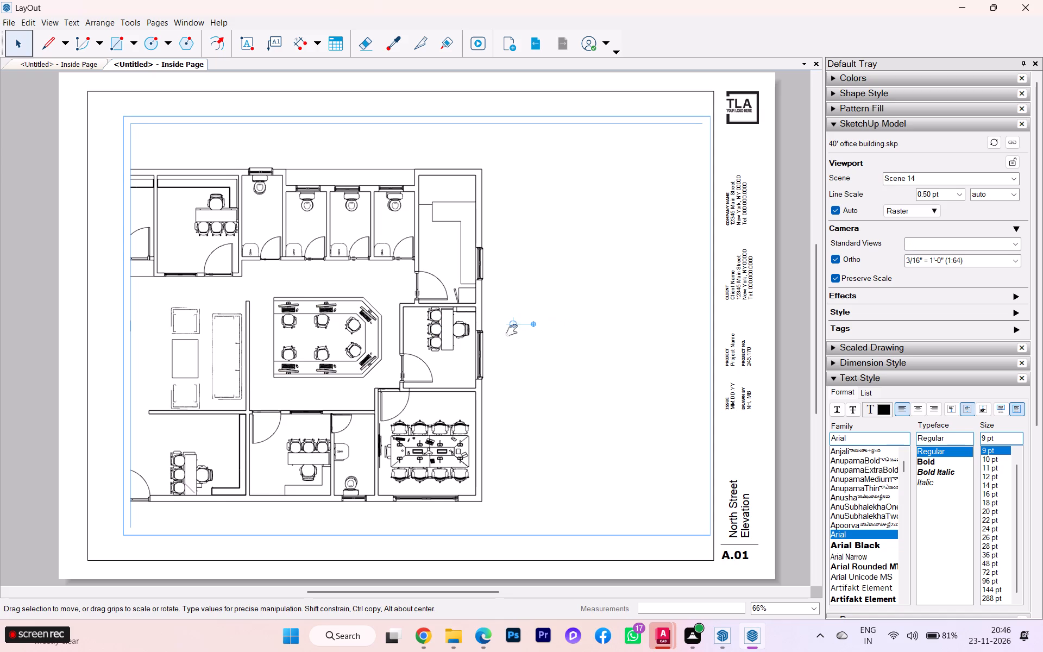
left_click_drag(483, 331, 569, 330)
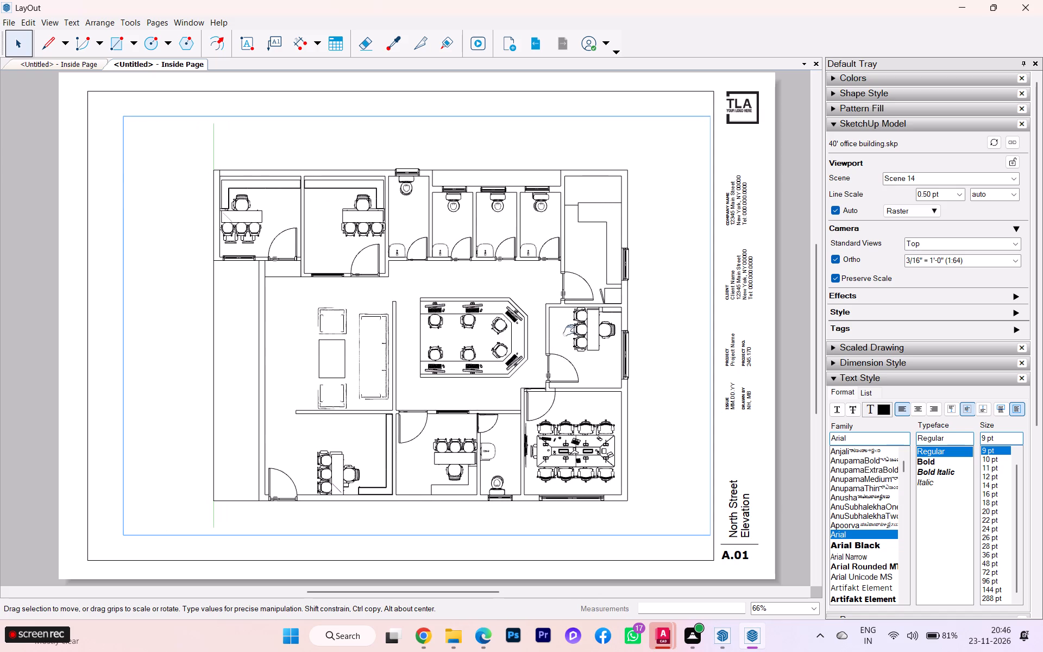
left_click_drag(569, 330, 568, 330)
left_click(645, 310)
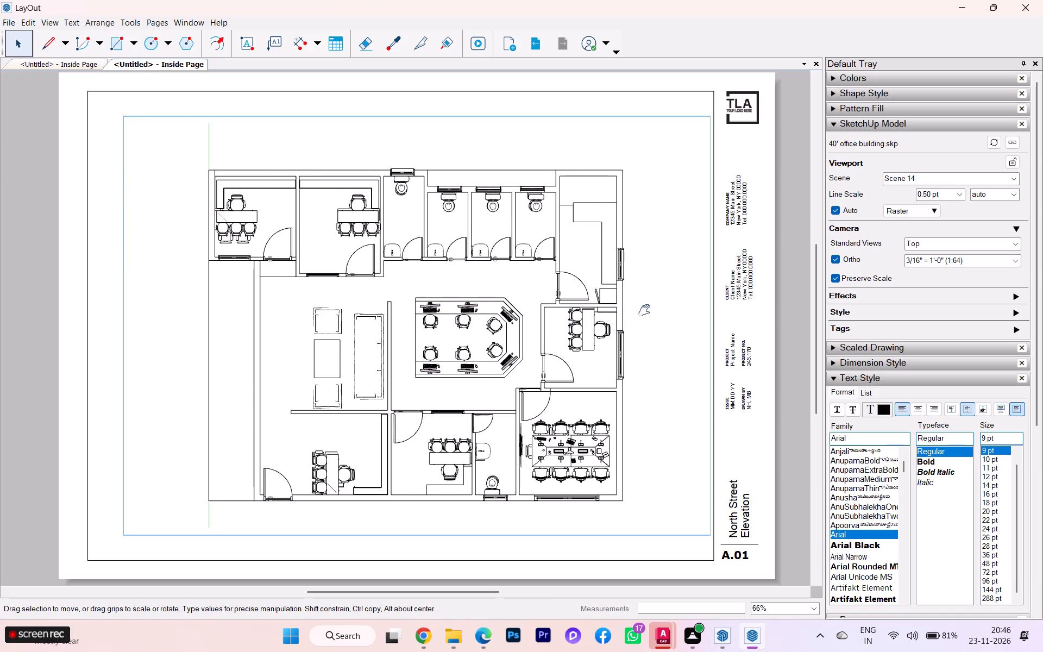
left_click(715, 317)
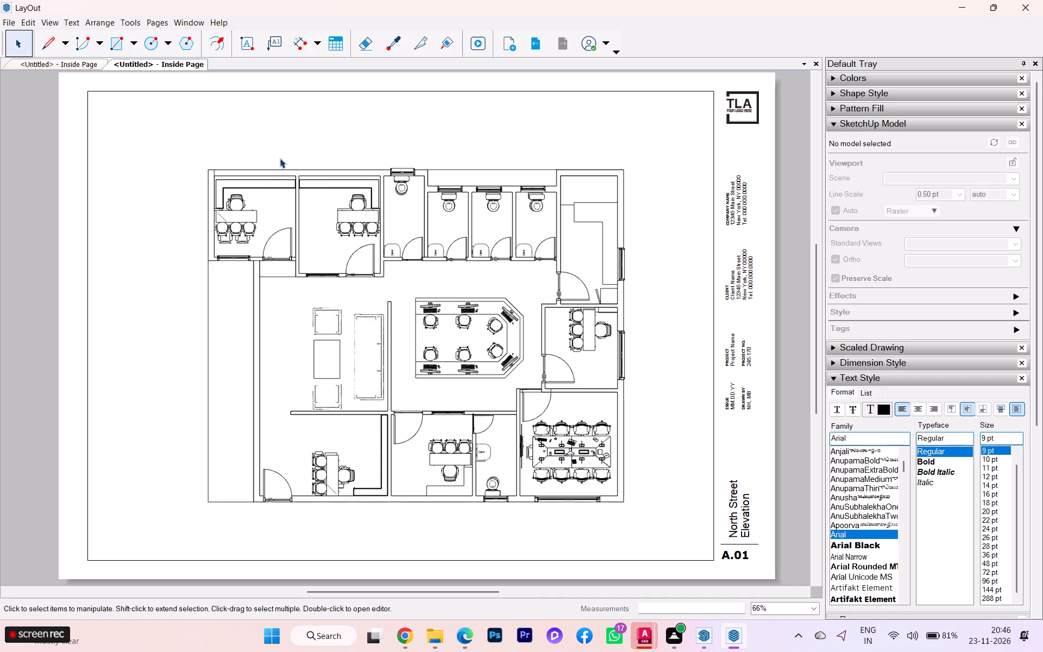
Crop the viewport frame on all four sides so it fits closely around the floor plan.
left_click(258, 178)
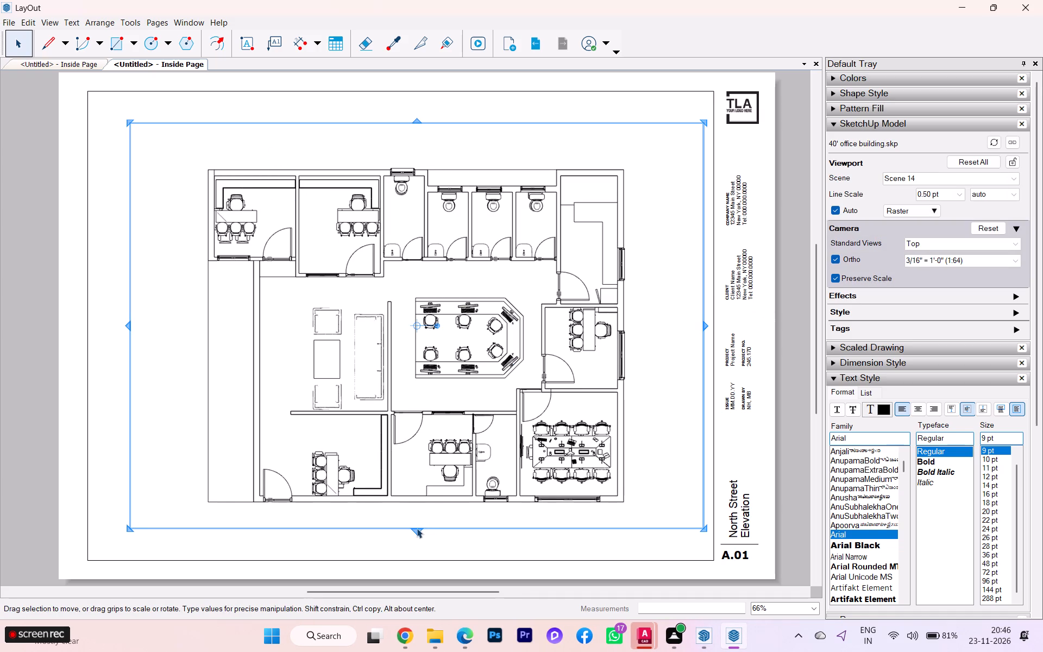
left_click_drag(414, 529, 415, 516)
left_click(415, 516)
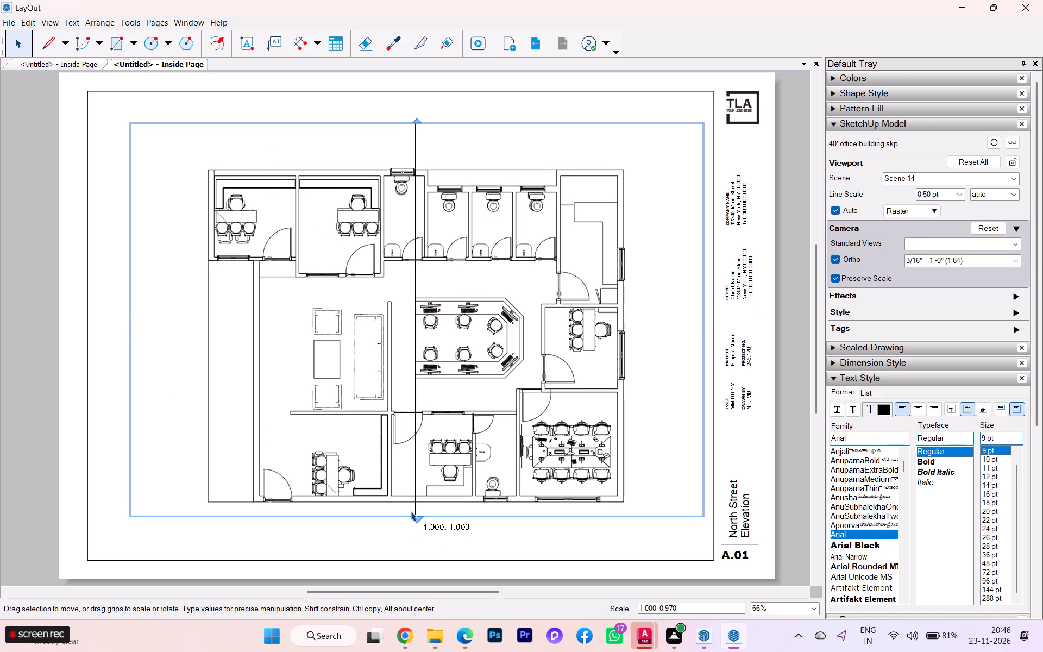
left_click_drag(128, 317, 186, 311)
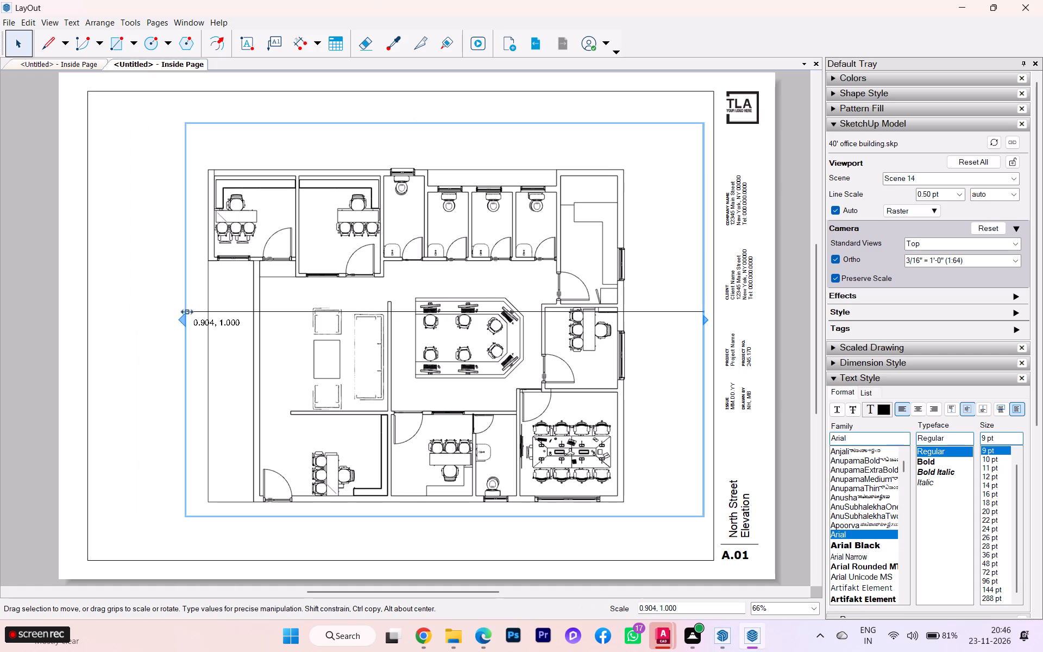
left_click_drag(186, 311, 189, 311)
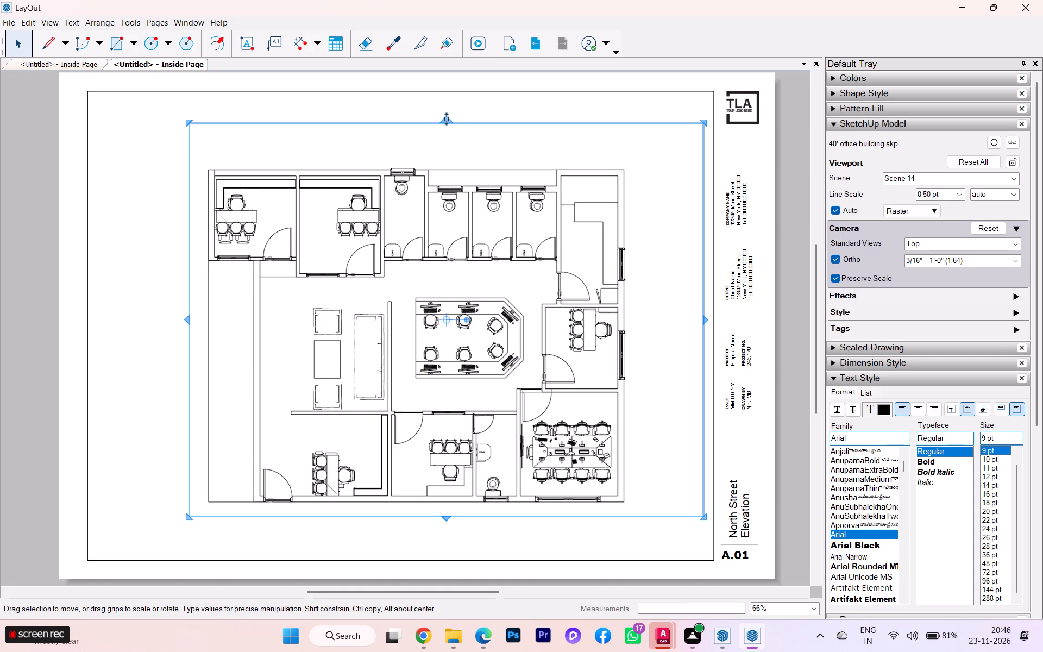
left_click_drag(445, 118, 424, 158)
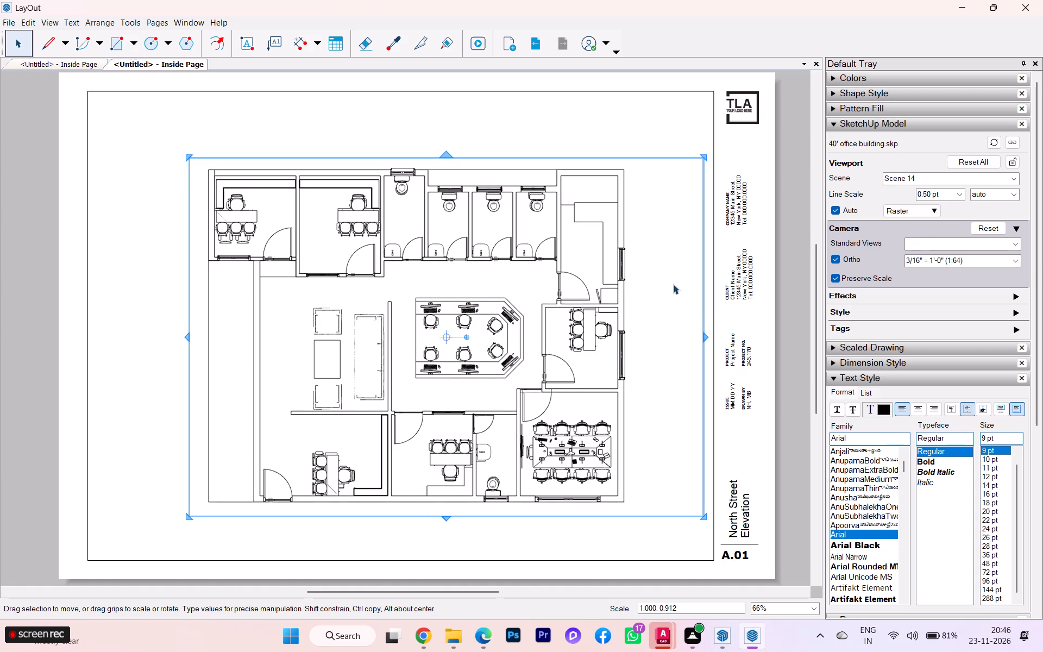
left_click_drag(705, 336, 641, 341)
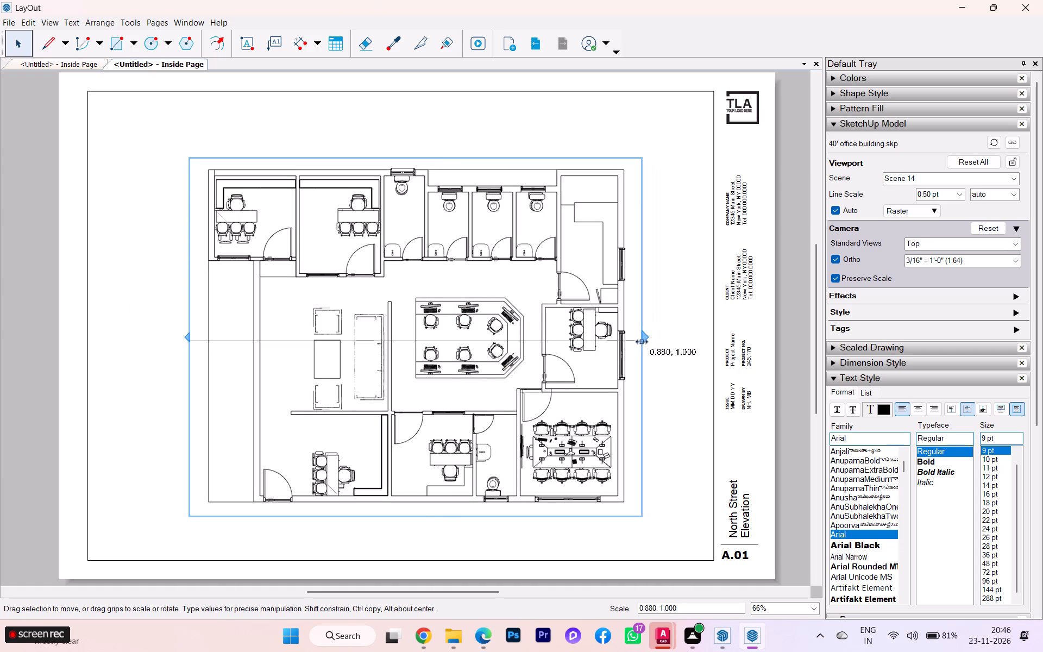
left_click_drag(641, 341, 640, 340)
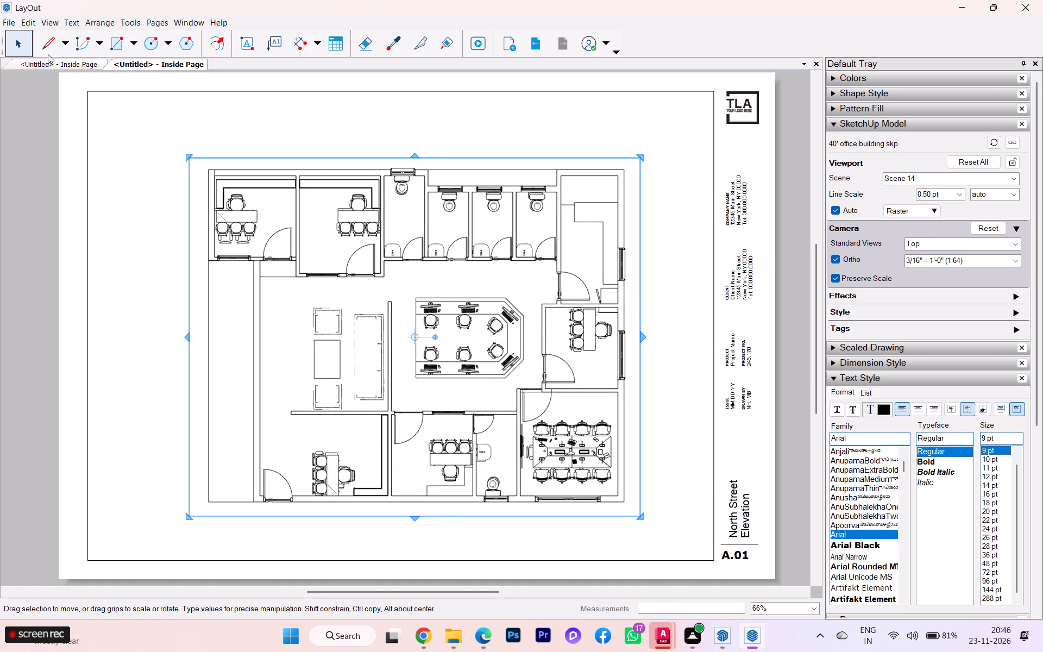
left_click(26, 43)
left_click(171, 153)
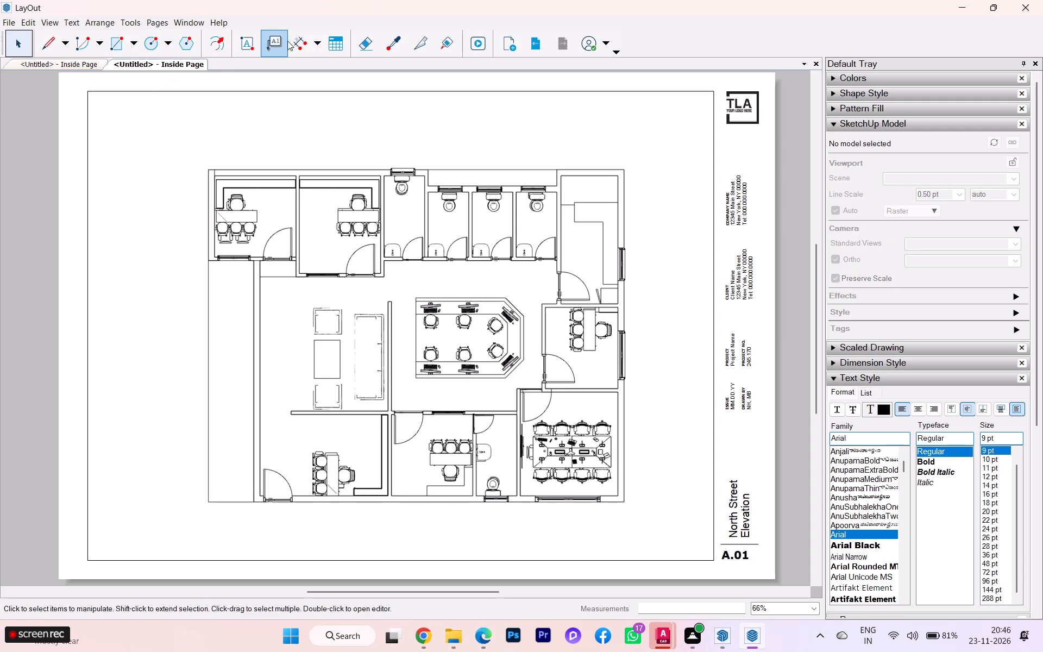
Add a linear dimension above the outer wall of the plan's upper-right room, from its partition line to the building corner.
left_click(295, 41)
scroll(230, 164, "up", 6)
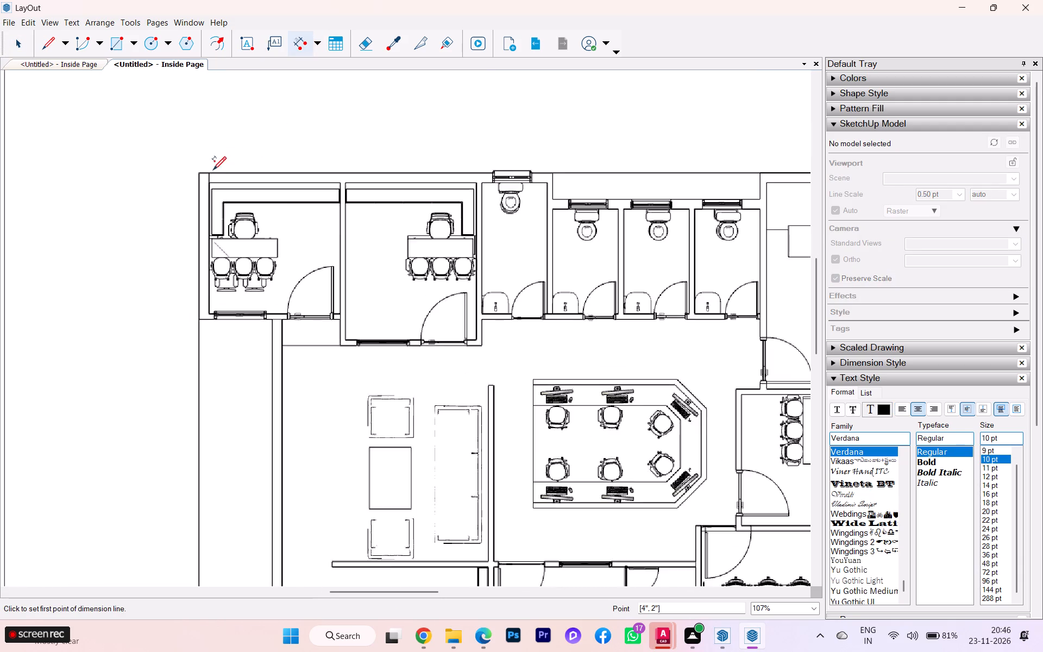
scroll(231, 294, "down", 3)
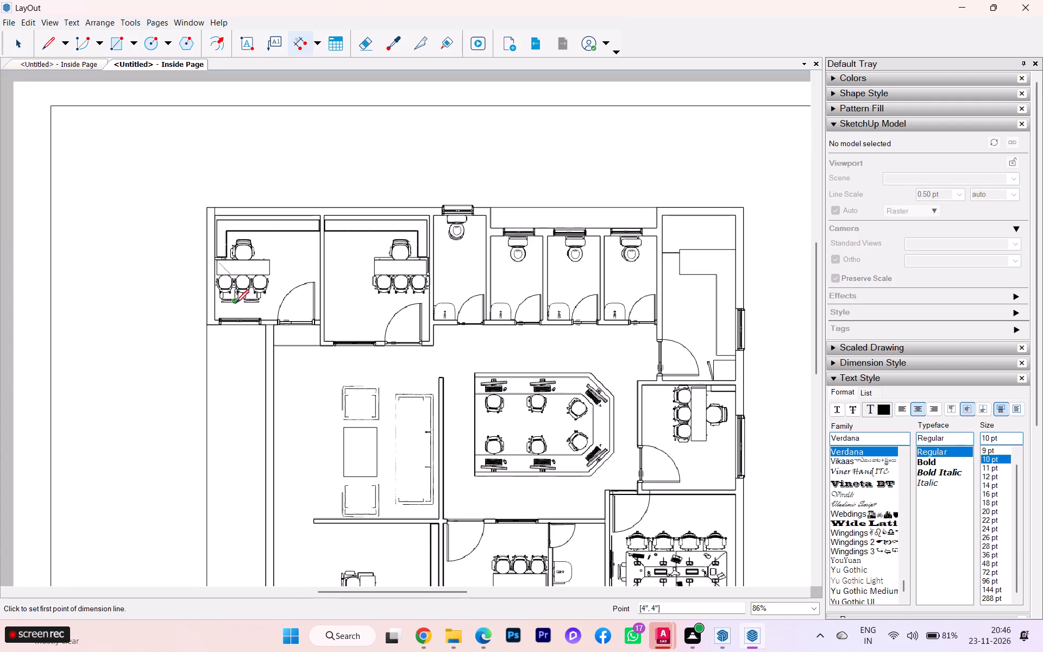
scroll(243, 326, "up", 8)
scroll(246, 330, "down", 1)
scroll(246, 330, "up", 1)
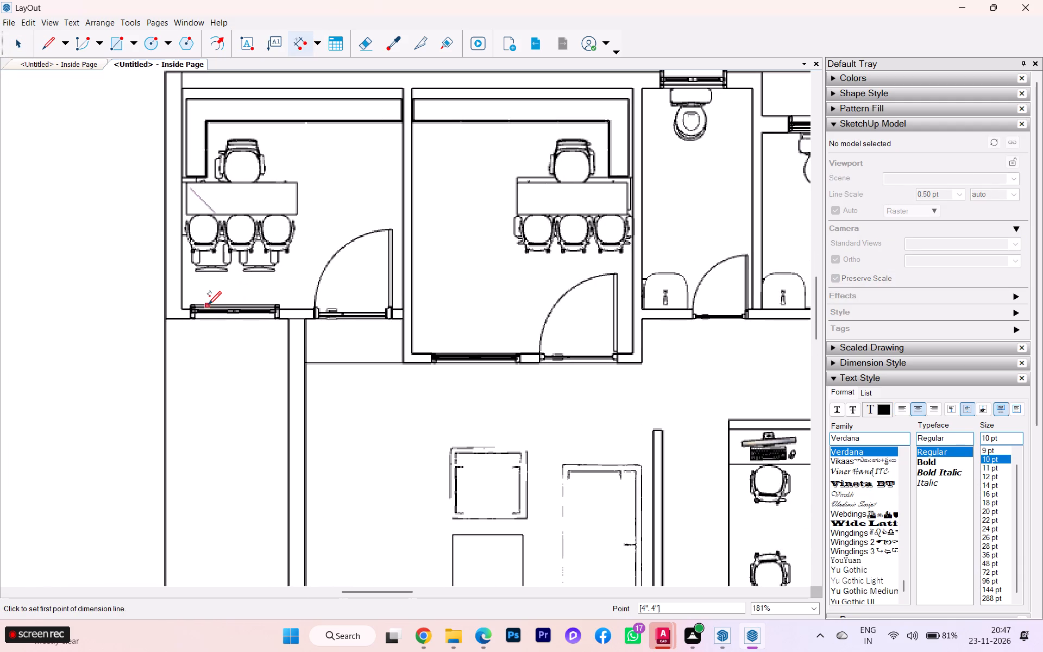
scroll(187, 317, "up", 10)
scroll(168, 322, "down", 8)
scroll(184, 217, "down", 3)
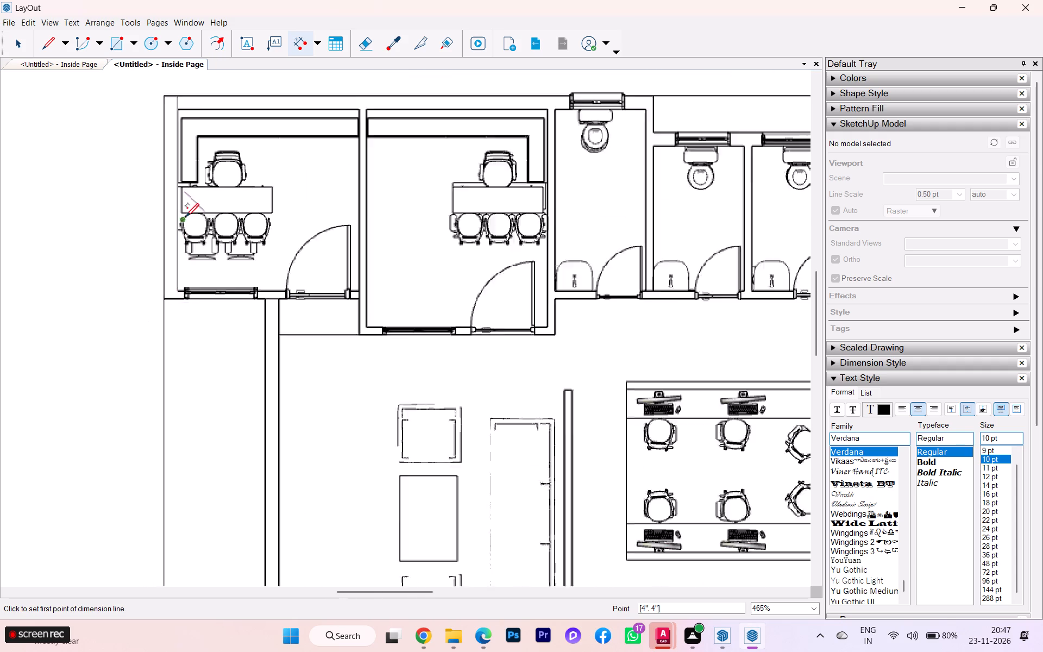
scroll(185, 217, "down", 7)
scroll(204, 194, "up", 1)
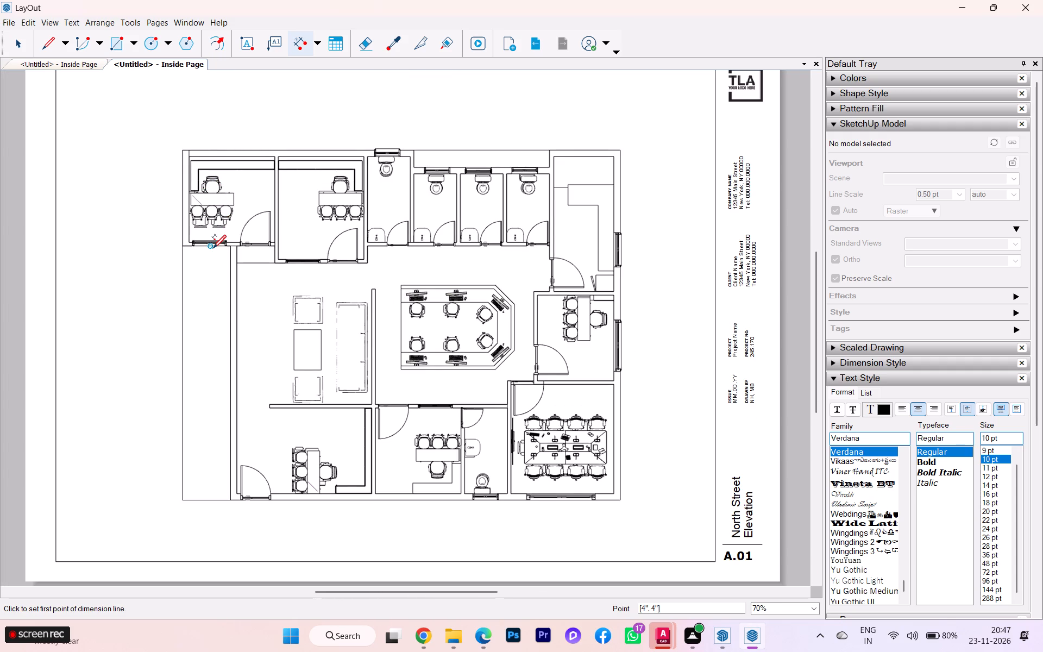
scroll(209, 251, "up", 3)
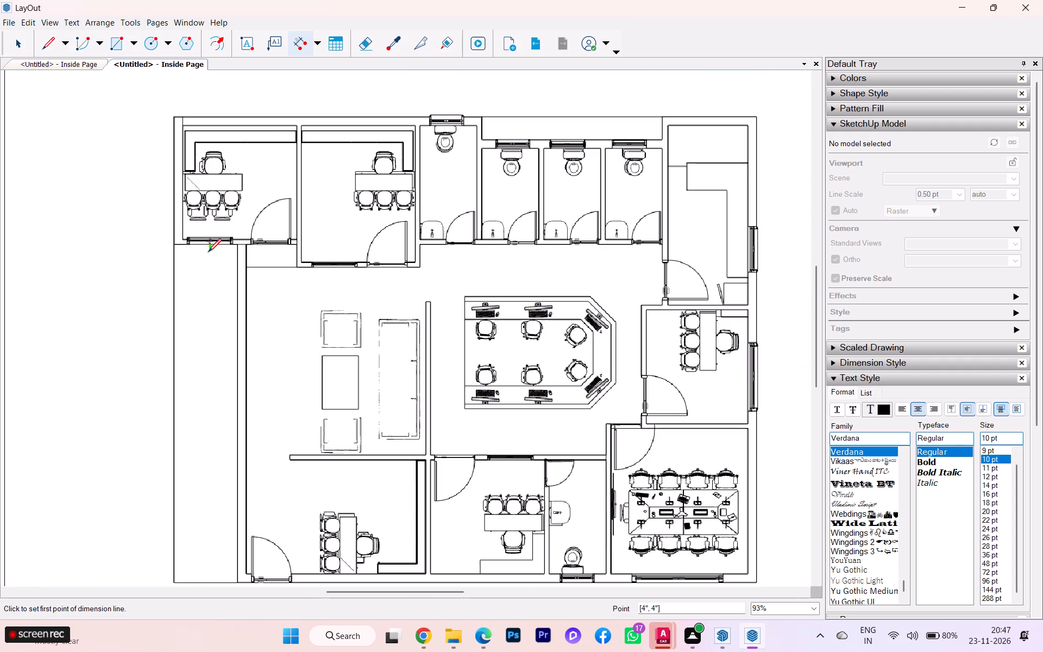
scroll(181, 248, "down", 1)
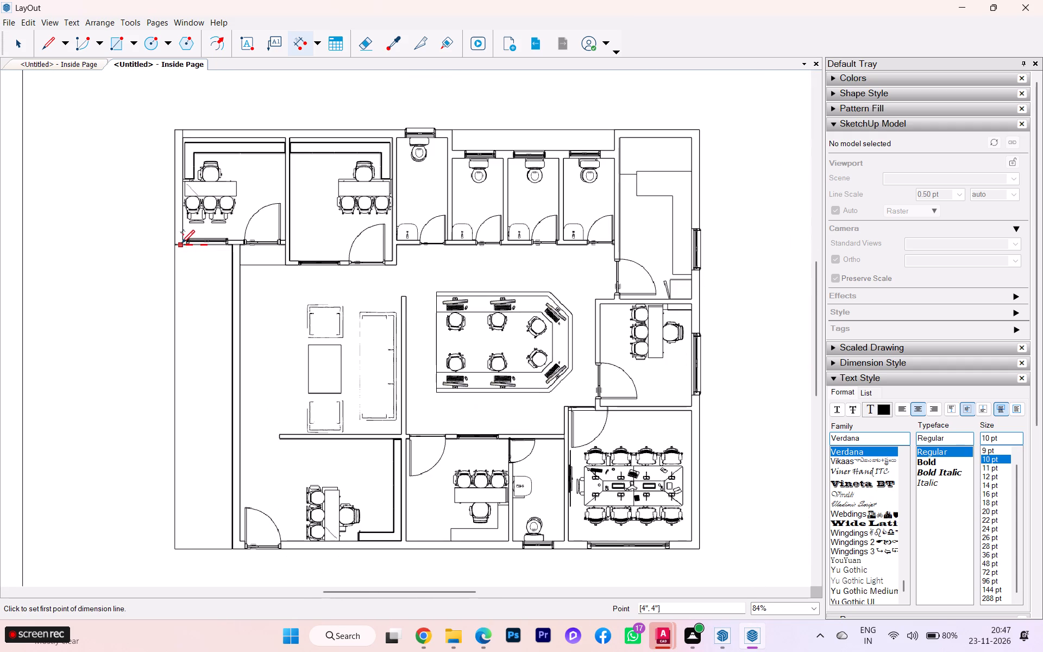
scroll(618, 125, "up", 6)
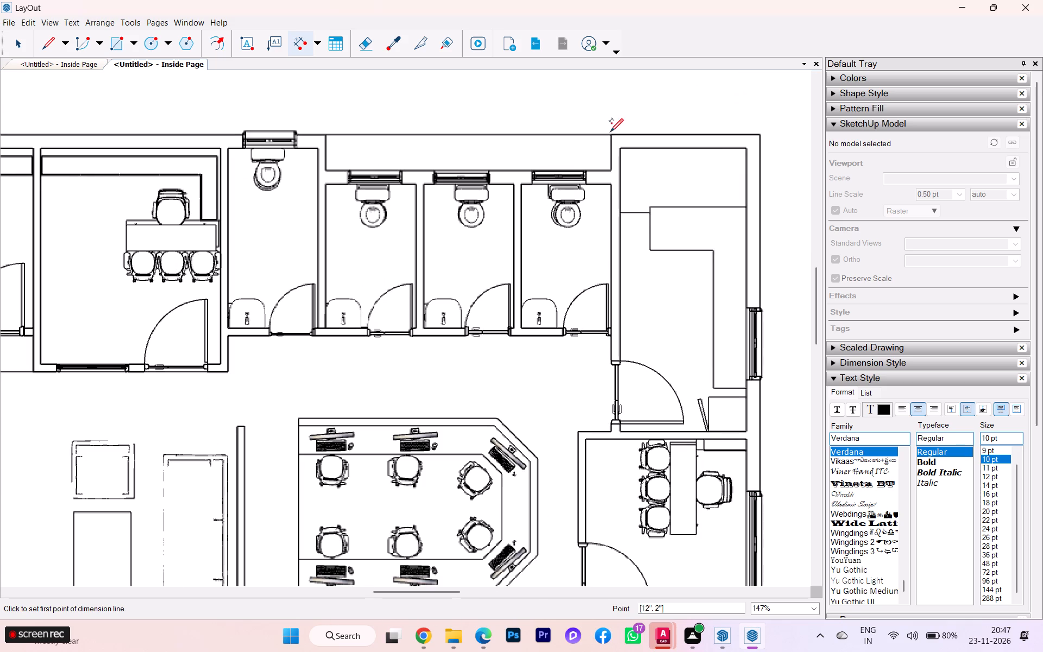
scroll(609, 141, "up", 4)
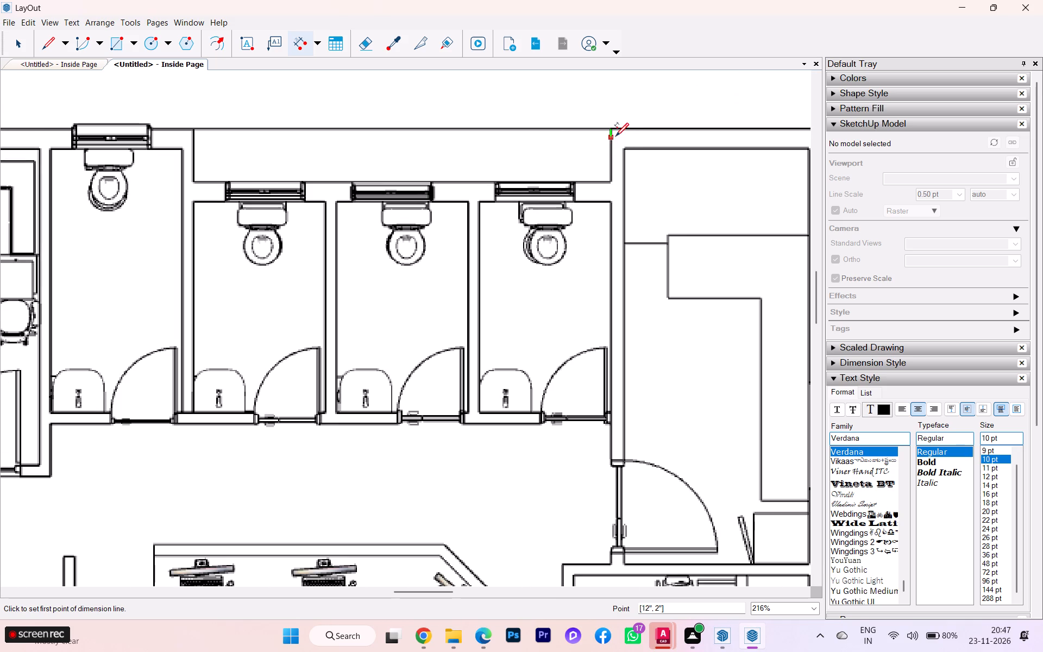
left_click(610, 131)
scroll(550, 146, "down", 5)
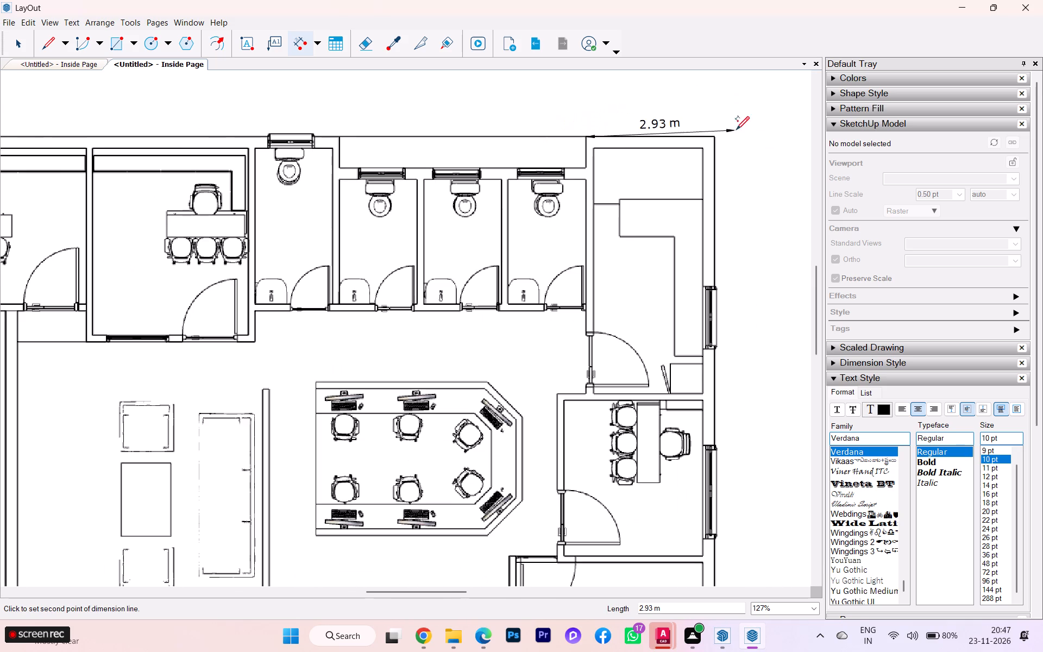
left_click(714, 136)
left_click(713, 119)
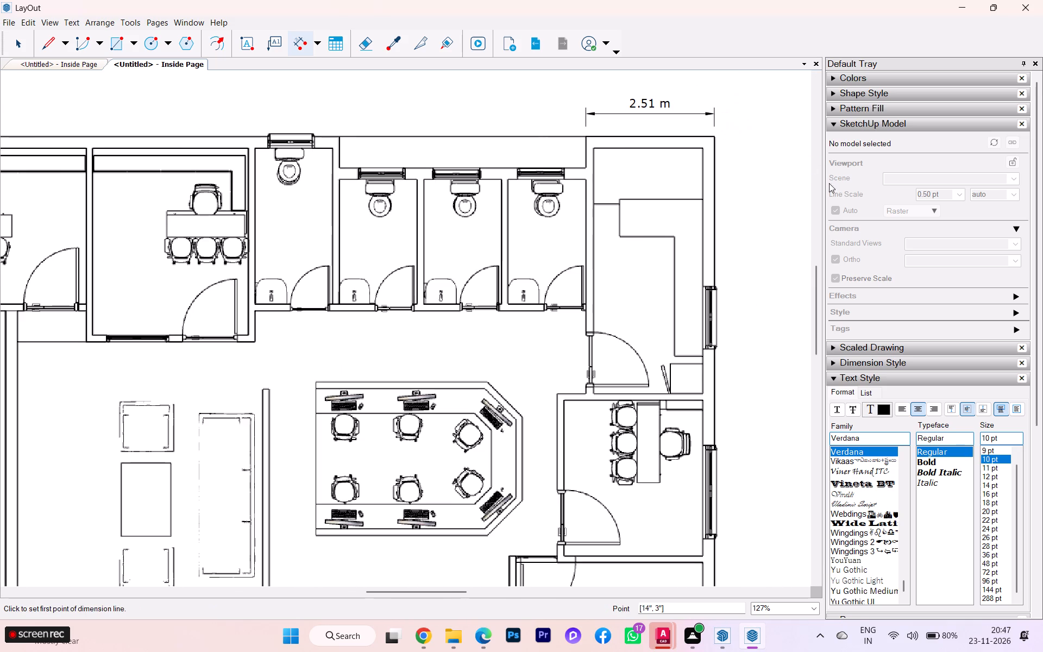
Change the dimension above the plan's upper-right room to Architectural length units with 1" precision.
left_click(7, 35)
left_click(644, 116)
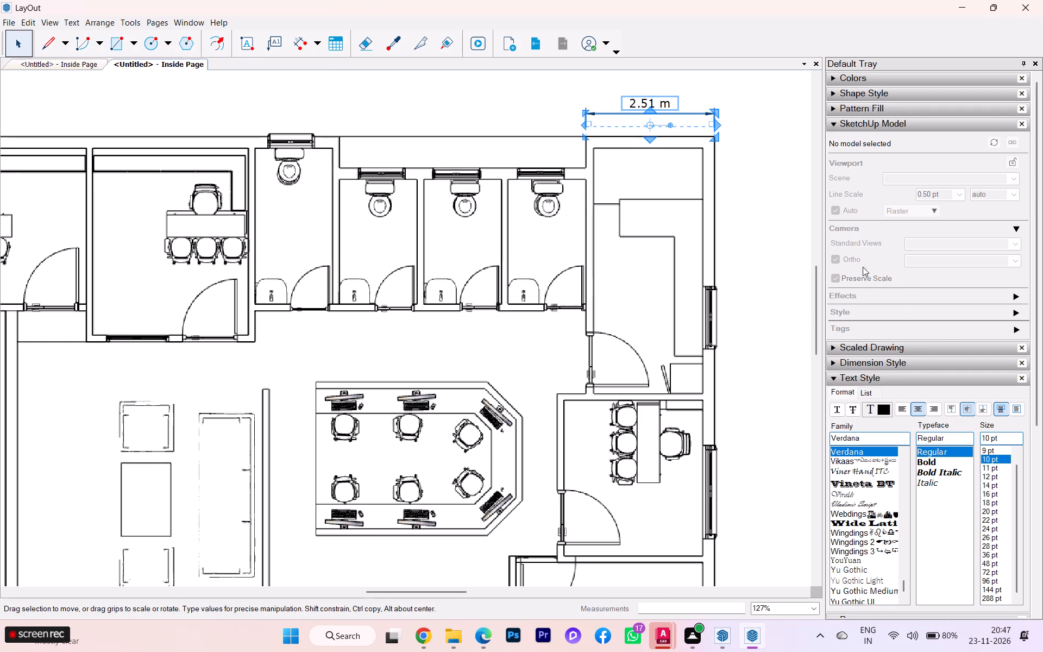
scroll(870, 323, "down", 3)
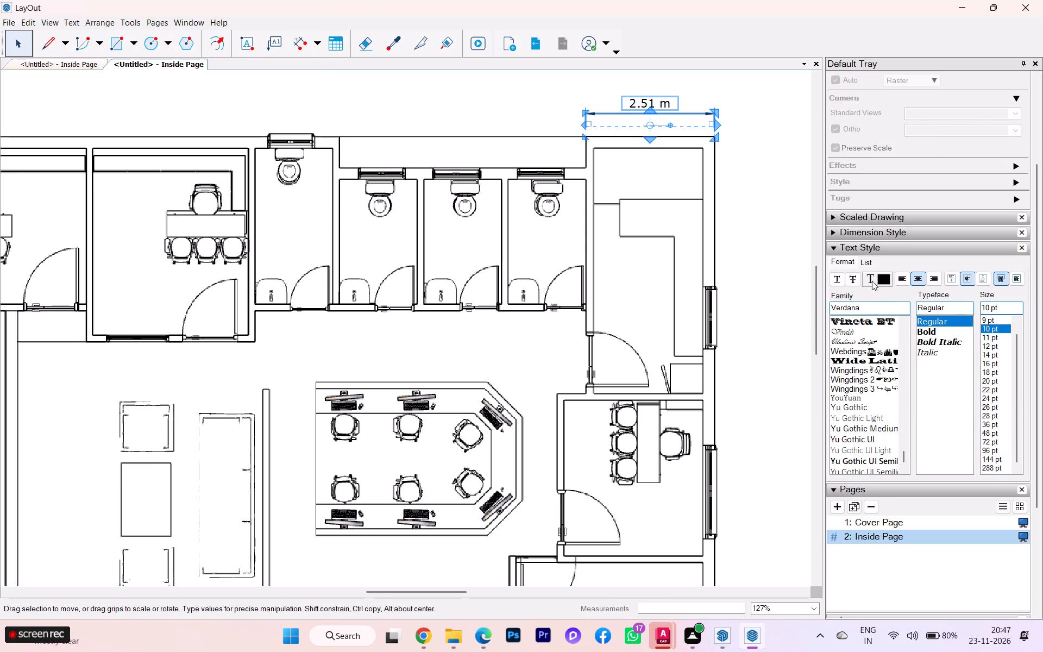
scroll(865, 239, "up", 5)
scroll(840, 130, "up", 3)
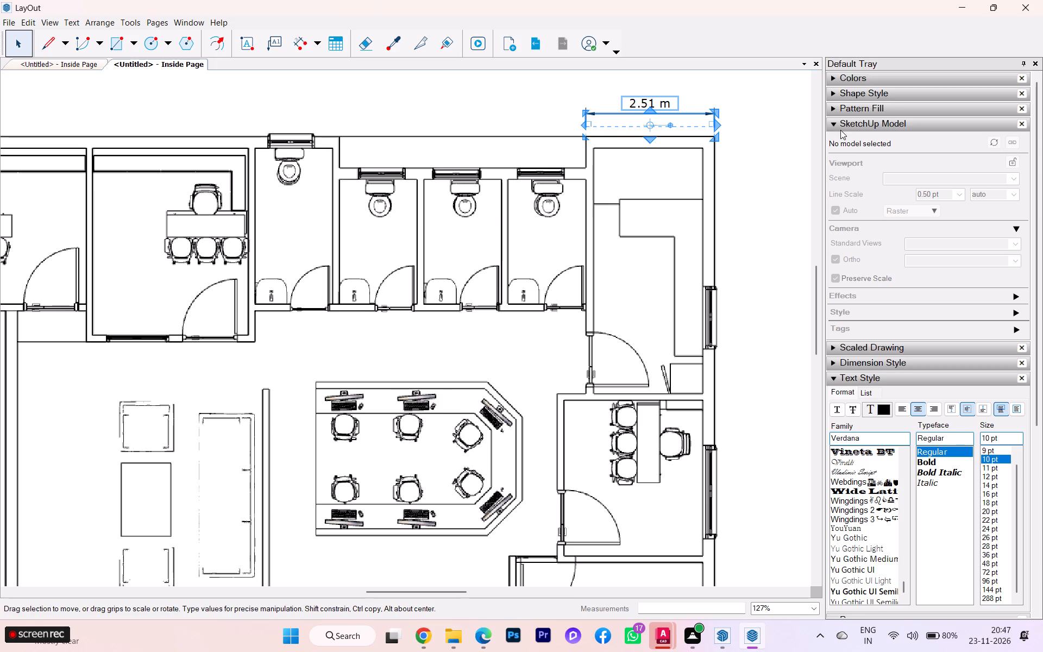
scroll(865, 365, "down", 4)
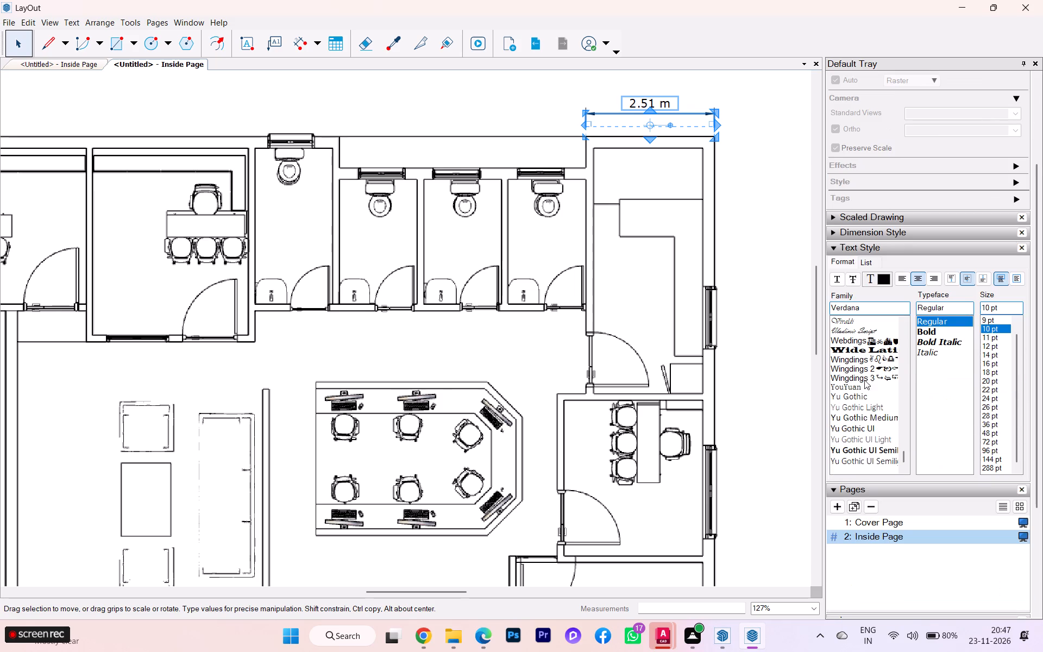
scroll(863, 349, "down", 3)
scroll(860, 264, "up", 5)
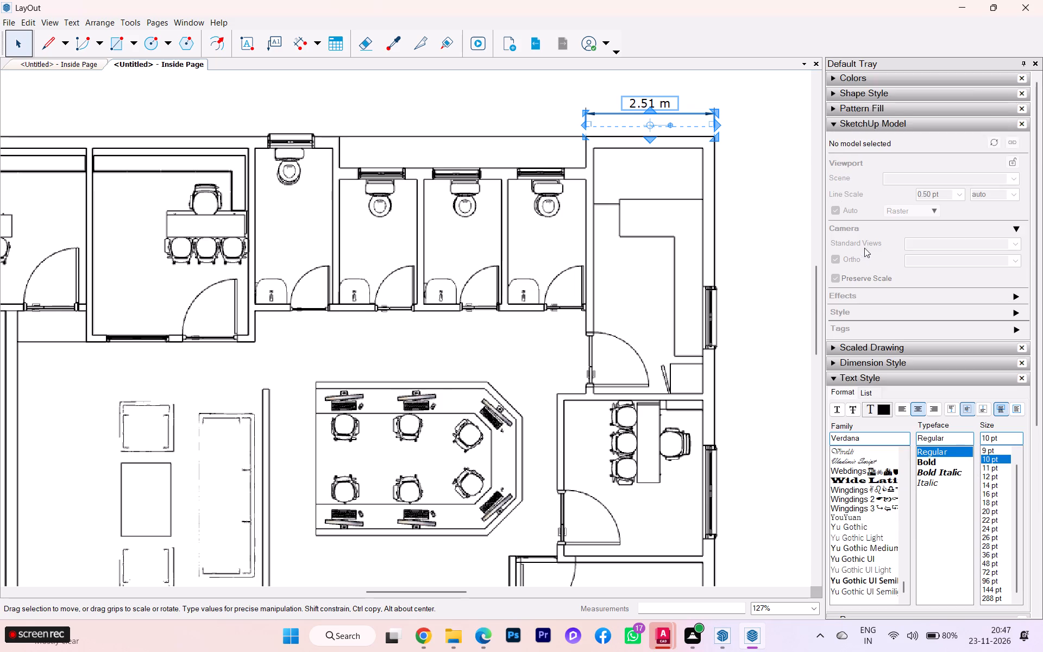
scroll(869, 237, "up", 1)
scroll(869, 235, "down", 1)
scroll(869, 234, "up", 4)
scroll(871, 214, "down", 2)
scroll(871, 214, "up", 1)
scroll(871, 214, "down", 2)
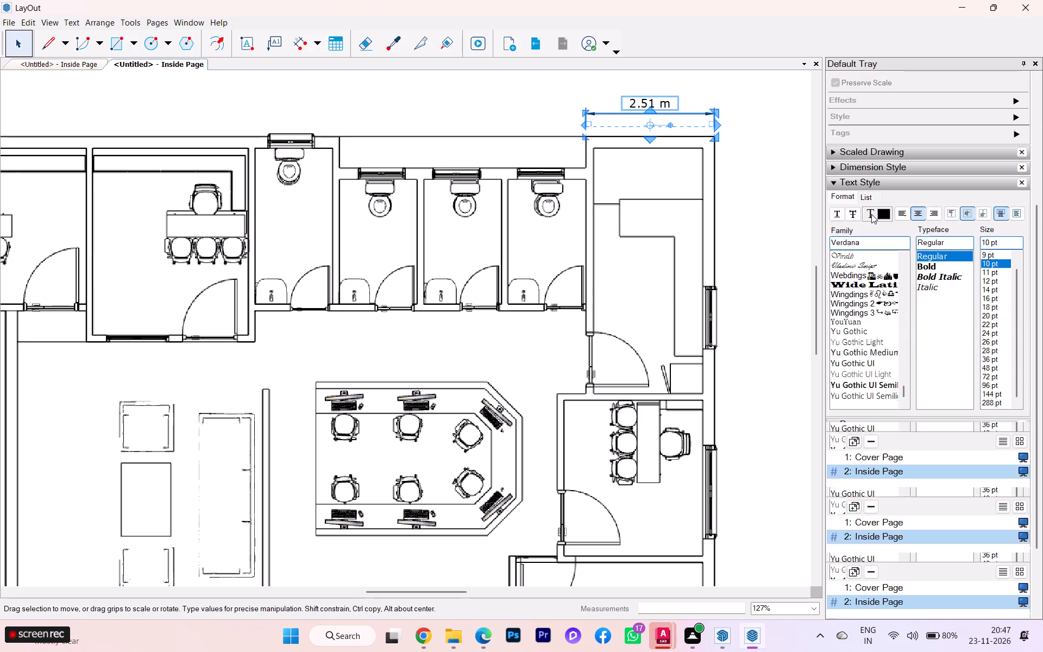
scroll(871, 214, "up", 4)
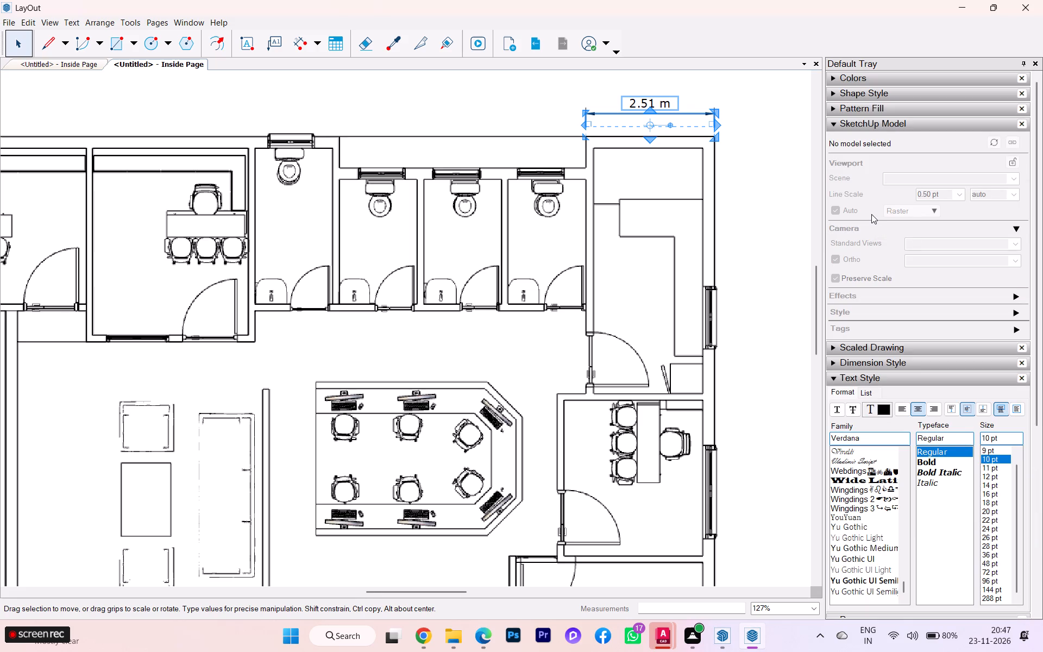
left_click(889, 361)
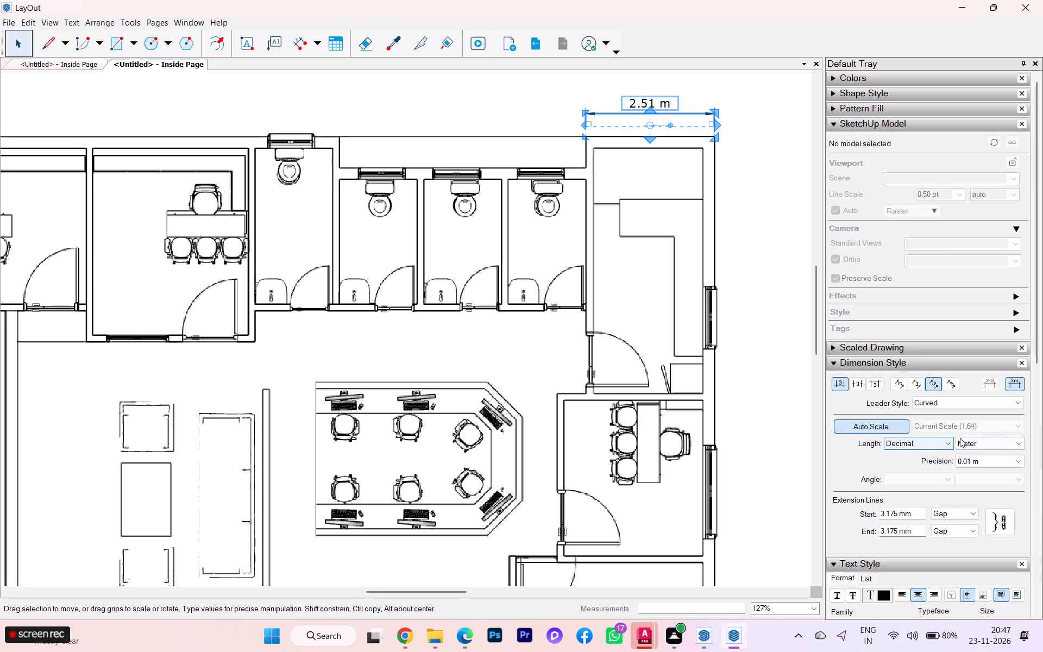
left_click(948, 443)
left_click(907, 465)
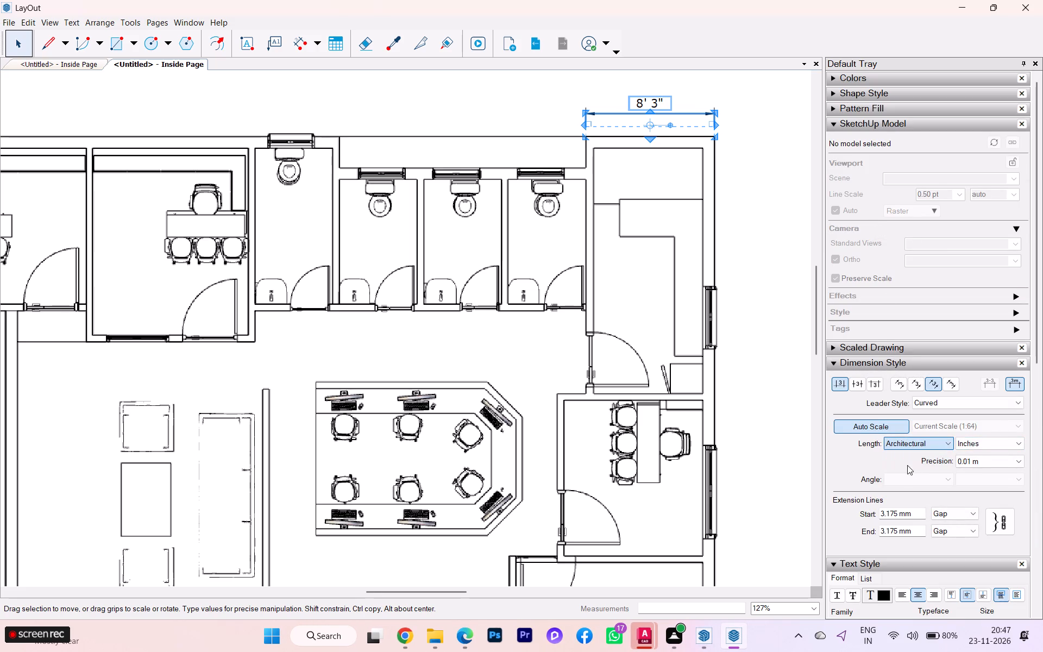
left_click(981, 446)
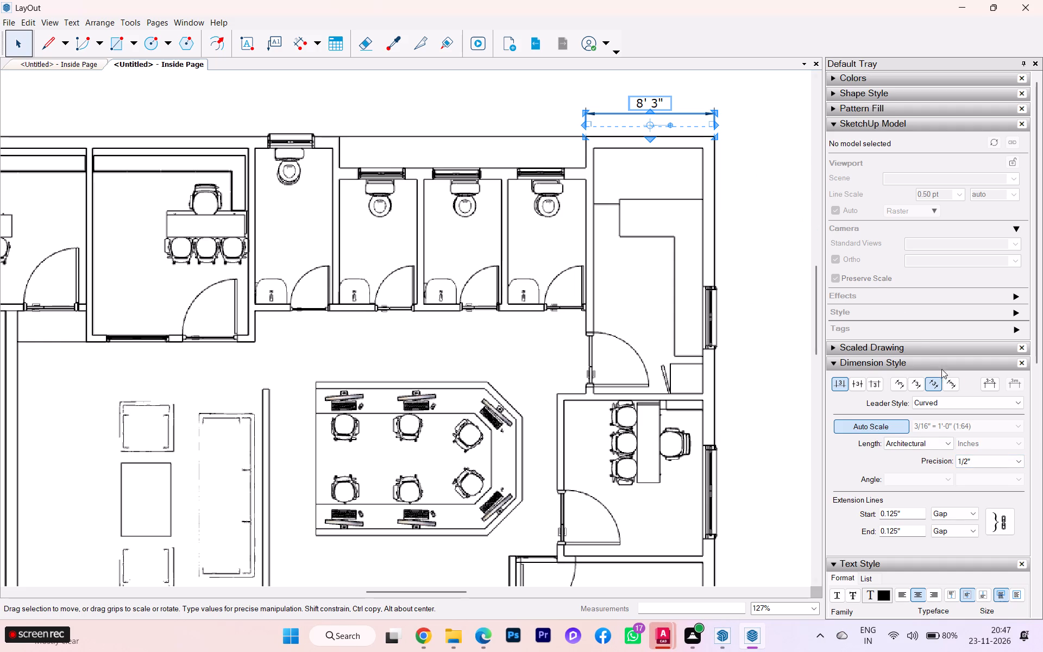
left_click(986, 459)
left_click(969, 475)
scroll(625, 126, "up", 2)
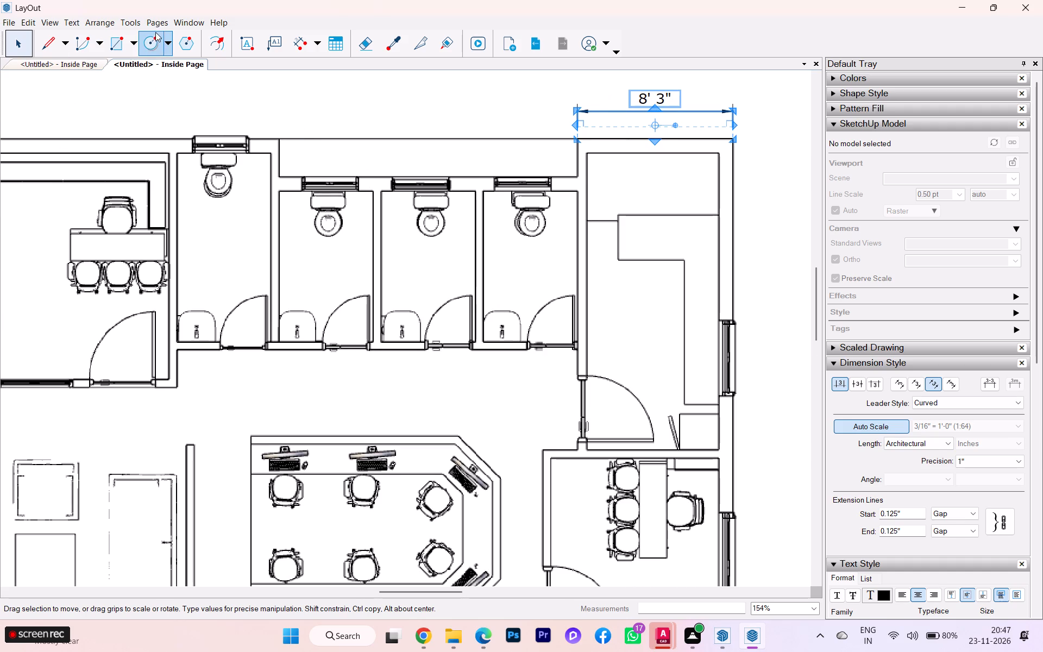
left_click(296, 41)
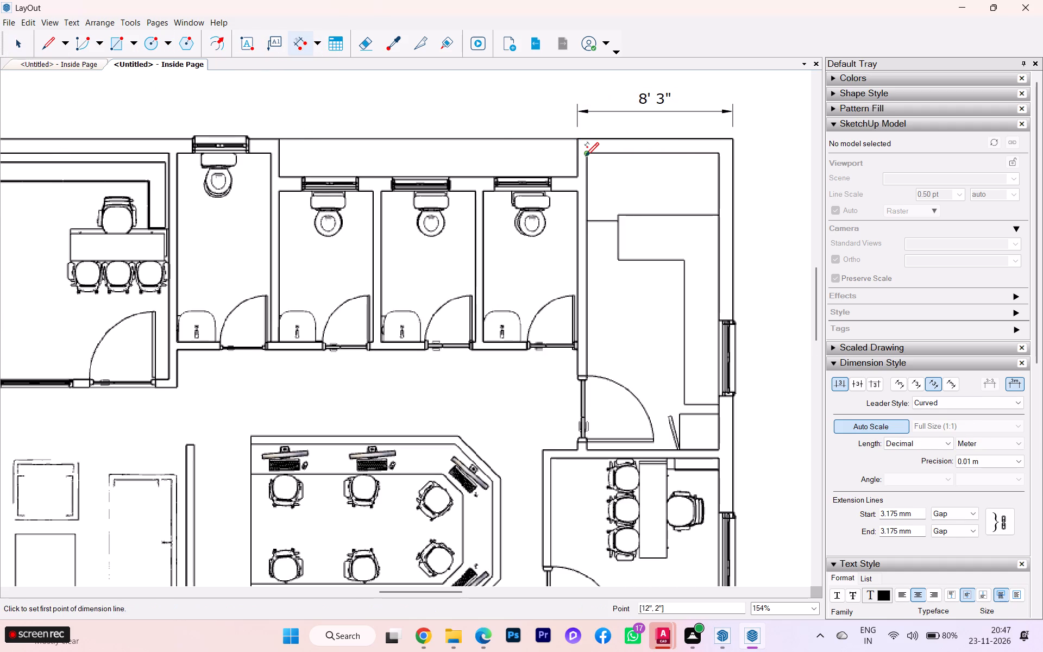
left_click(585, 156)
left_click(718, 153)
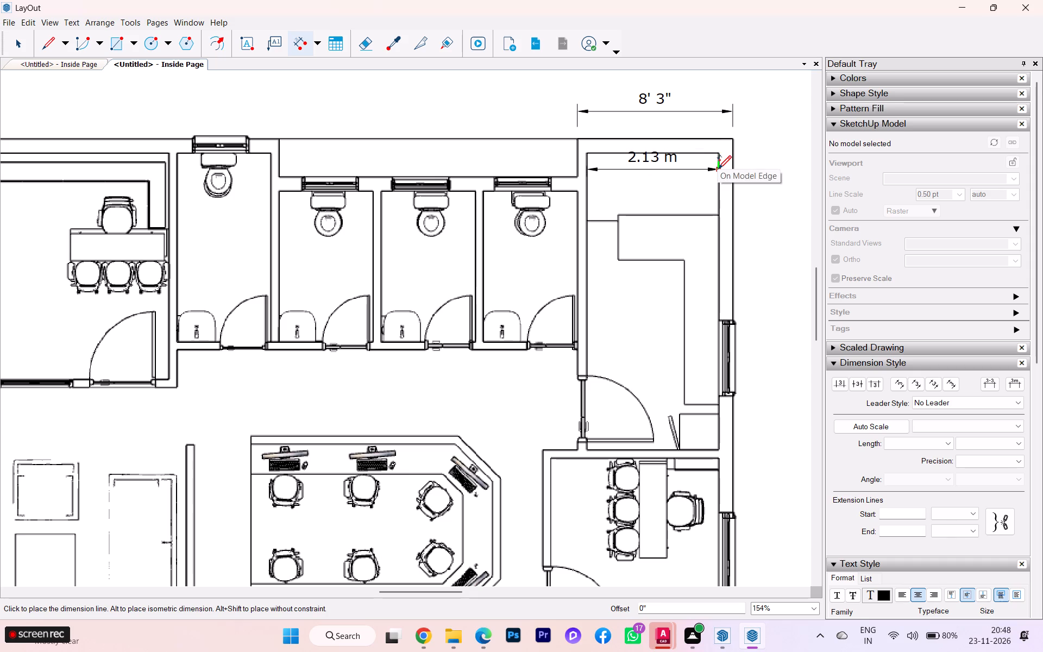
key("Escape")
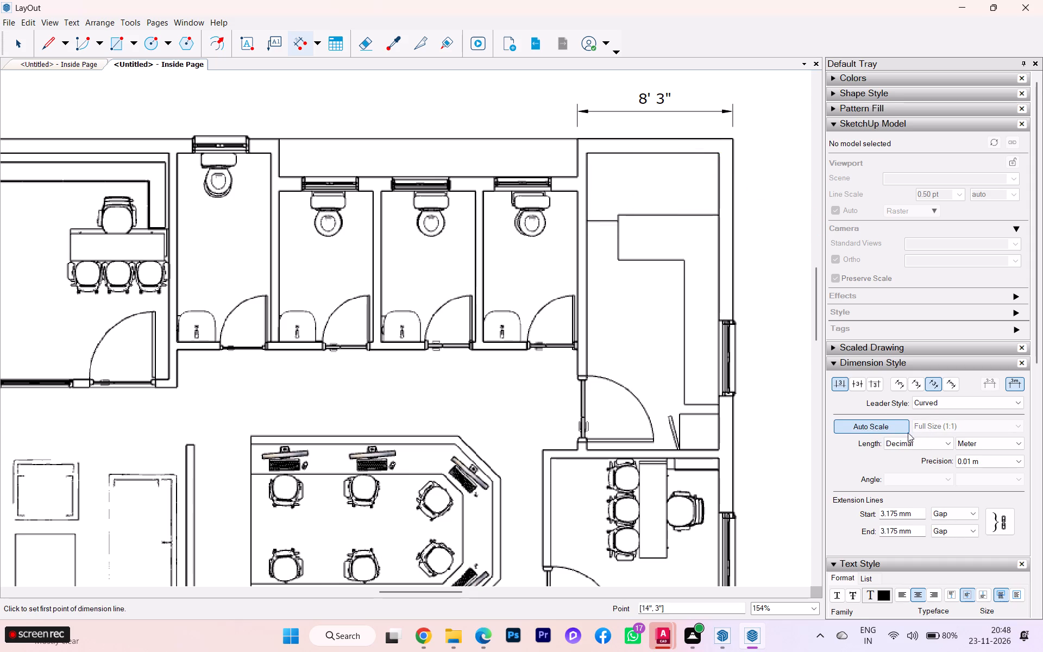
Set the linear dimension style for new dimensions to Architectural length units with 1" precision.
left_click(906, 438)
left_click(907, 462)
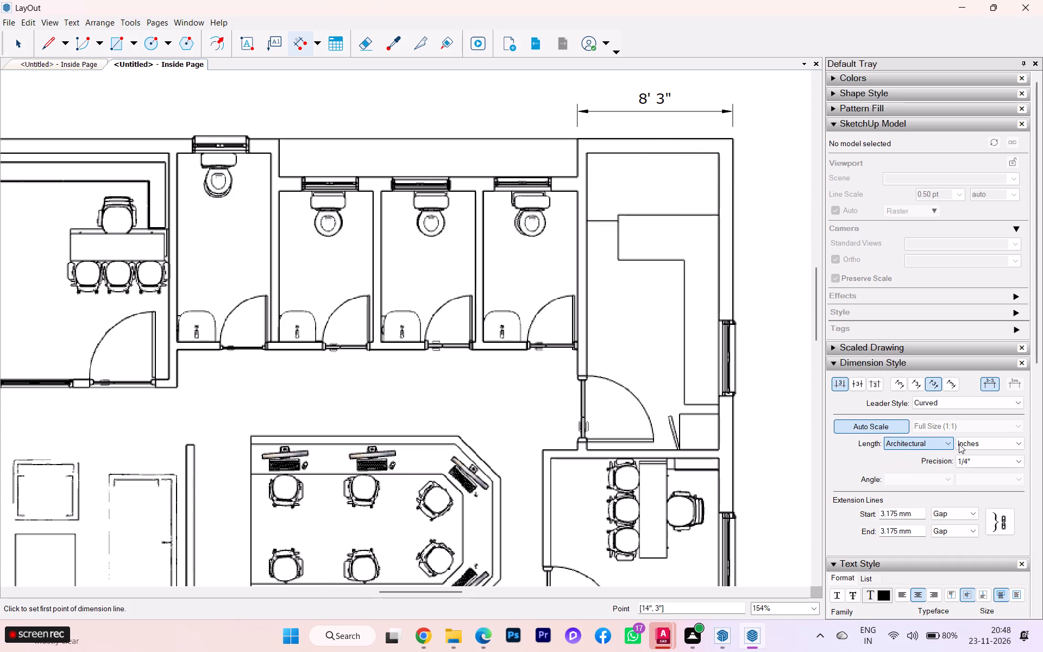
left_click(962, 460)
left_click(964, 472)
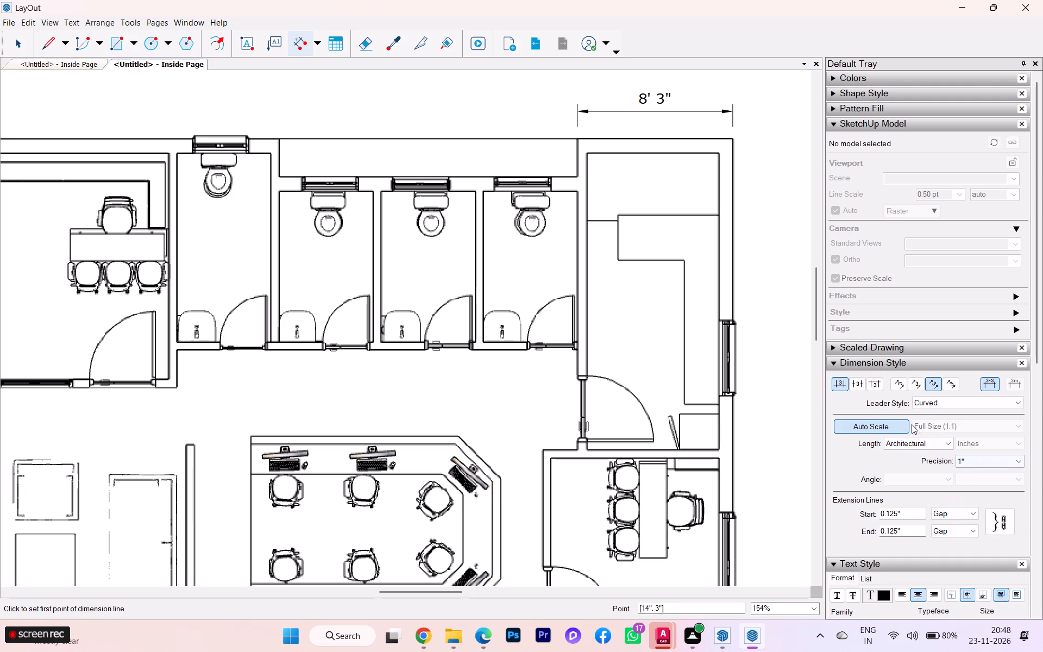
left_click(861, 412)
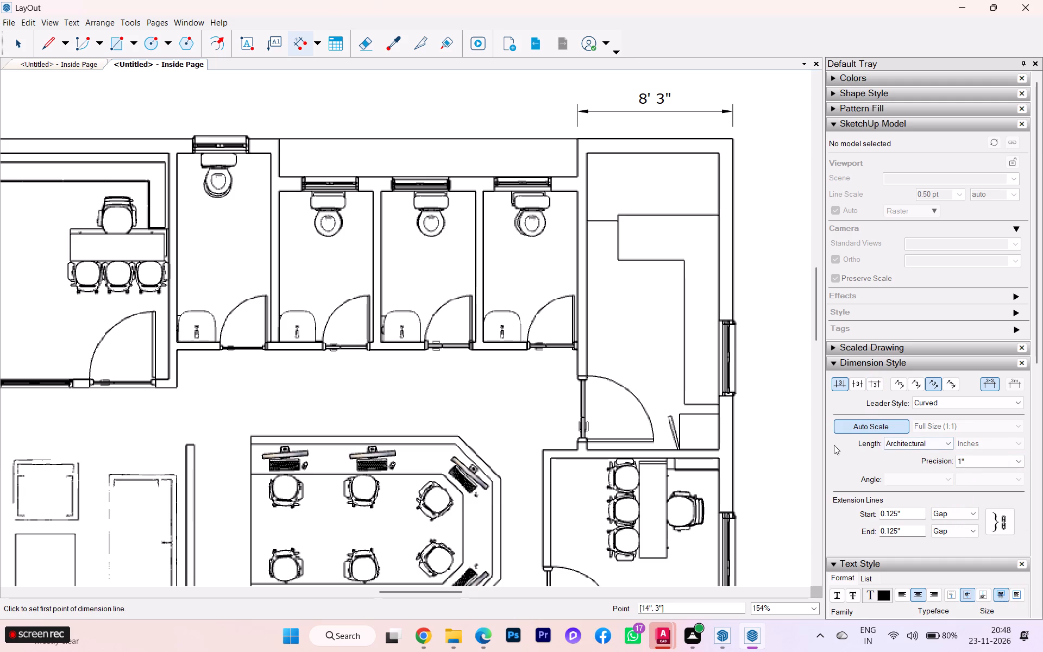
left_click(832, 445)
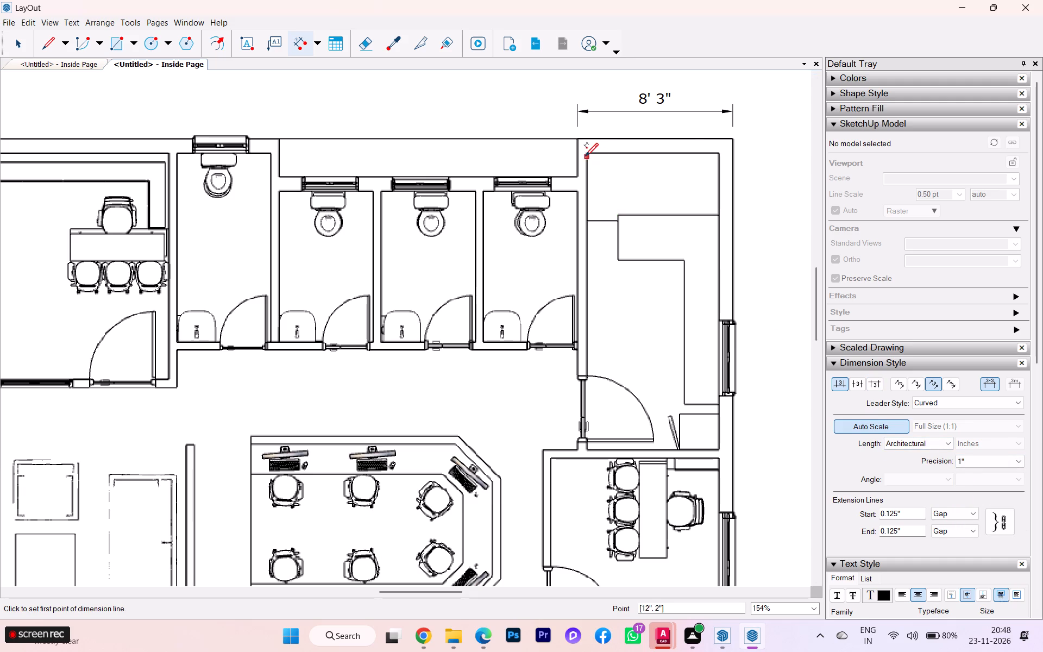
Dimension the upper-right room's inner width inside the room and its inner depth outside the building's right-hand wall.
left_click(586, 154)
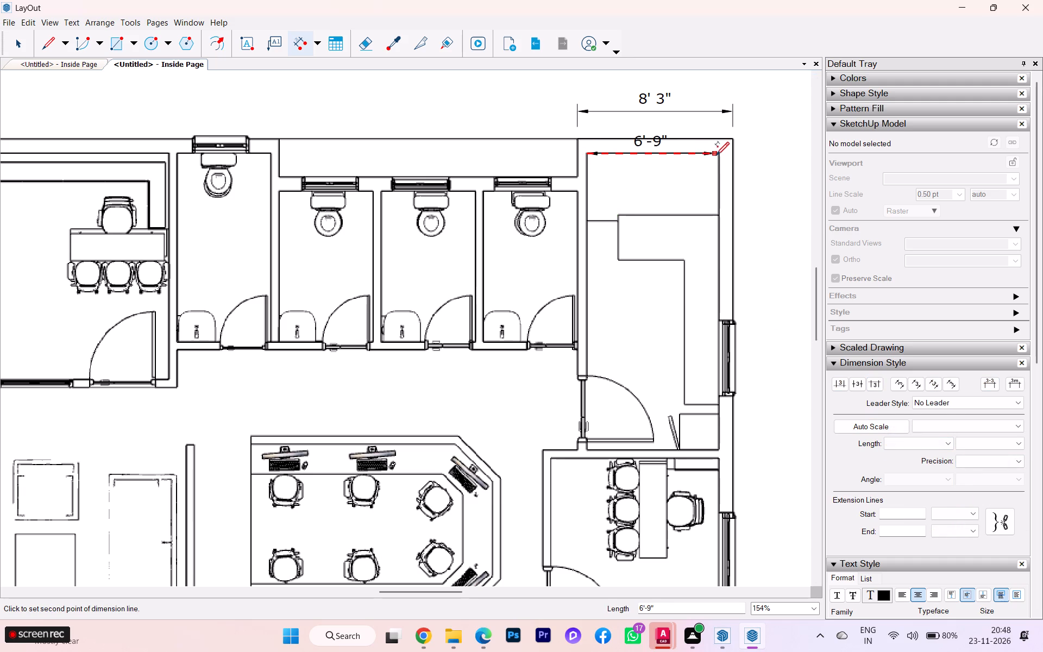
left_click(717, 154)
left_click(719, 168)
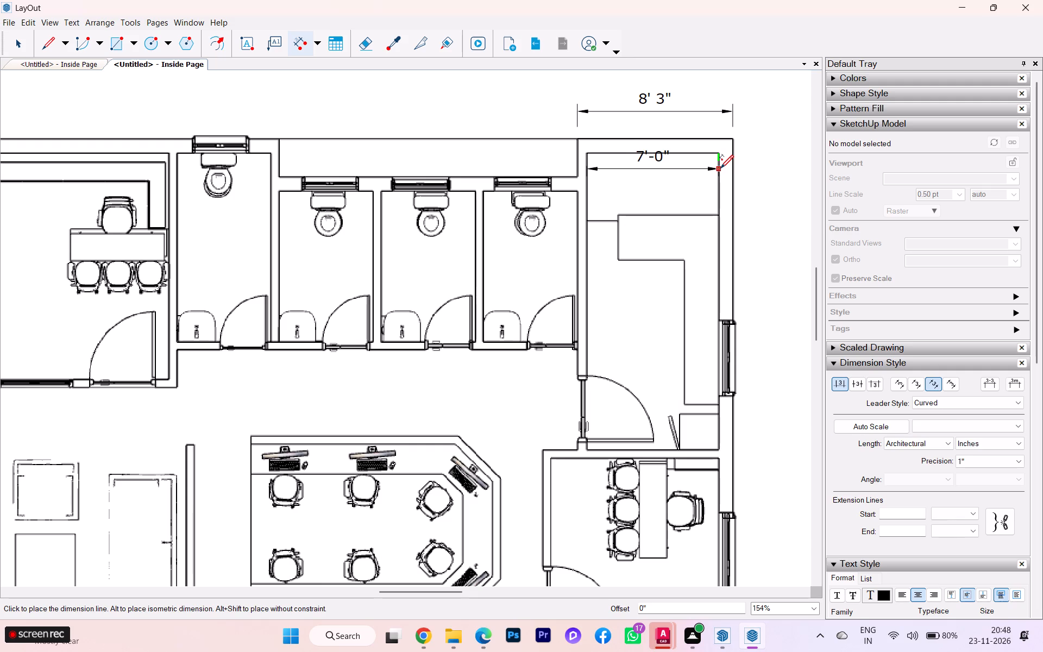
left_click(720, 153)
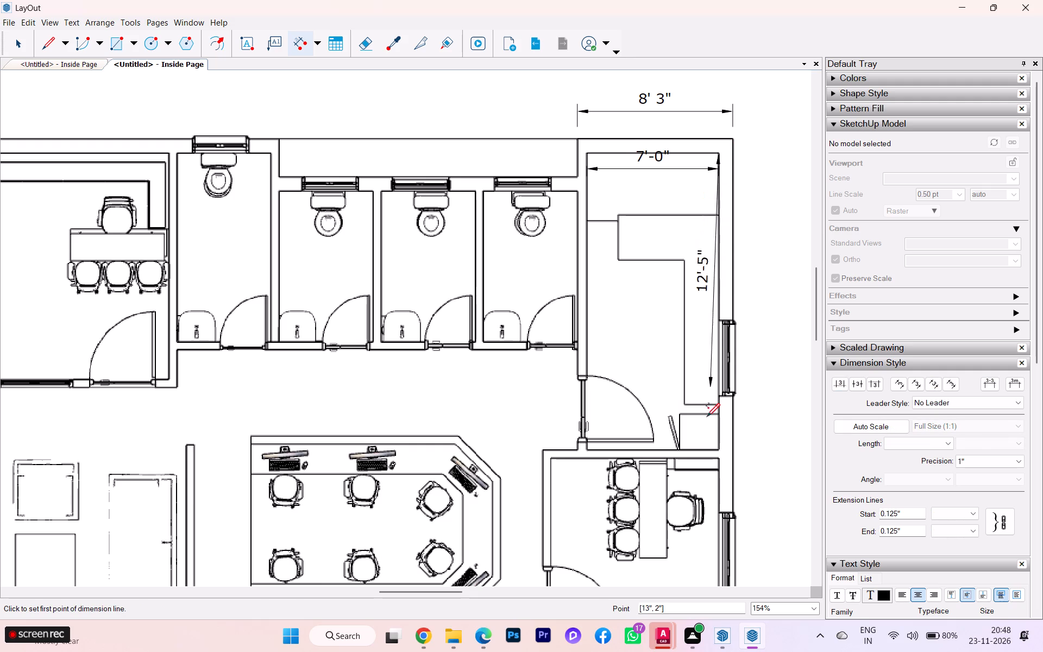
left_click(719, 452)
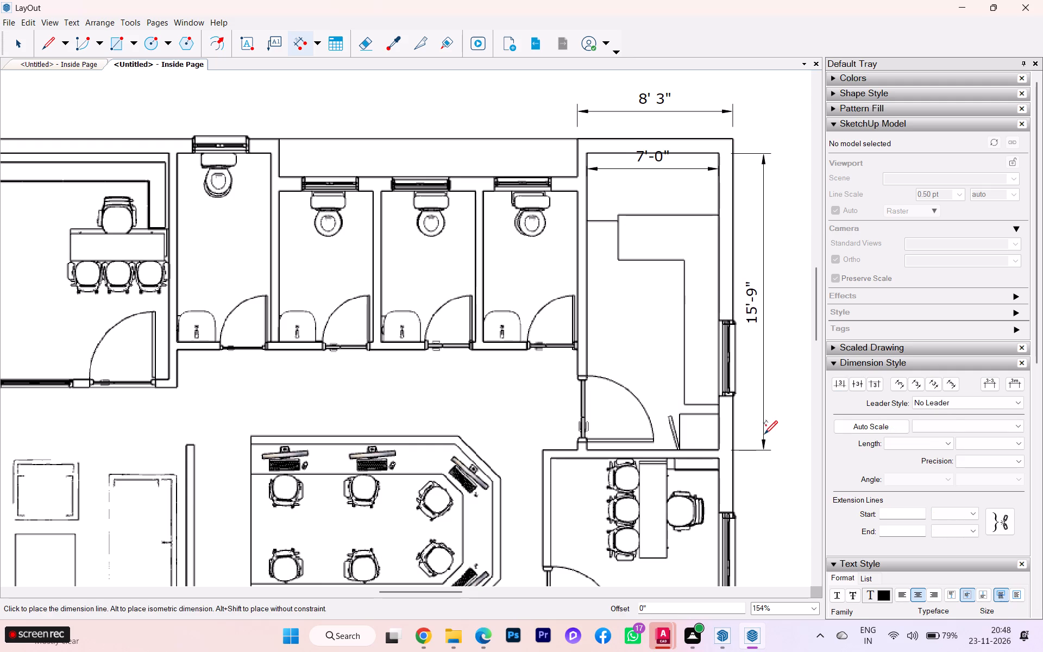
left_click(763, 434)
Dimension the inner widths of the left and middle of the three recessed toilet cubicles, placing both dimensions above the outer wall.
scroll(752, 289, "up", 1)
scroll(660, 235, "down", 2)
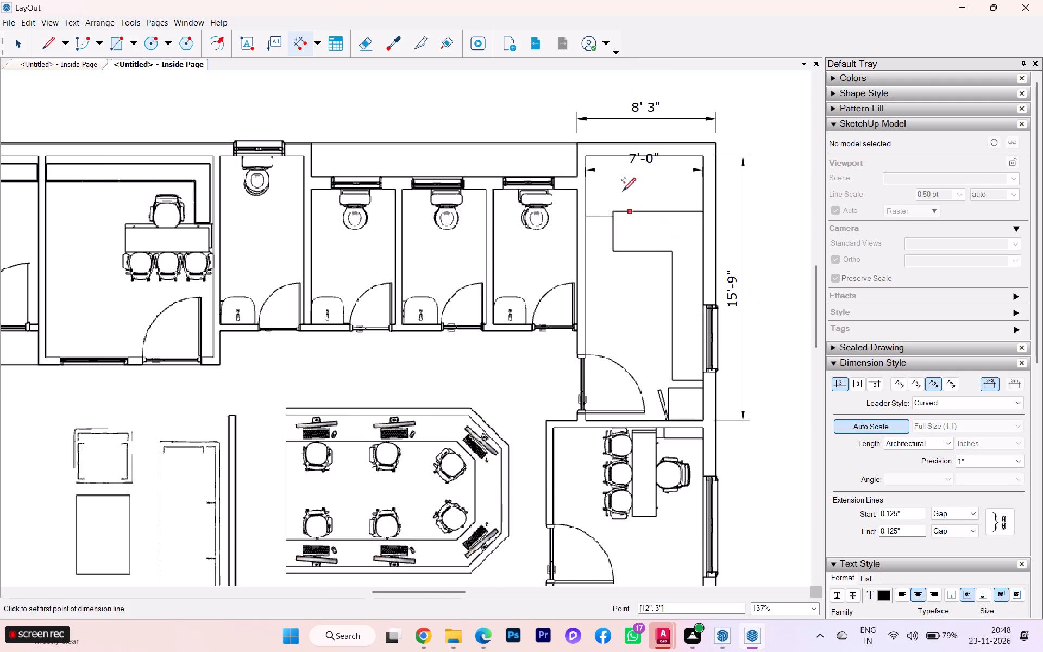
scroll(621, 190, "down", 1)
scroll(412, 175, "up", 7)
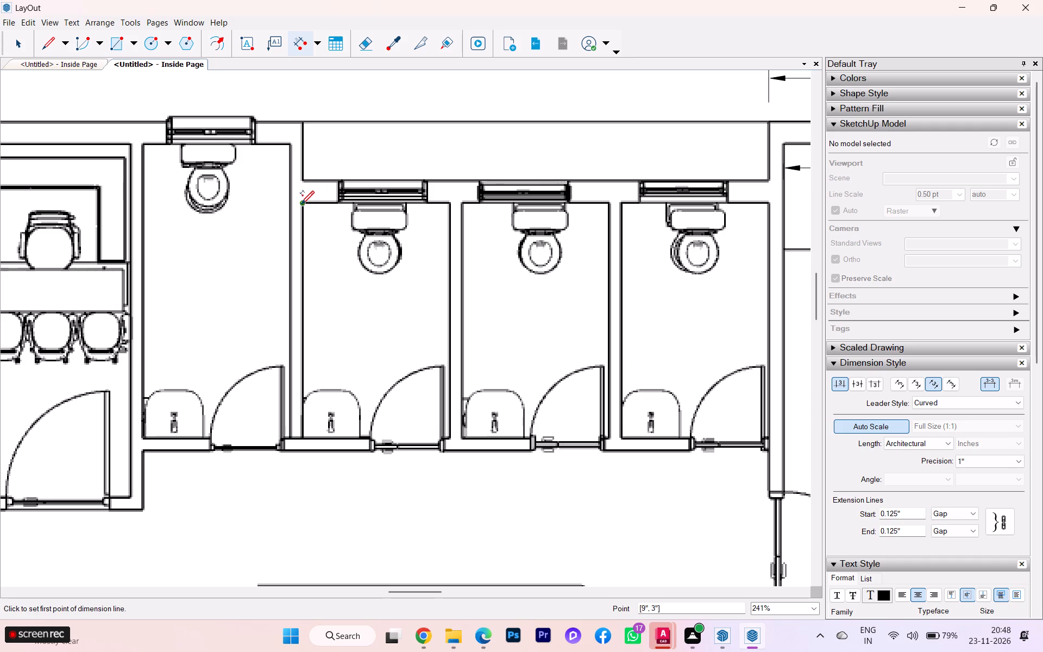
left_click(298, 204)
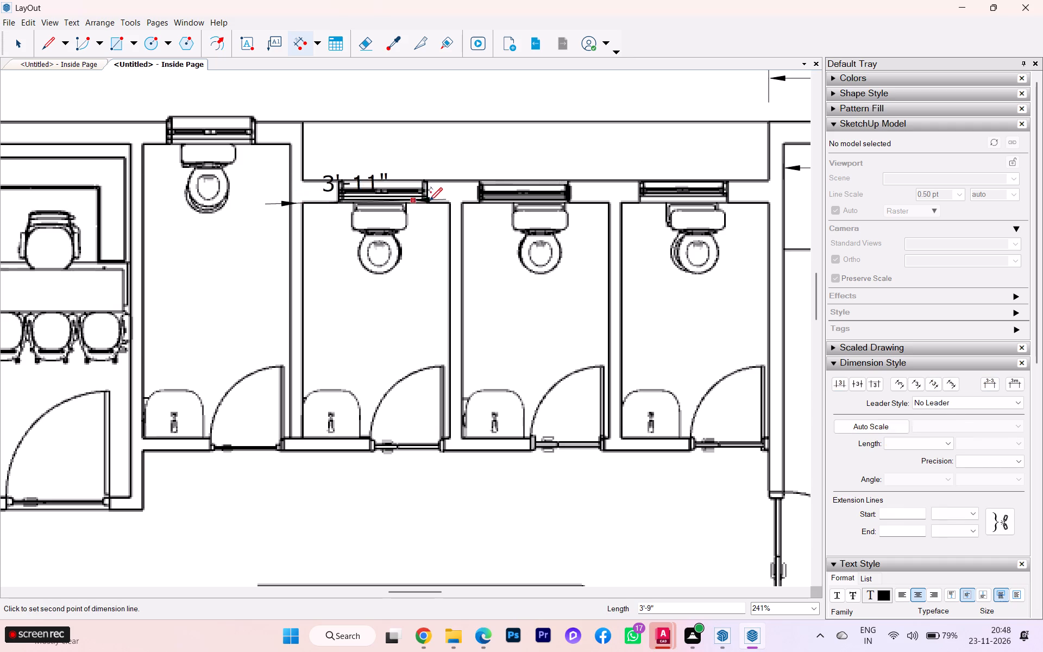
key("Escape")
left_click(303, 204)
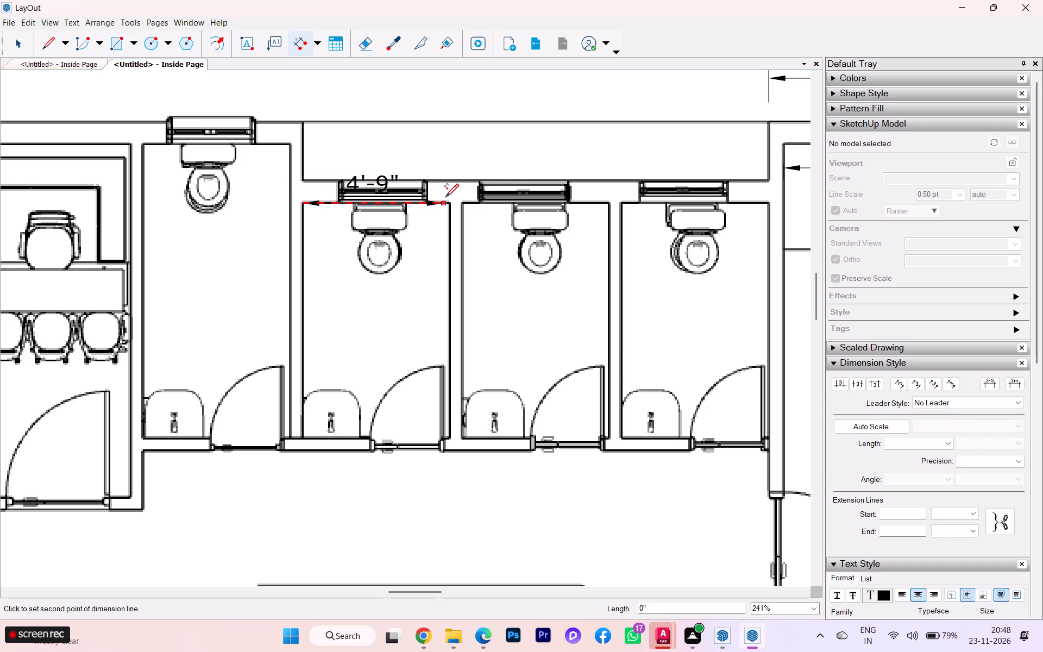
left_click(453, 203)
left_click(443, 110)
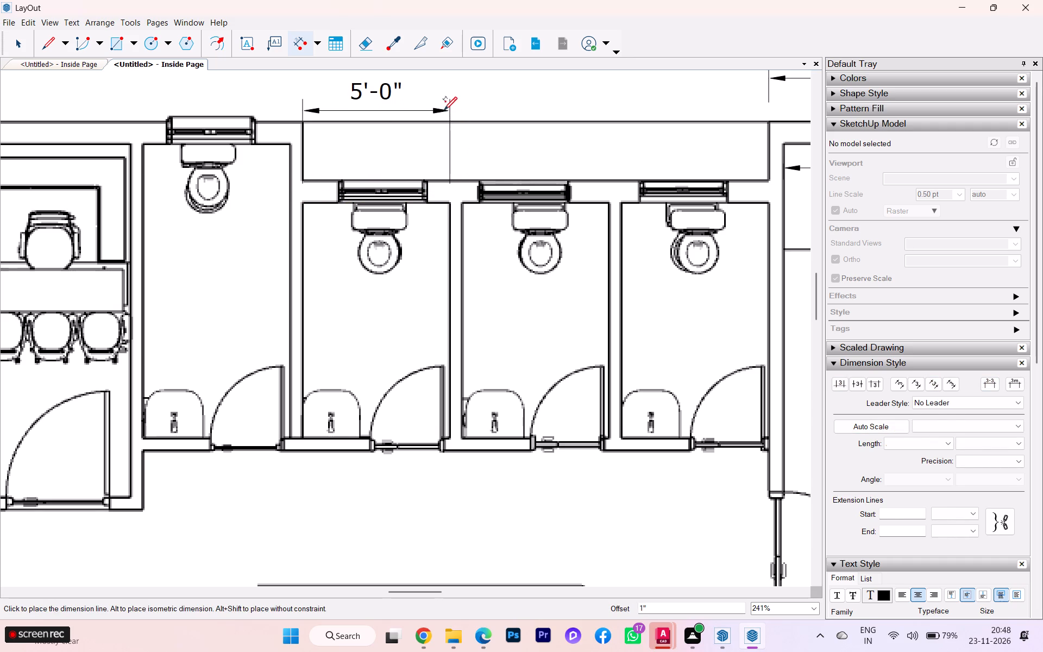
left_click(463, 204)
left_click(609, 205)
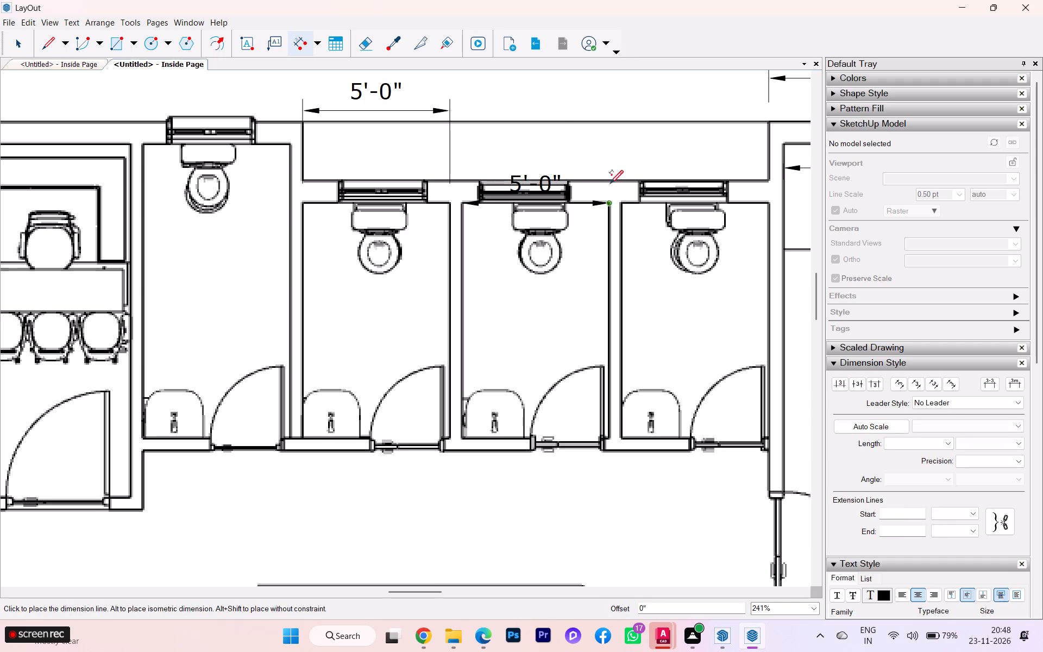
left_click(595, 112)
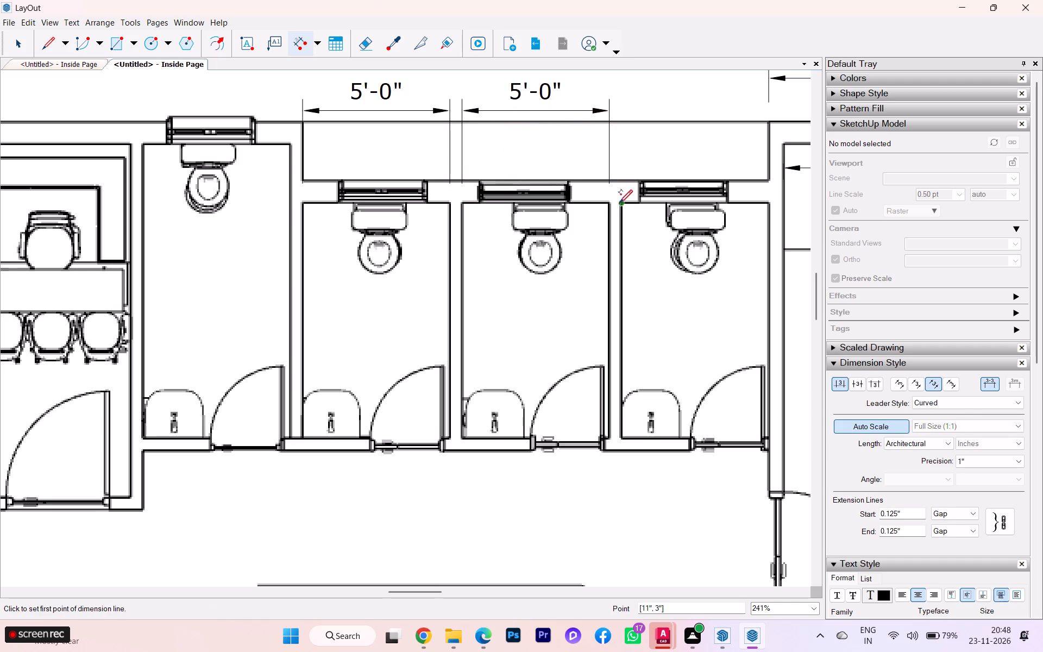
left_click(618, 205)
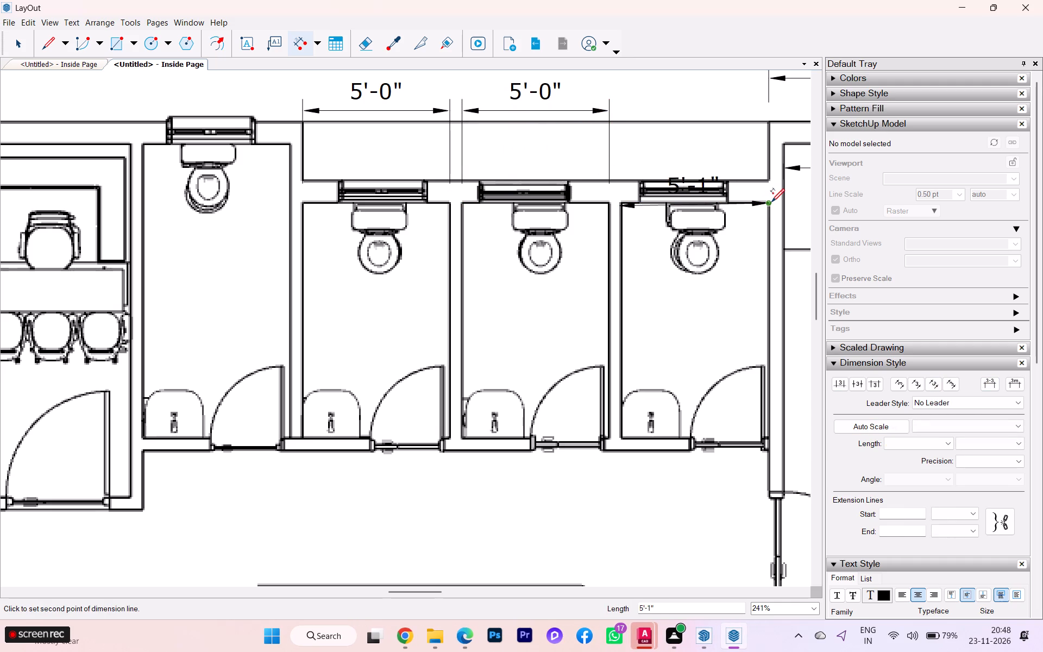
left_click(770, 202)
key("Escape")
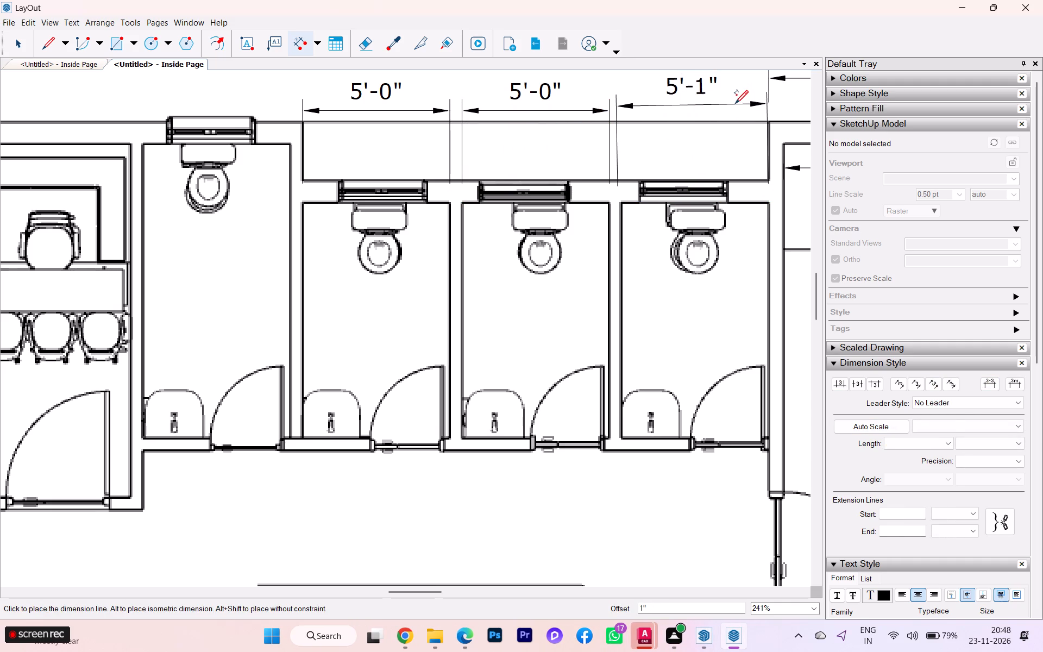
Dimension the inner width of the rightmost recessed toilet cubicle, placing the dimension above the outer wall.
left_click(768, 201)
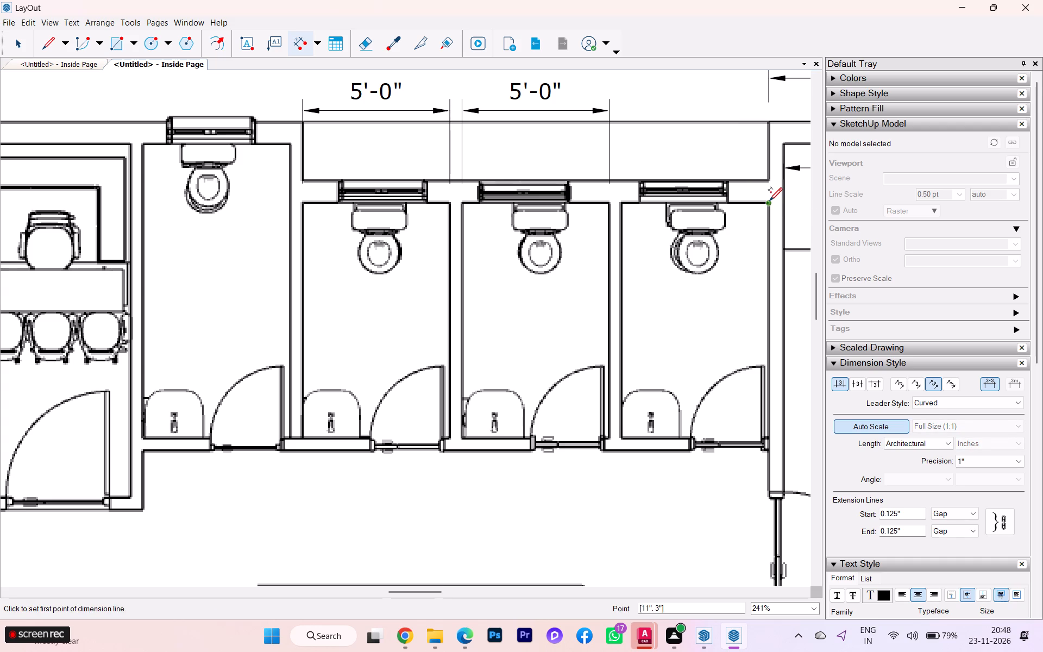
left_click(621, 205)
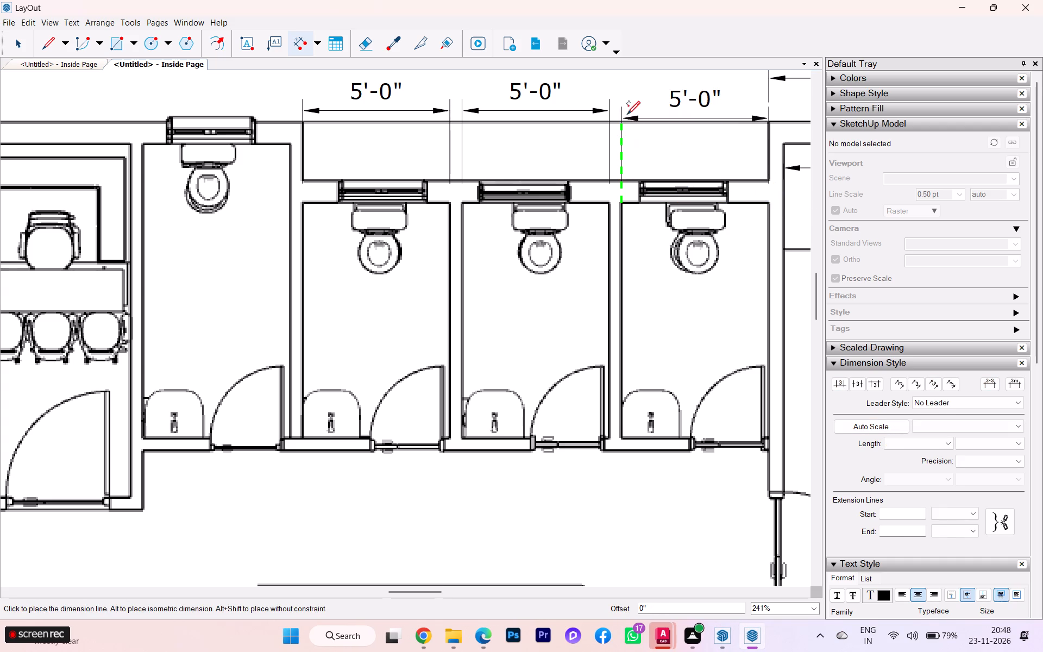
left_click(625, 112)
scroll(642, 171, "down", 7)
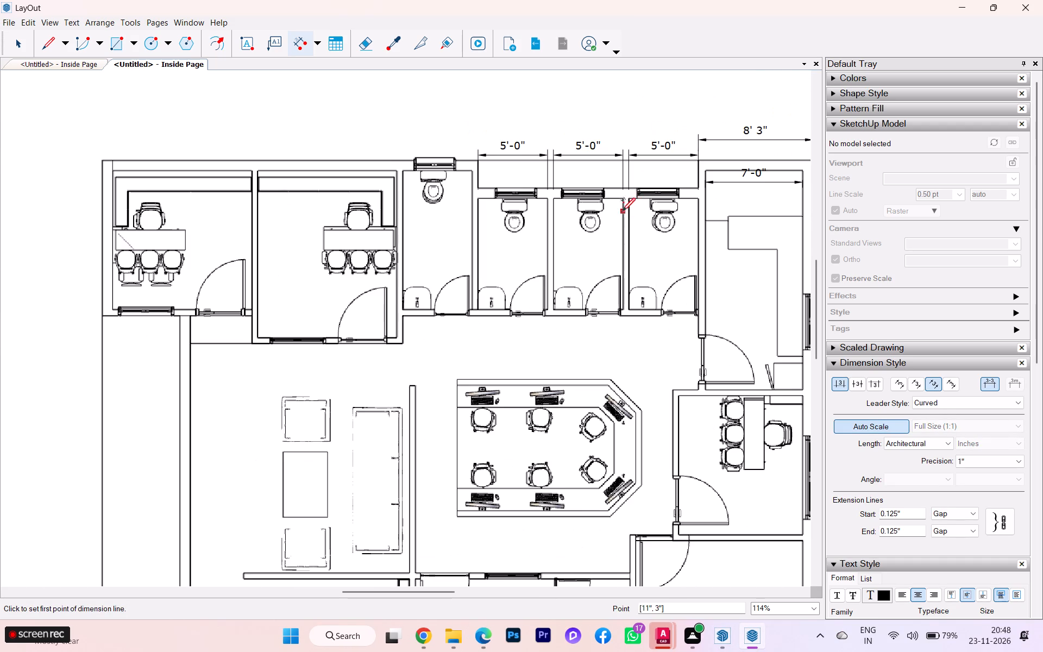
key("Escape")
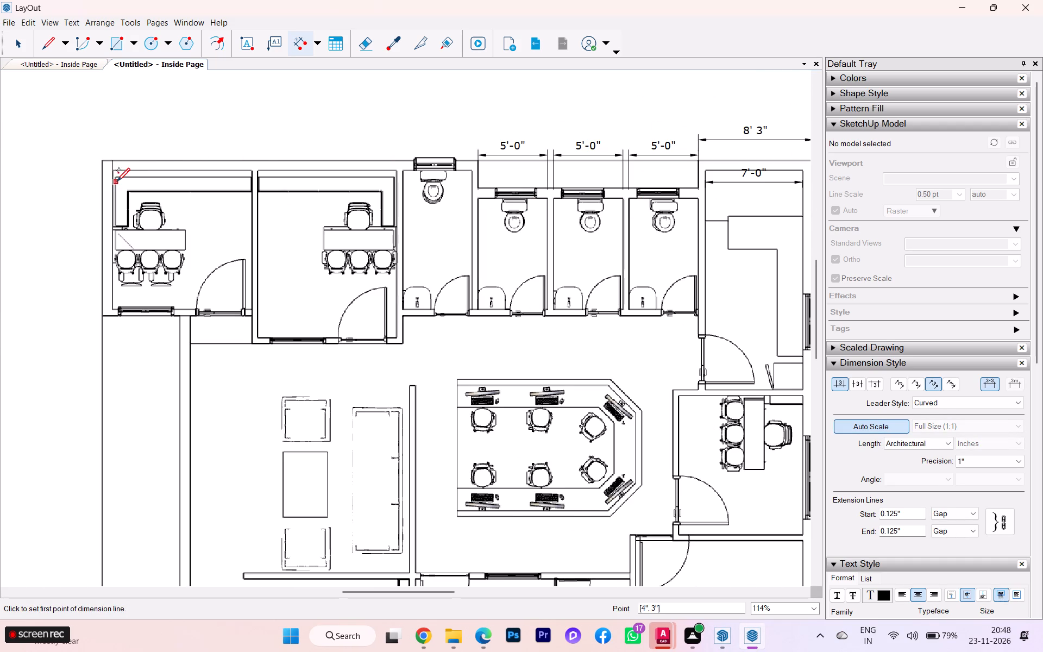
Dimension the inner widths of the two upper-left offices, placing both dimensions in line above the outer wall.
scroll(120, 179, "up", 8)
scroll(130, 168, "down", 1)
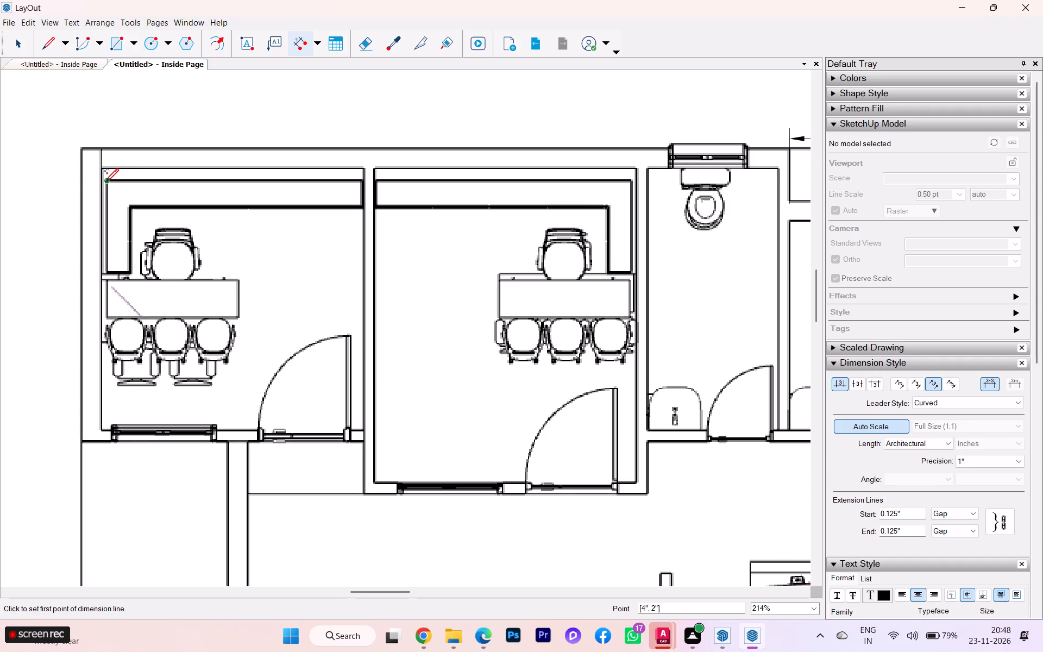
left_click(104, 182)
key("Escape")
left_click(363, 167)
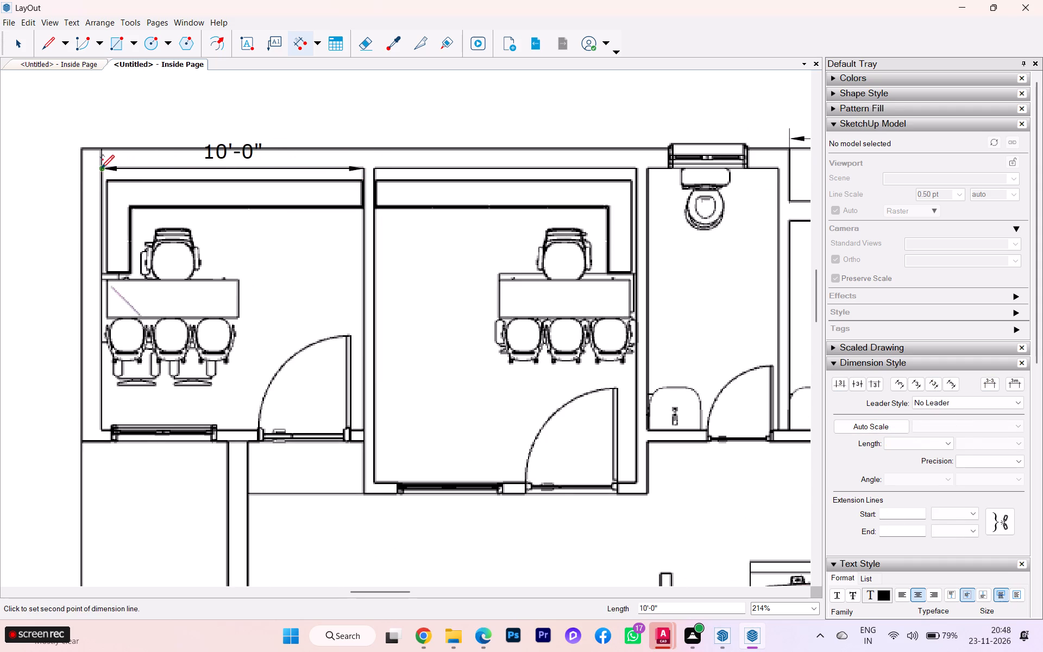
left_click(100, 168)
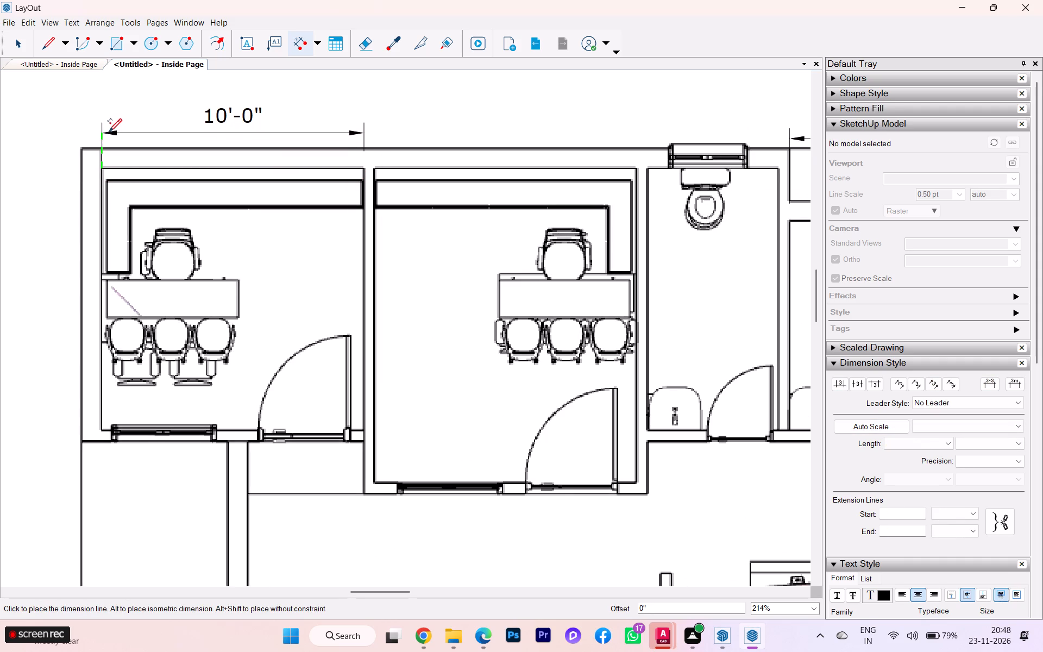
left_click(106, 134)
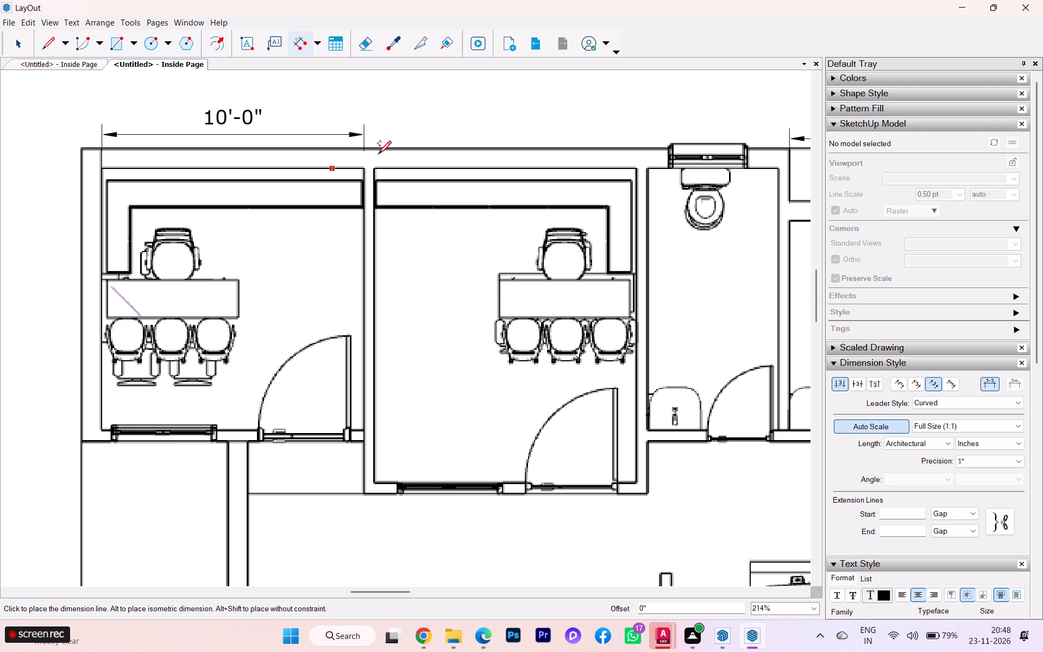
scroll(406, 152, "up", 3)
left_click(361, 175)
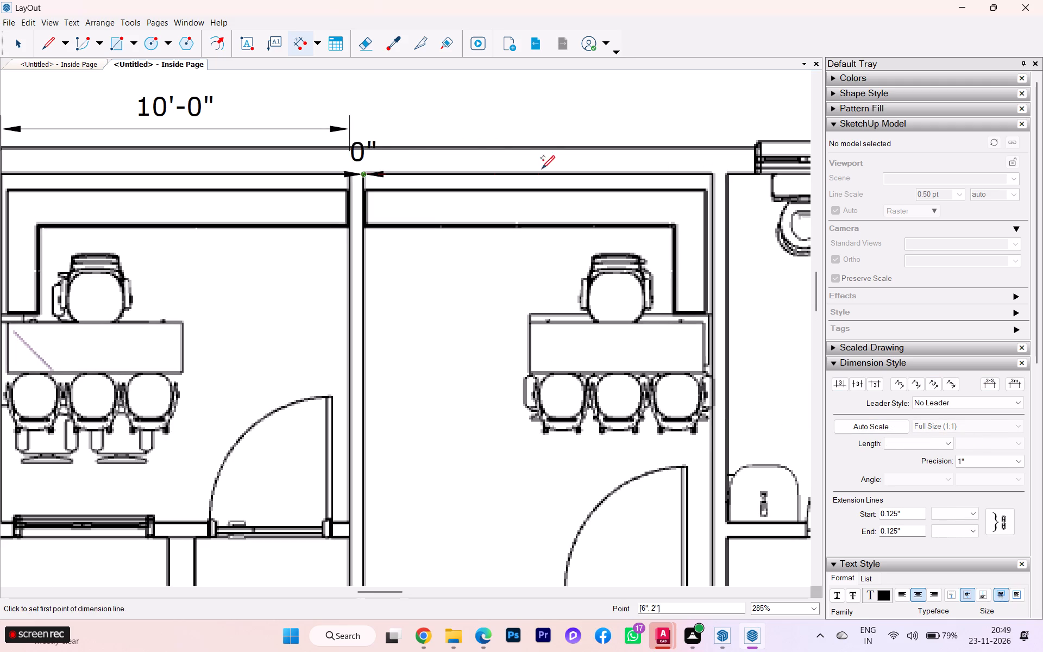
left_click(712, 174)
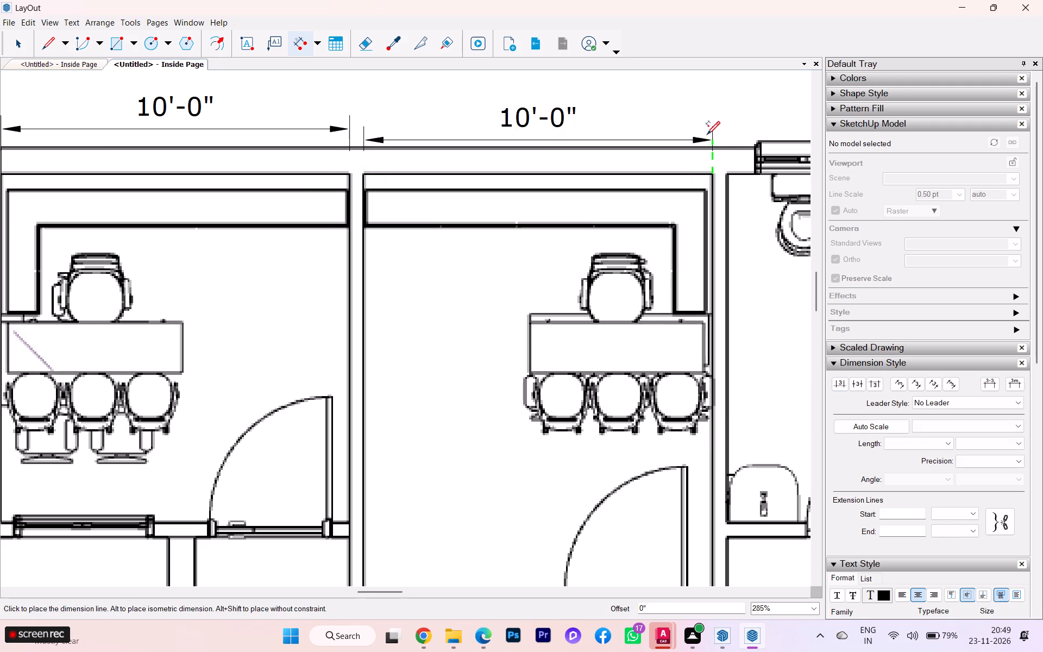
left_click(705, 130)
Dimension the inner width of the toilet beside the second office, in line with the office dimensions above the outer wall.
scroll(487, 148, "up", 1)
scroll(486, 148, "down", 3)
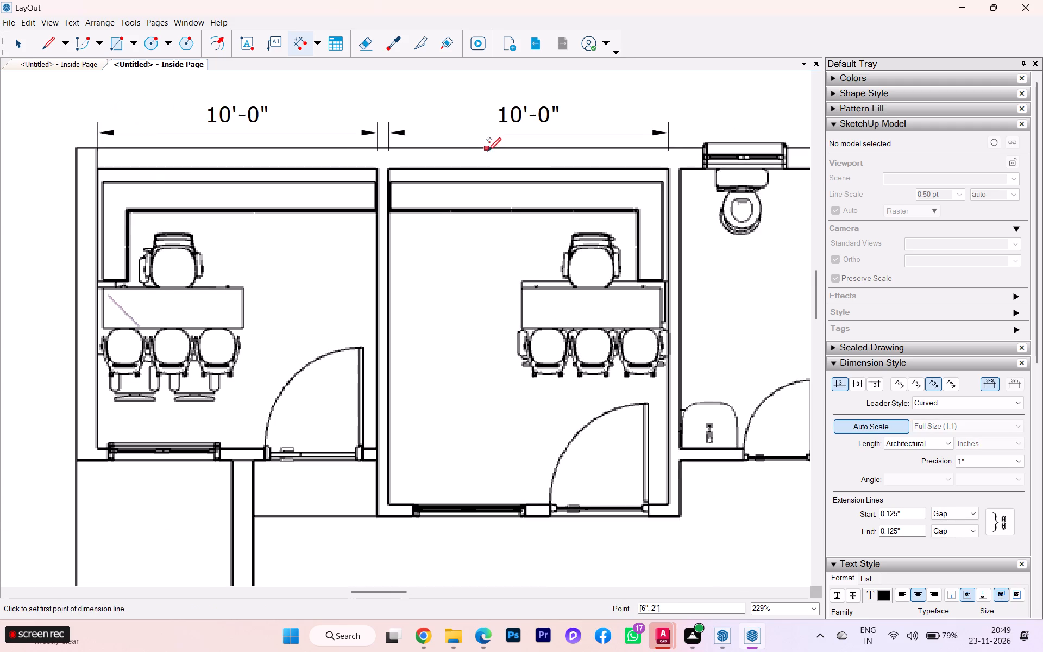
scroll(713, 155, "down", 3)
scroll(682, 184, "up", 5)
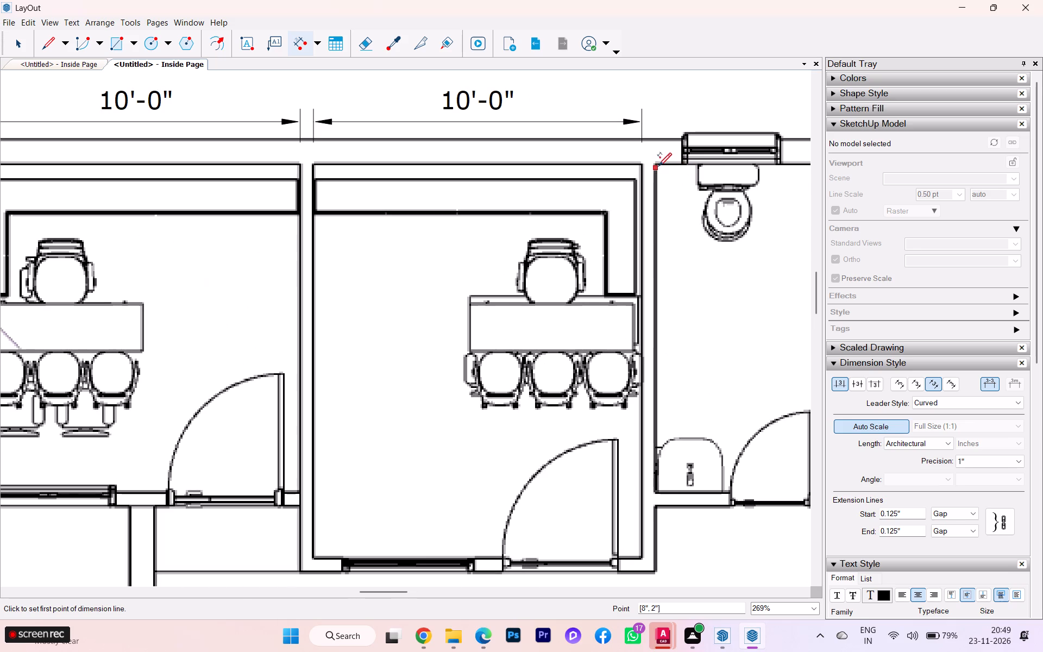
left_click(657, 165)
scroll(611, 175, "down", 4)
scroll(590, 176, "up", 5)
scroll(589, 176, "down", 1)
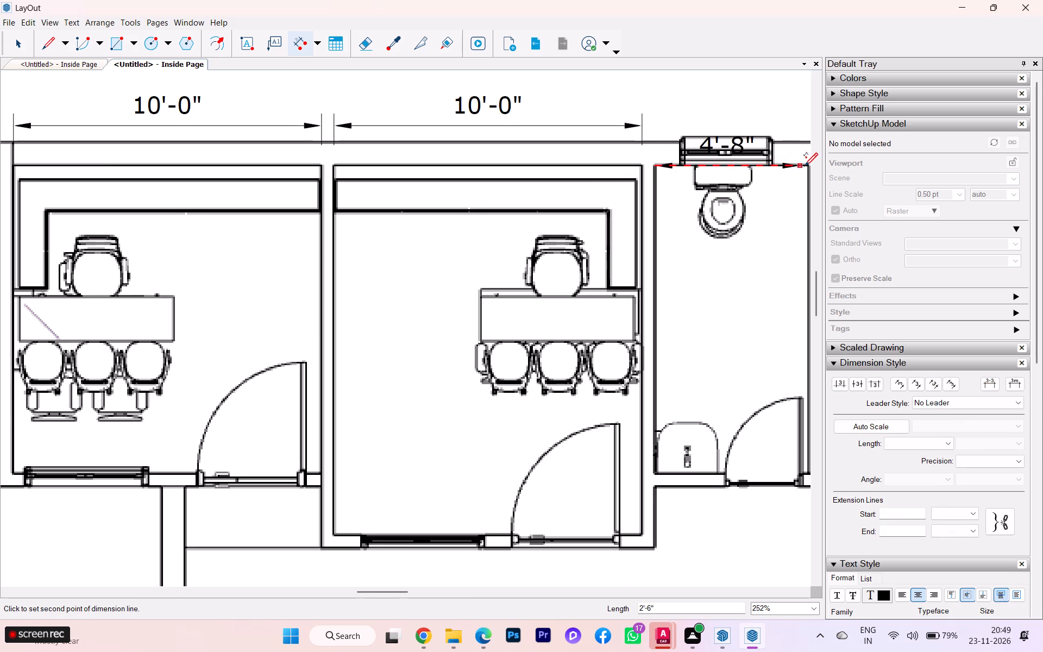
left_click(806, 167)
left_click(799, 123)
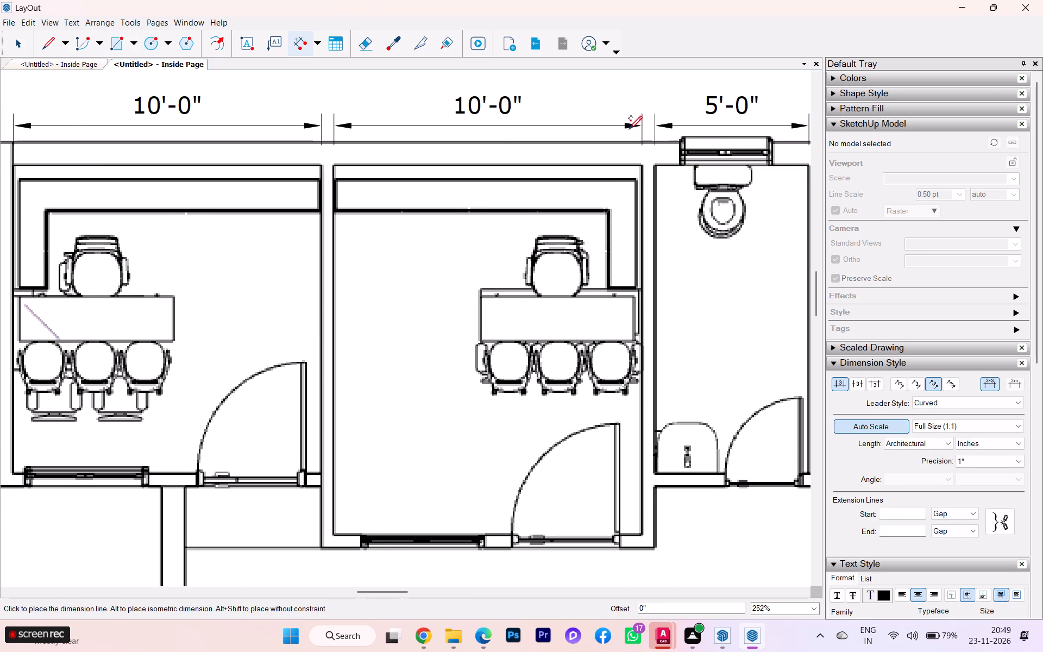
Dimension the upper-left office's depth from the counter's back edge to the door wall, placing it outside the left outer wall.
scroll(498, 142, "down", 5)
scroll(573, 318, "up", 5)
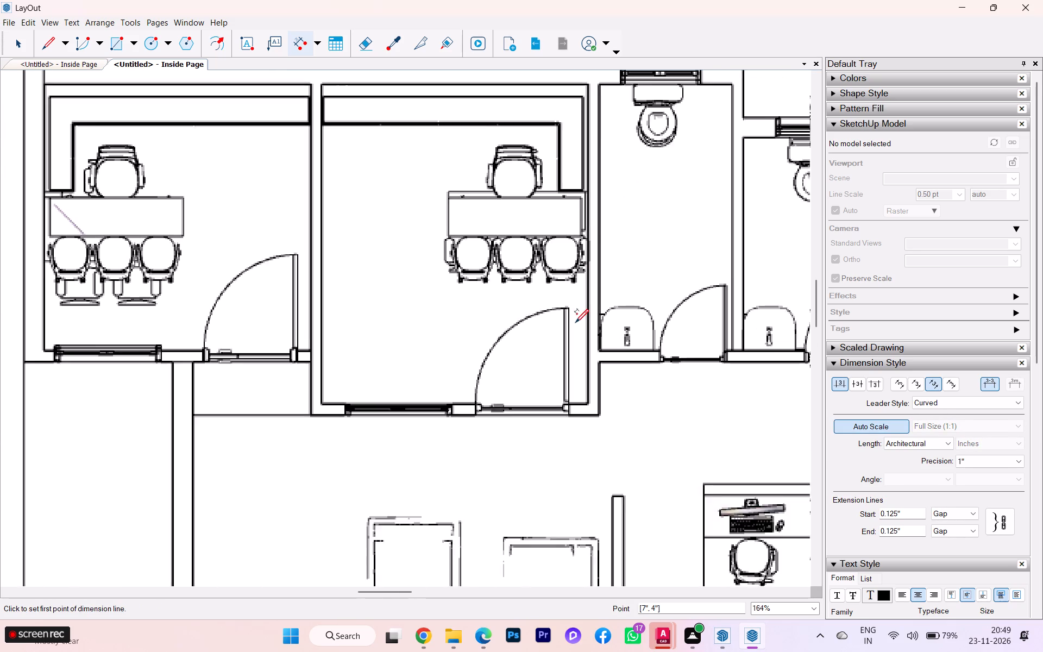
scroll(600, 145, "down", 3)
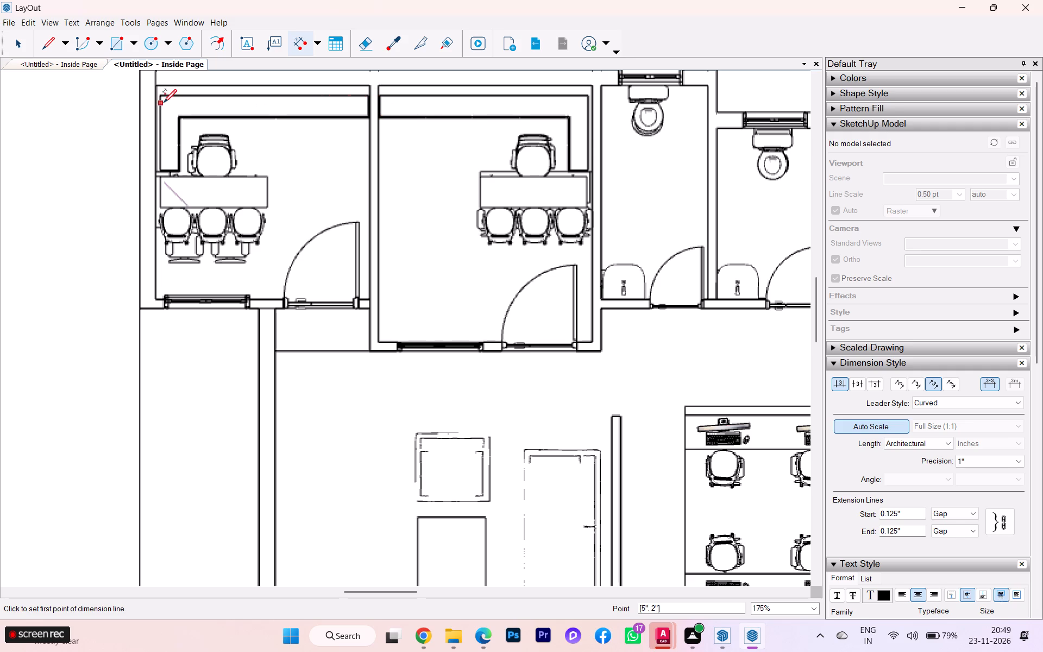
left_click(367, 96)
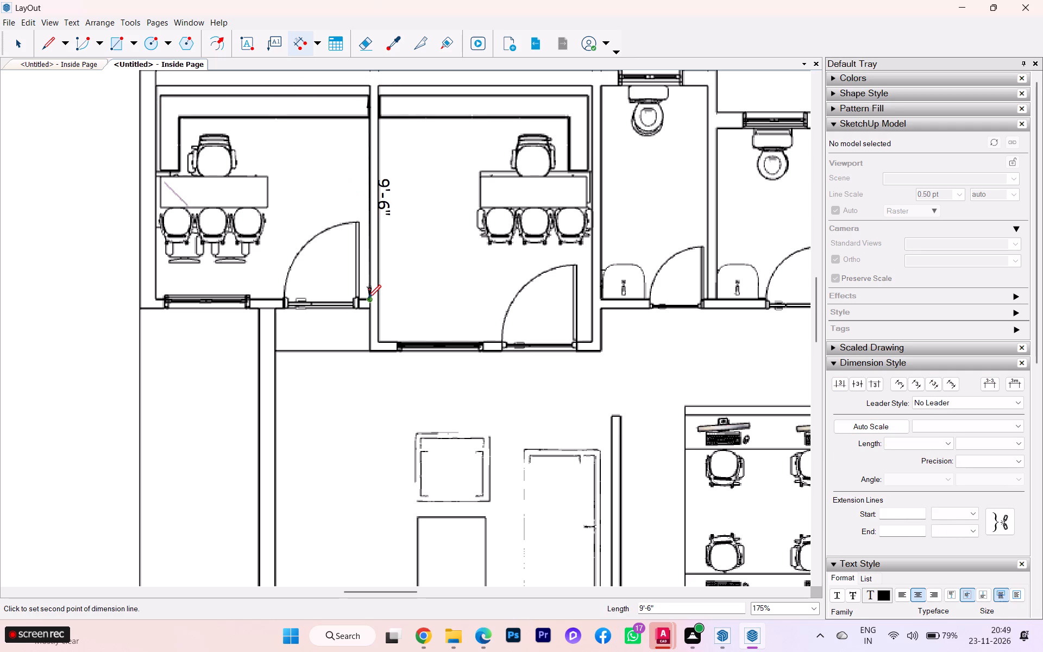
left_click(367, 298)
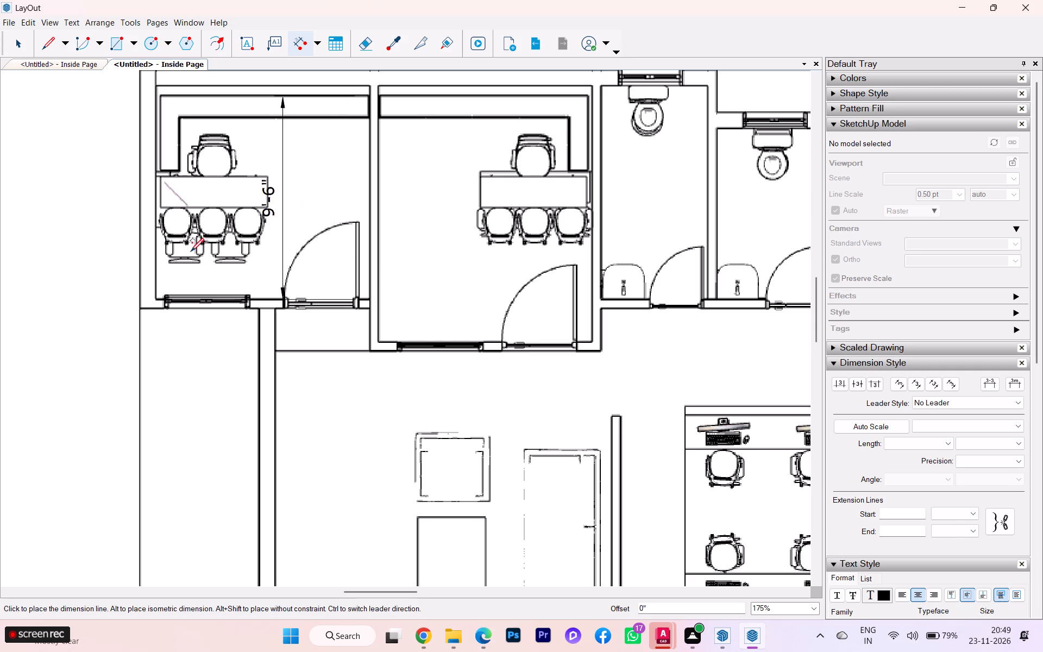
left_click(117, 255)
Dimension the length of the strip below the upper-left office down to the building's lower edge, outside the left edge.
scroll(275, 235, "down", 1)
scroll(283, 231, "up", 1)
scroll(290, 229, "down", 3)
scroll(325, 180, "down", 1)
scroll(325, 180, "up", 2)
scroll(325, 180, "down", 2)
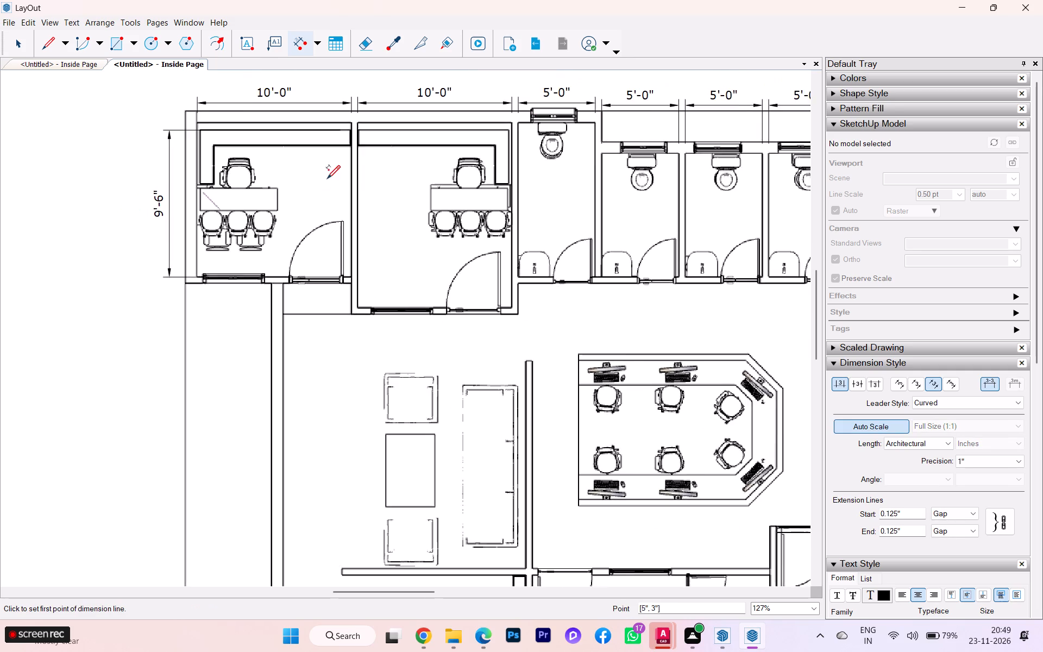
scroll(326, 179, "down", 1)
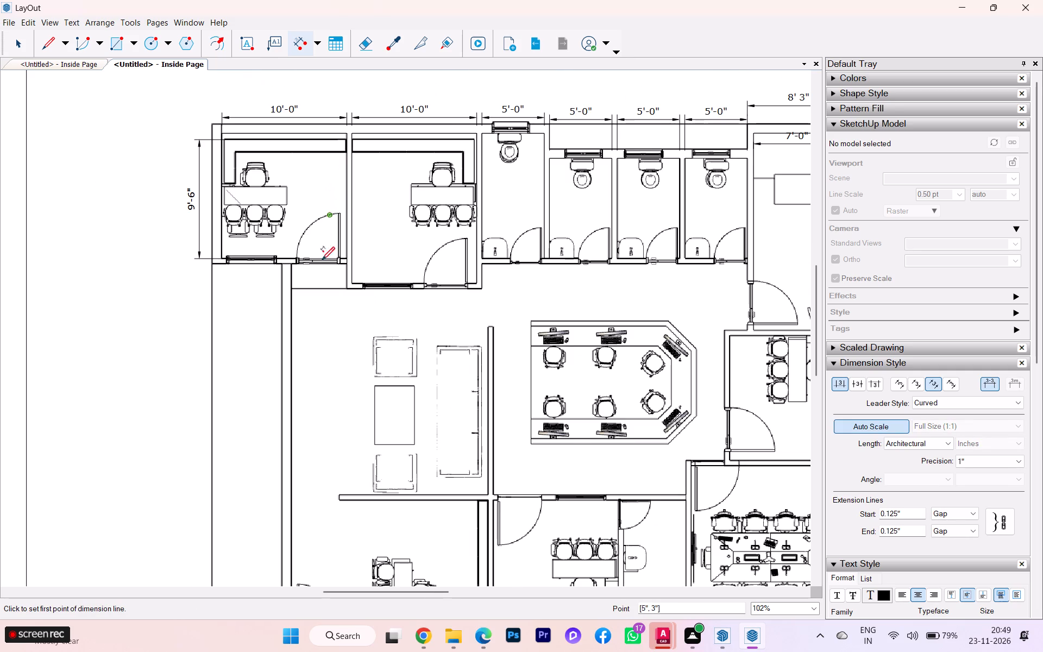
scroll(331, 258, "down", 1)
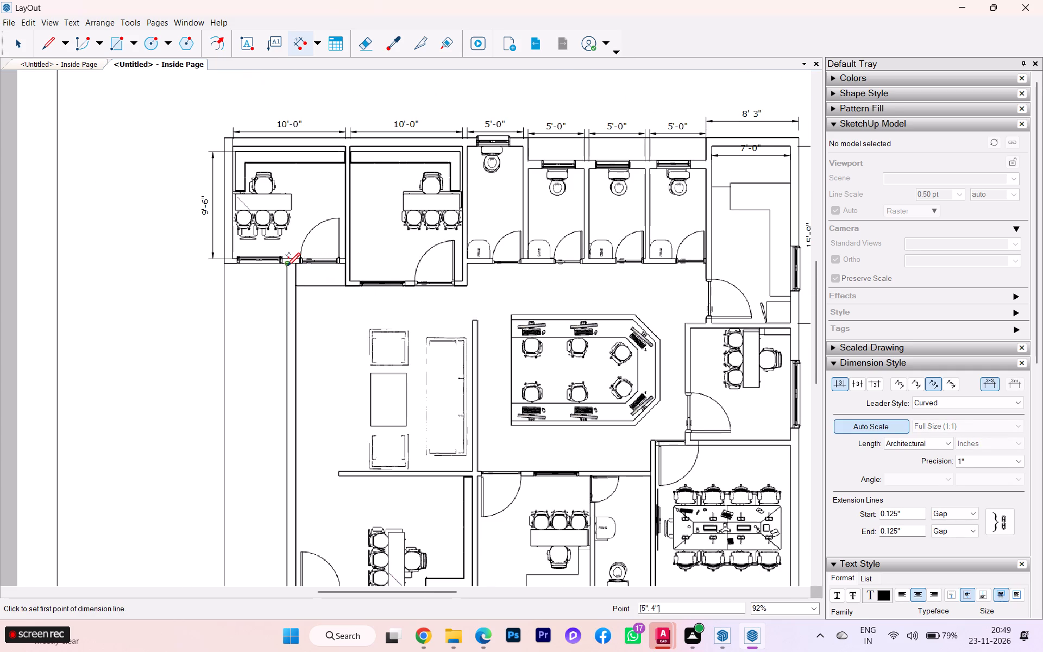
left_click(285, 266)
key("Escape")
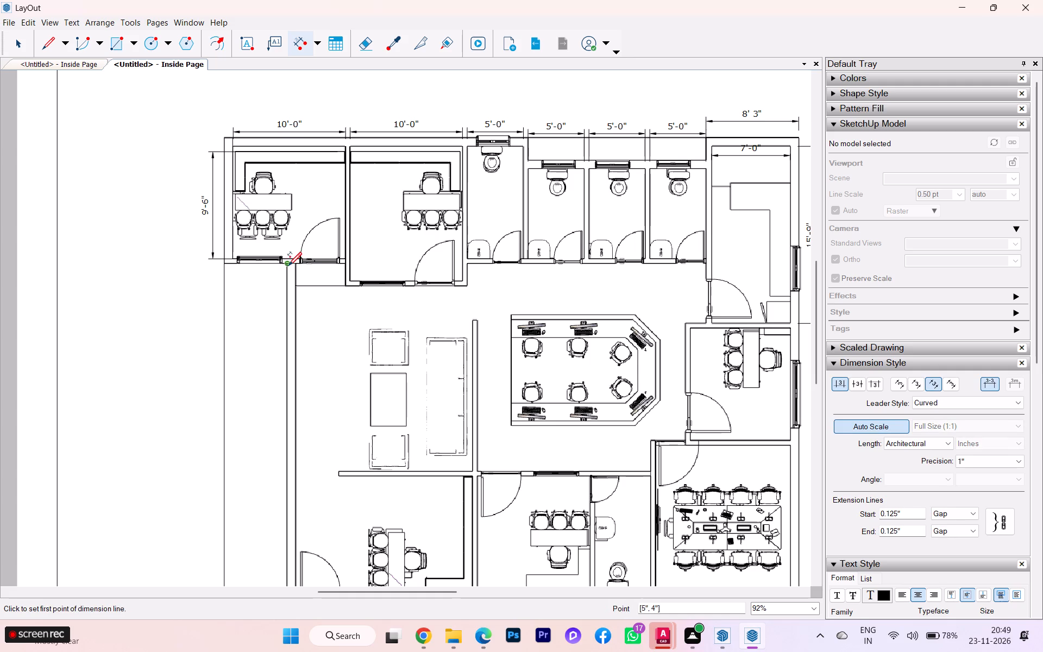
left_click(287, 266)
scroll(292, 163, "down", 2)
scroll(292, 162, "up", 1)
scroll(292, 162, "down", 3)
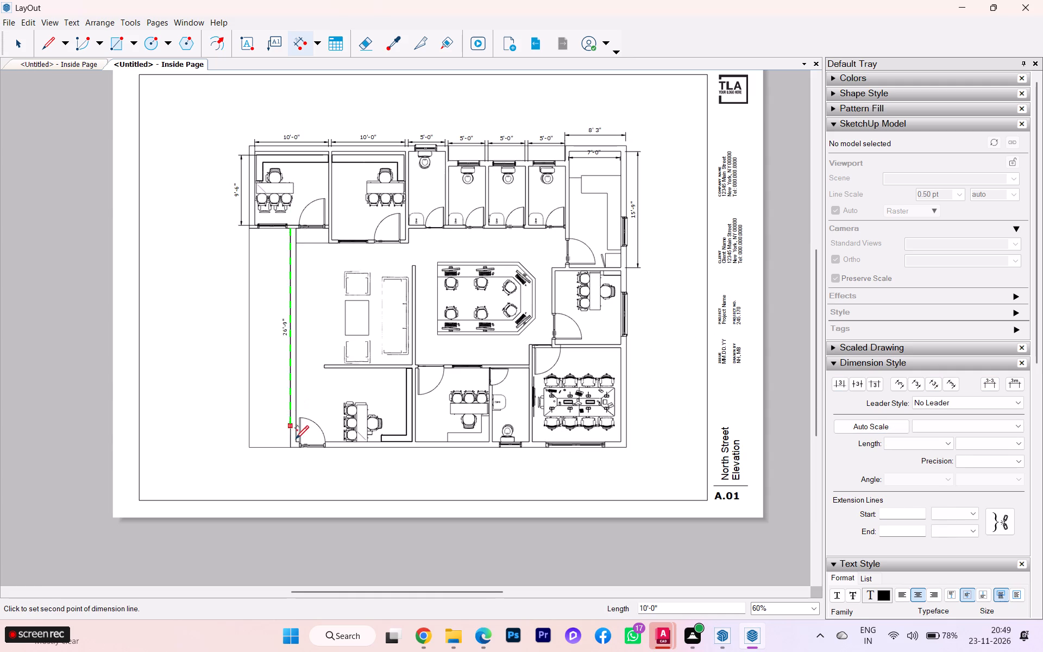
left_click(291, 446)
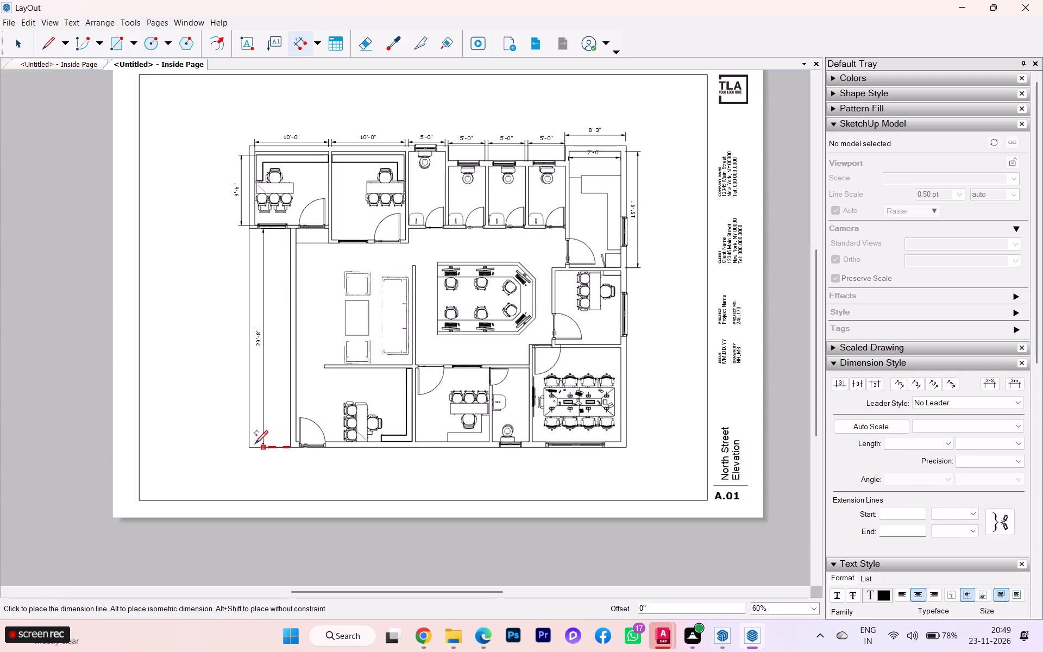
left_click(240, 444)
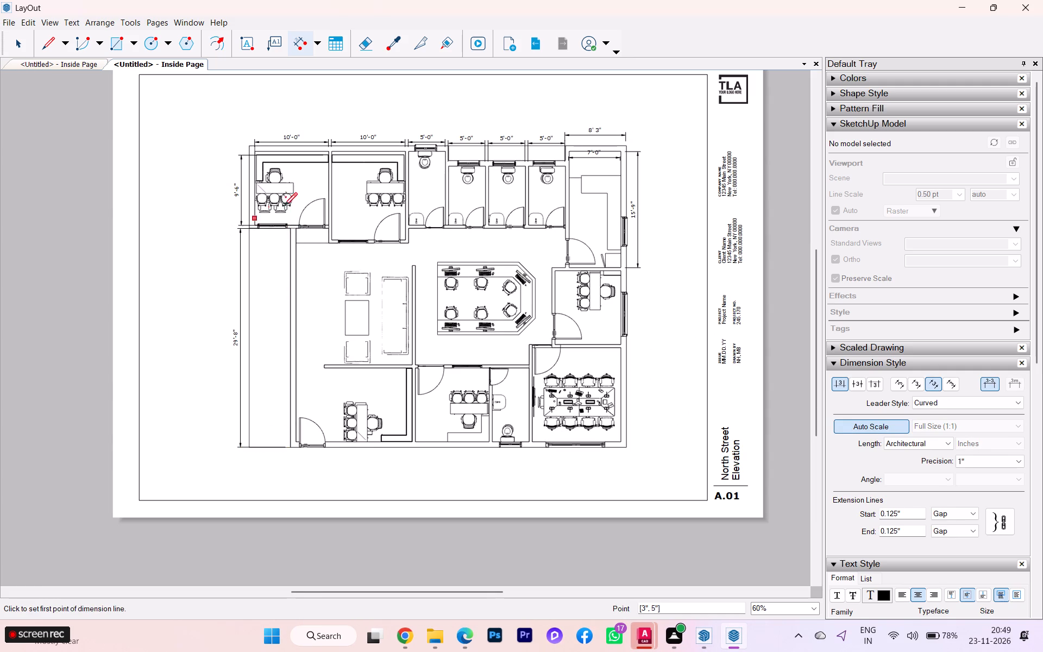
Dimension the second office's inner depth, placing it outside the left outer wall beyond the first office's depth dimension.
scroll(308, 200, "up", 4)
scroll(332, 244, "up", 2)
left_click(338, 253)
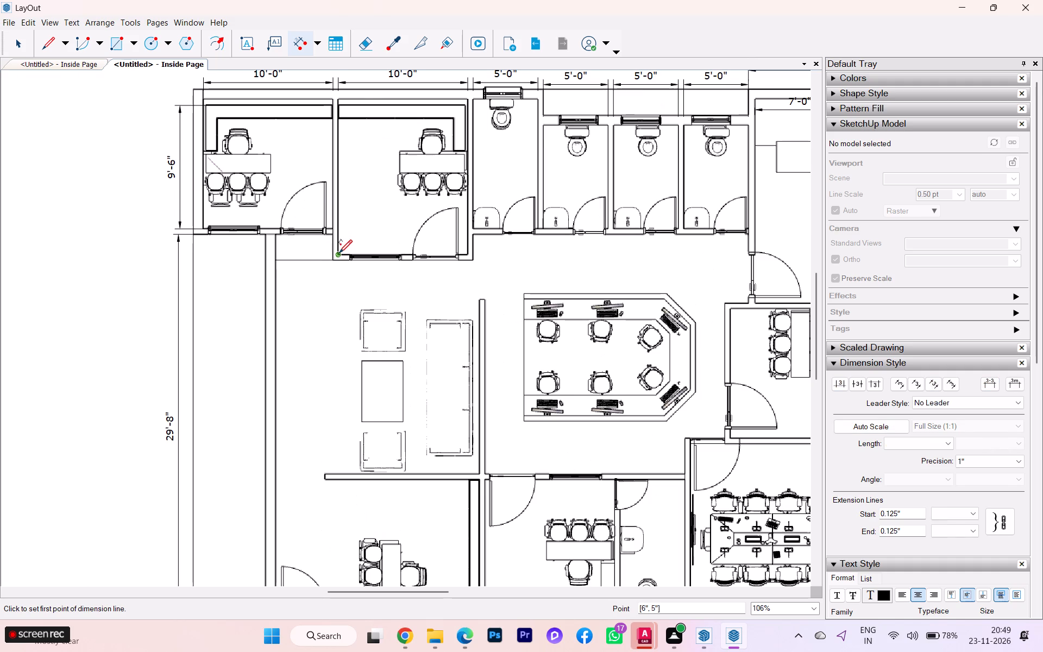
left_click(337, 99)
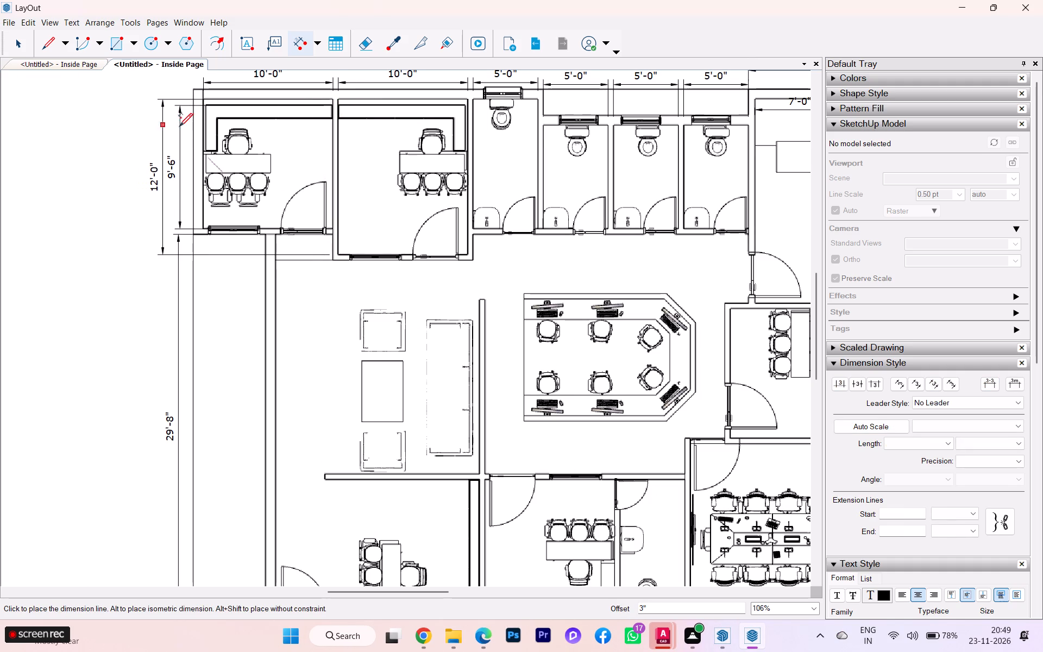
left_click(151, 127)
Examine the floor plan around the offices, toilets and upper-right room for spaces still lacking dimensions.
scroll(334, 160, "down", 4)
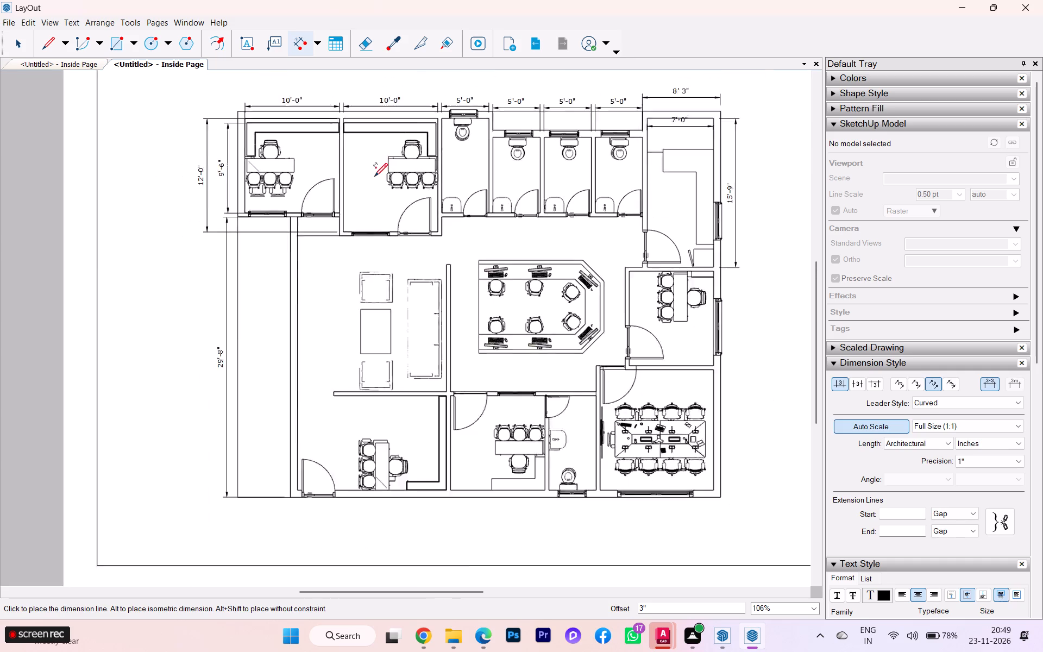
scroll(389, 214, "up", 2)
scroll(389, 214, "down", 1)
scroll(389, 214, "up", 1)
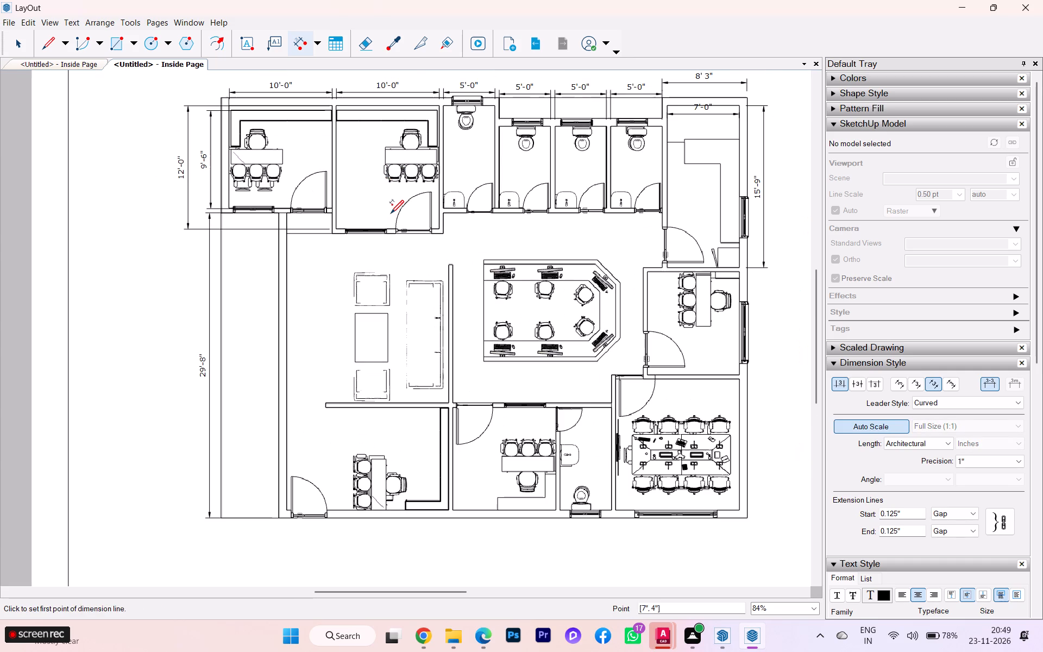
scroll(392, 216, "down", 2)
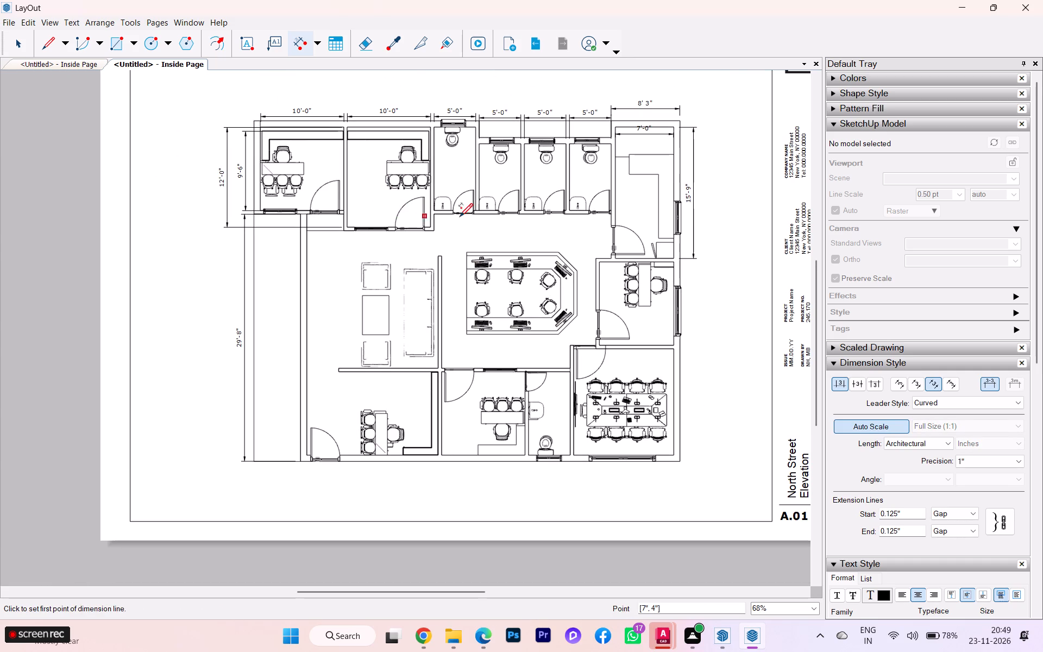
scroll(482, 191, "up", 3)
scroll(480, 192, "down", 2)
scroll(447, 200, "up", 1)
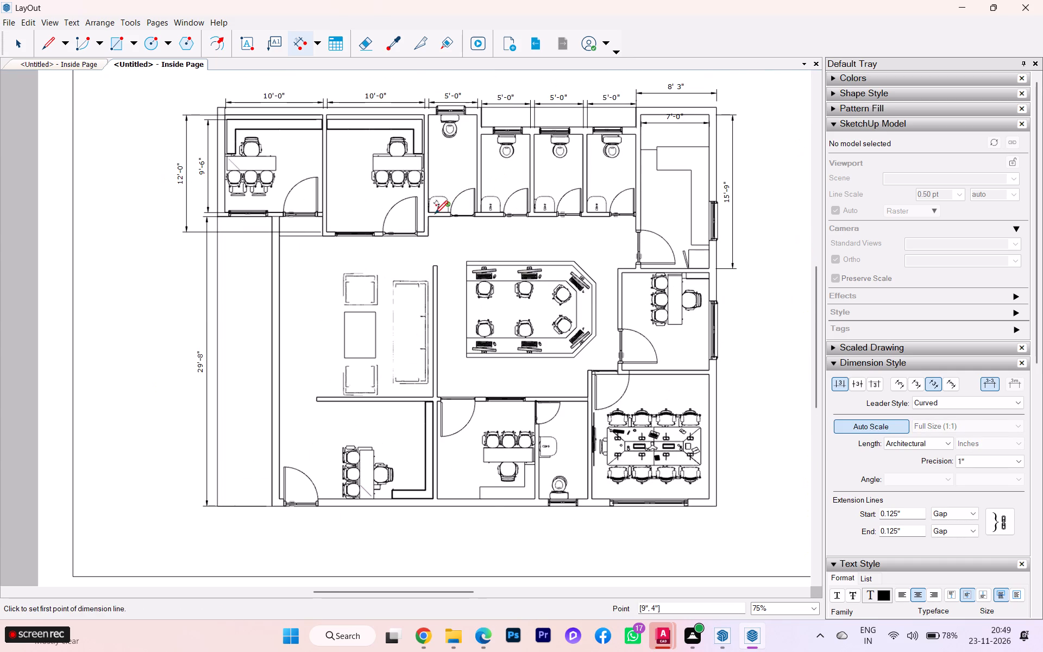
scroll(433, 214, "up", 2)
scroll(433, 214, "down", 1)
scroll(433, 214, "up", 1)
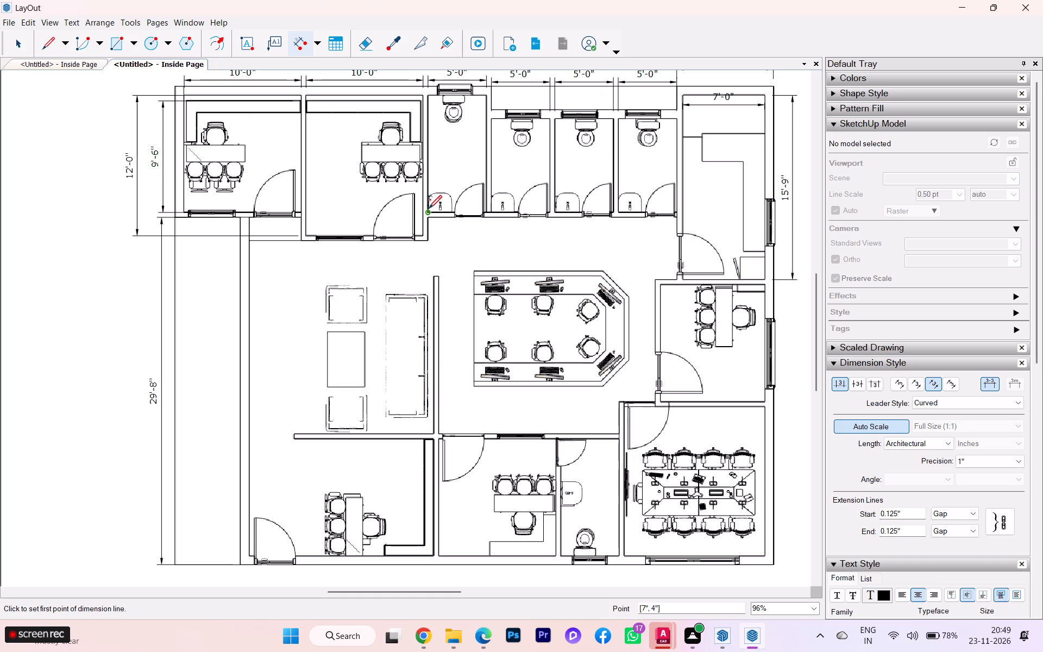
scroll(472, 211, "down", 1)
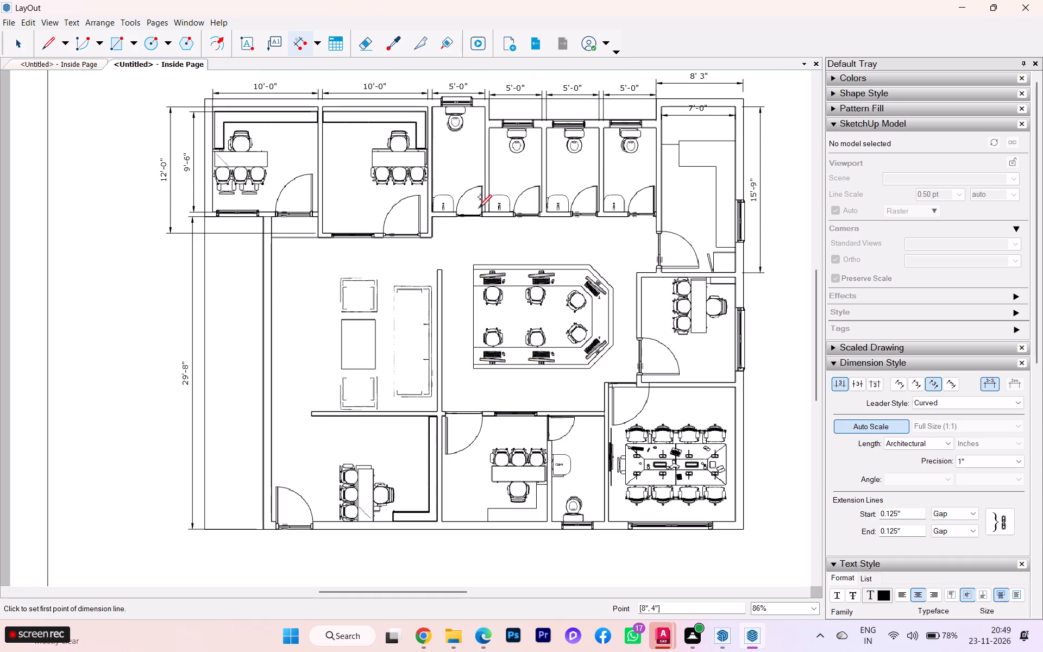
scroll(648, 143, "up", 2)
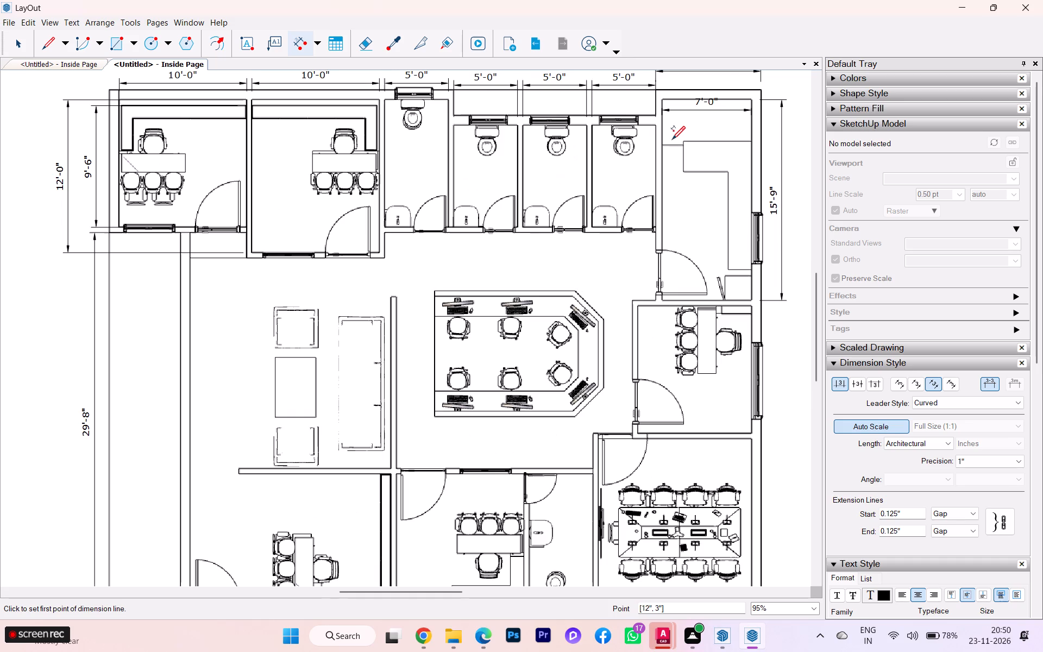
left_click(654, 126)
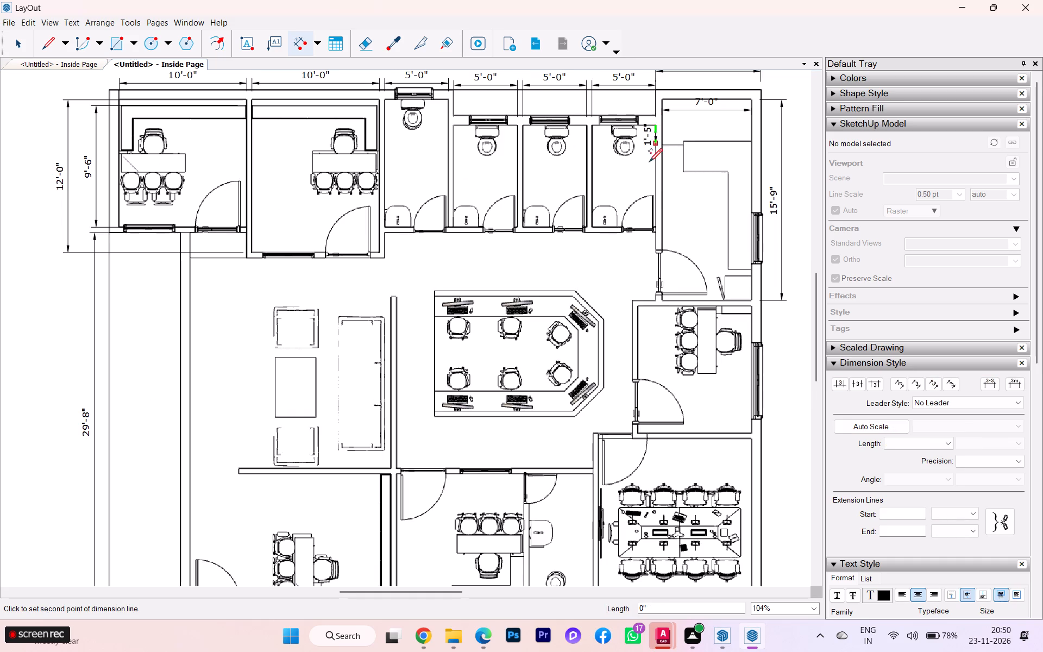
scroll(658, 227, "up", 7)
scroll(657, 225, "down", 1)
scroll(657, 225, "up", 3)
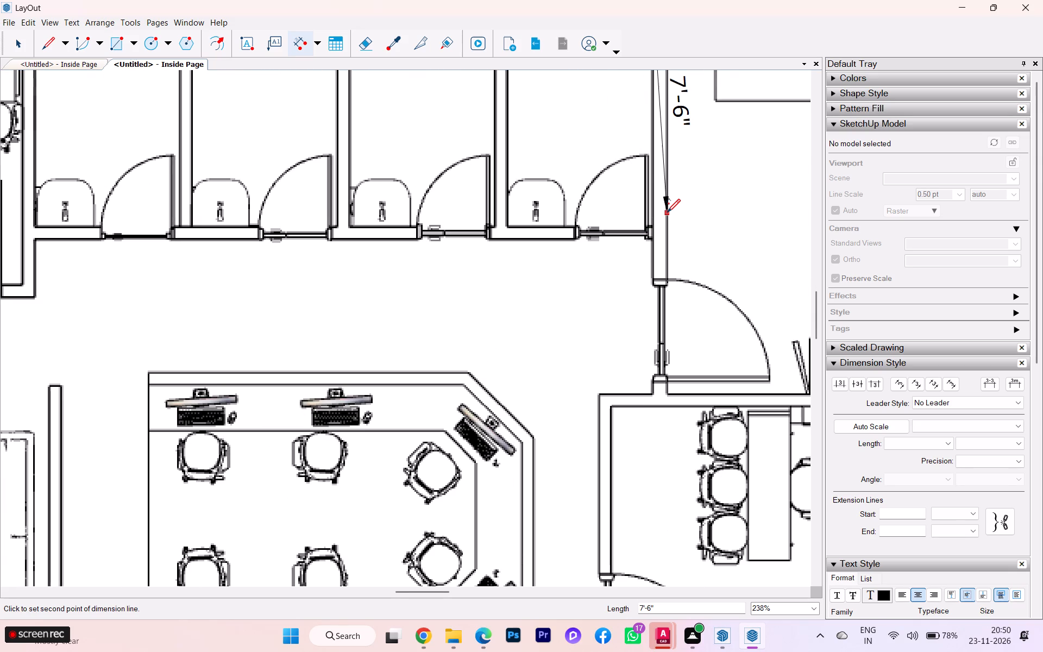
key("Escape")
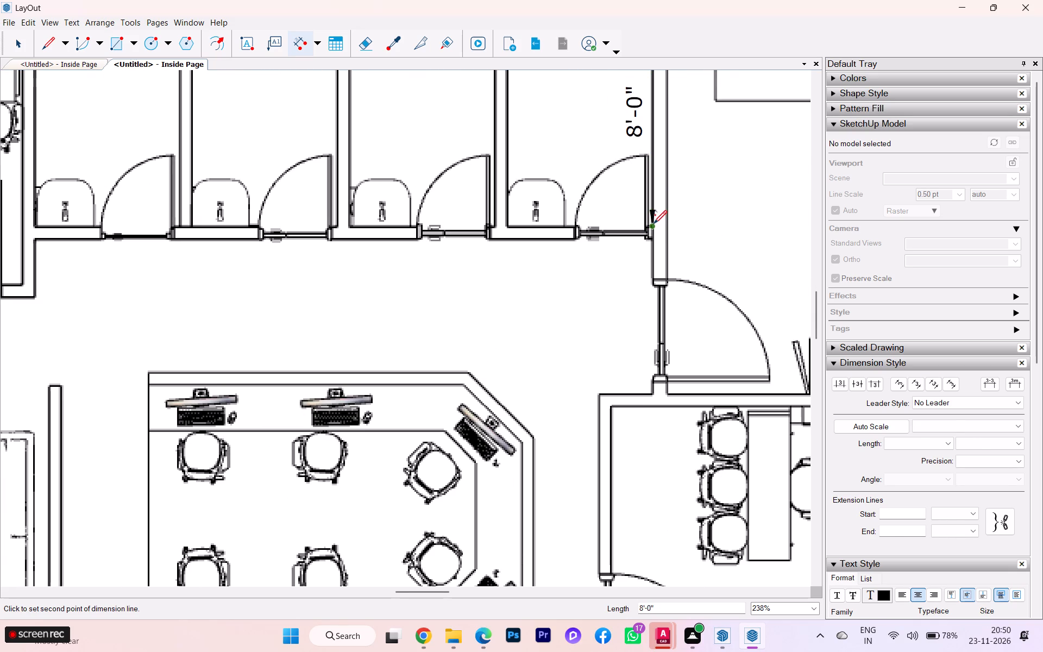
Dimension the inner depth of the toilet nearest the upper-right room, placing the dimension line inside that toilet.
left_click(507, 224)
scroll(517, 252, "down", 1)
scroll(517, 253, "up", 1)
scroll(517, 254, "down", 6)
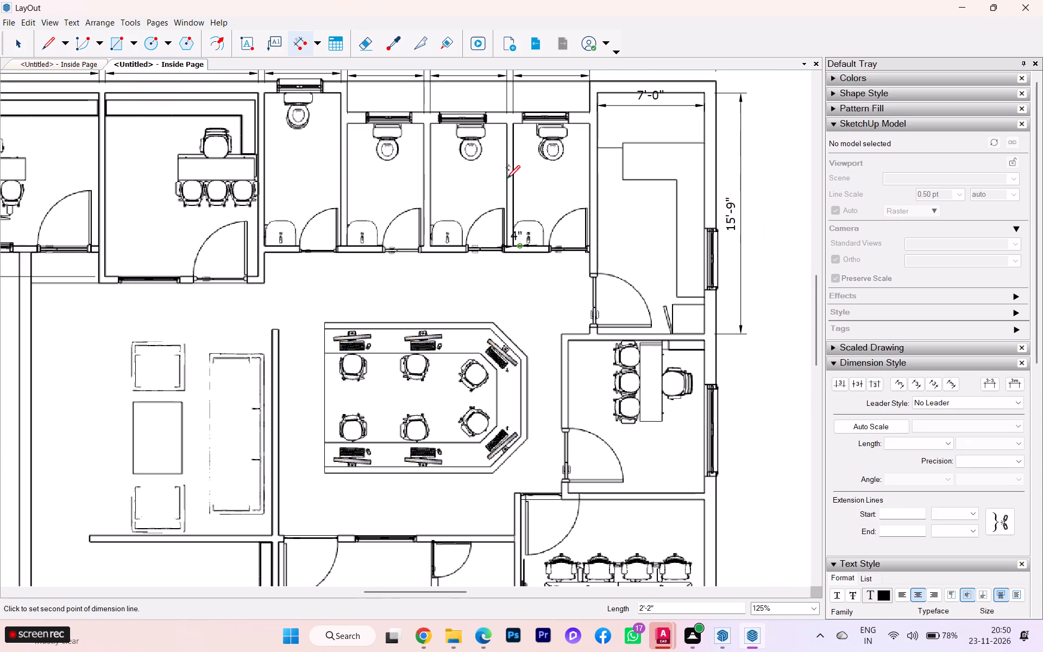
scroll(511, 157, "up", 3)
left_click(509, 113)
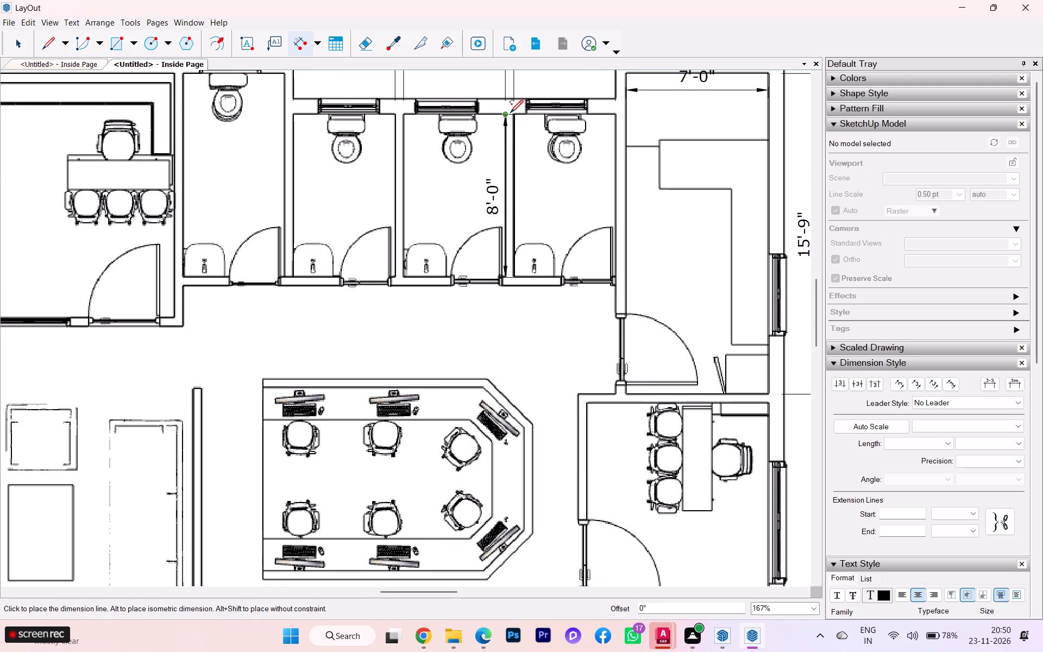
left_click(533, 125)
Examine what each layer holds by toggling the visibility of Default, Unique Elements, Cover Page and On Every Inside Page.
scroll(544, 191, "down", 4)
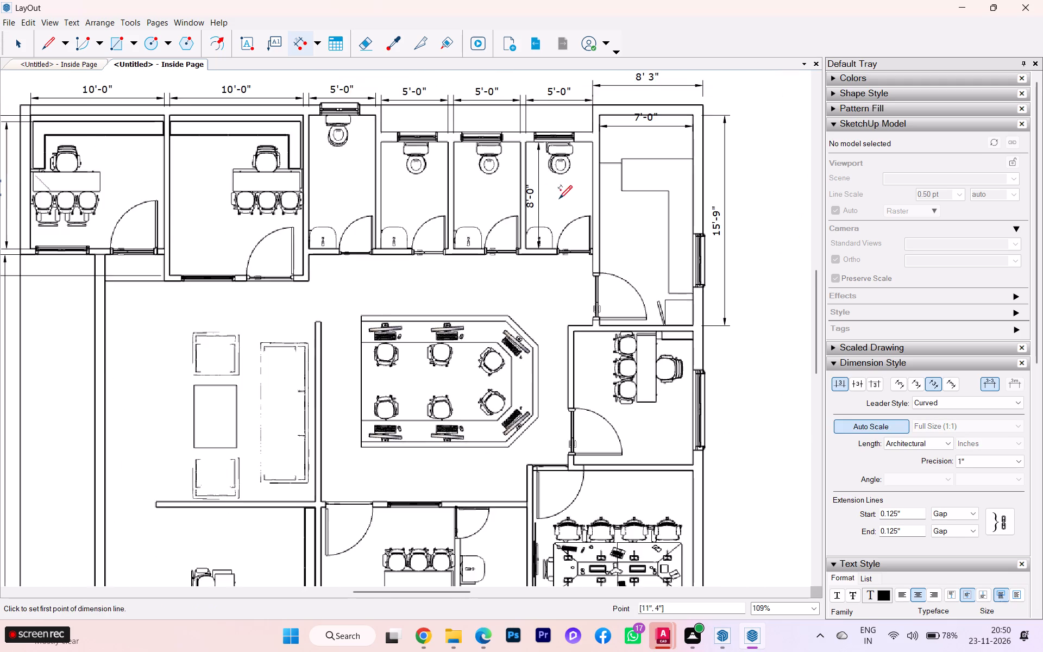
scroll(573, 199, "down", 1)
scroll(574, 200, "up", 3)
scroll(575, 200, "down", 2)
scroll(543, 166, "down", 1)
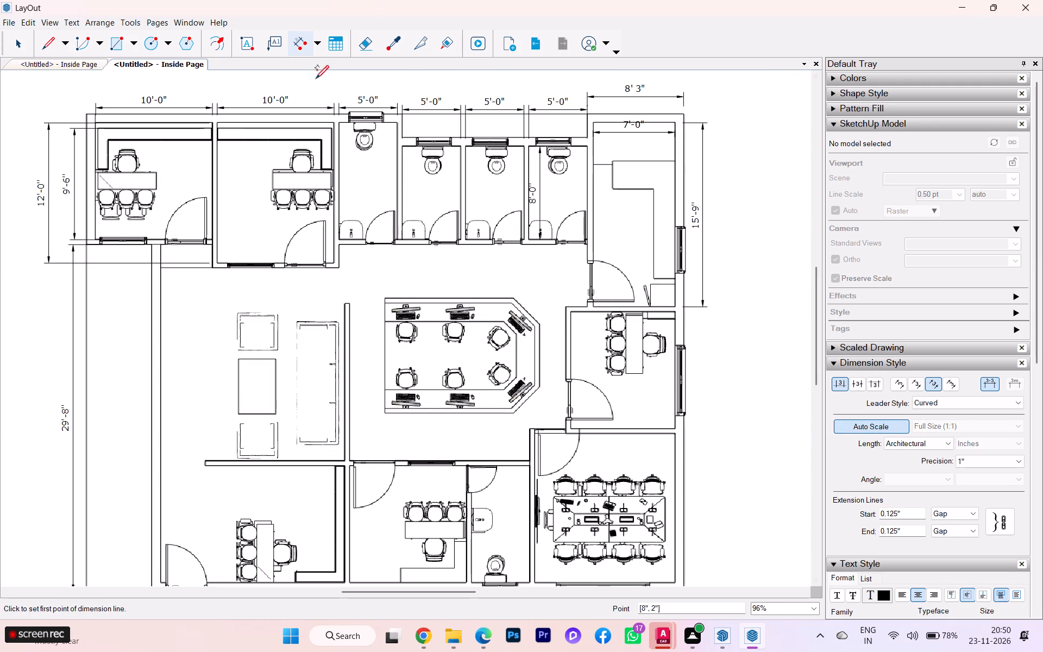
left_click(23, 41)
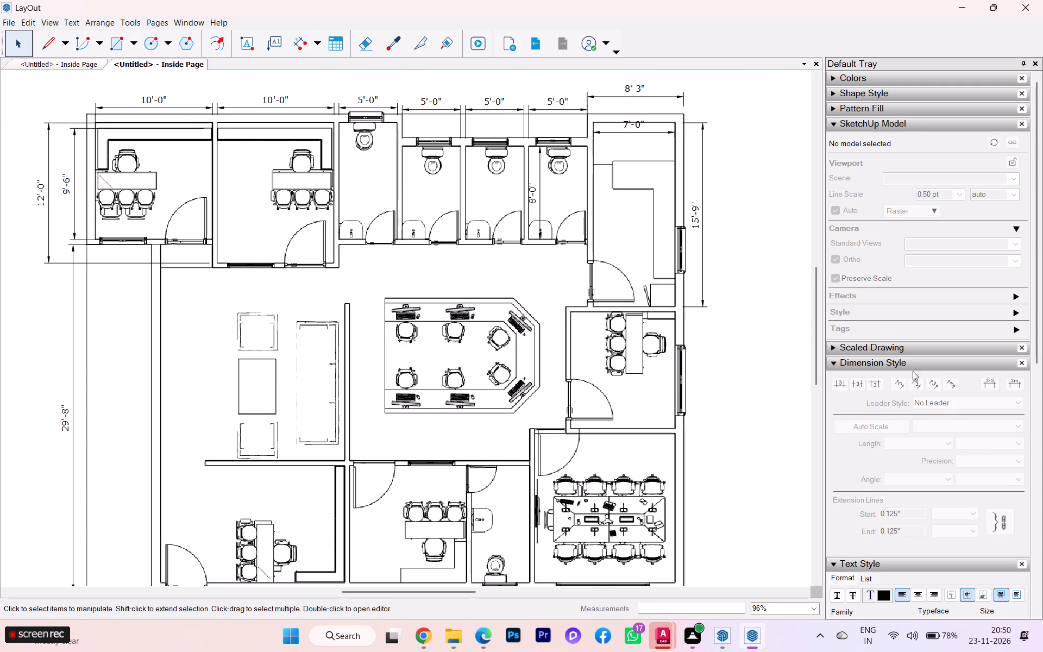
scroll(882, 454, "down", 4)
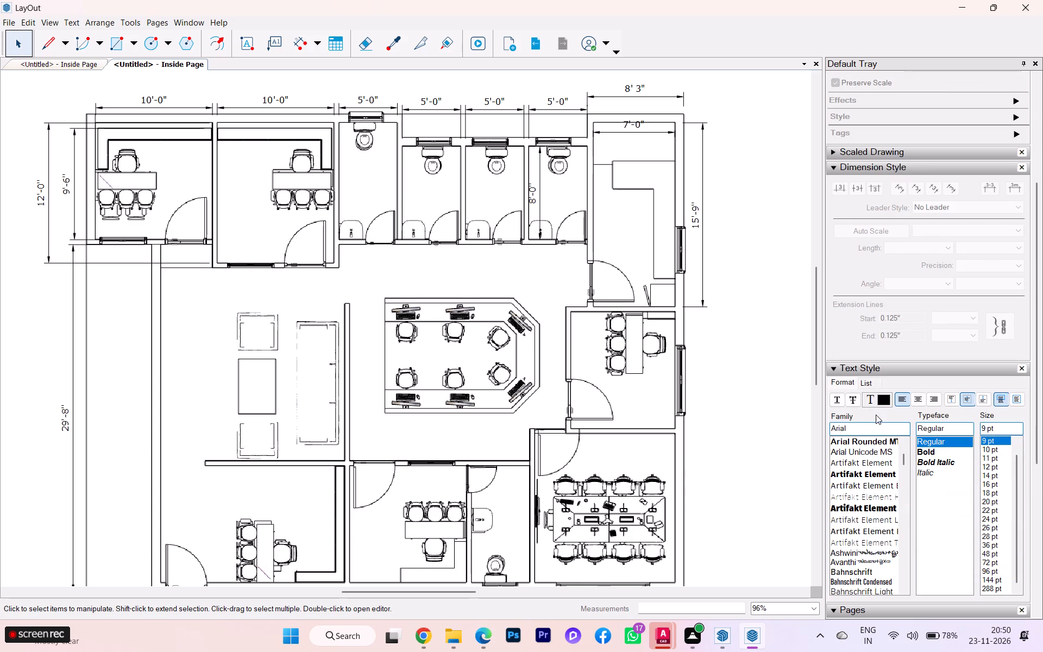
left_click(828, 363)
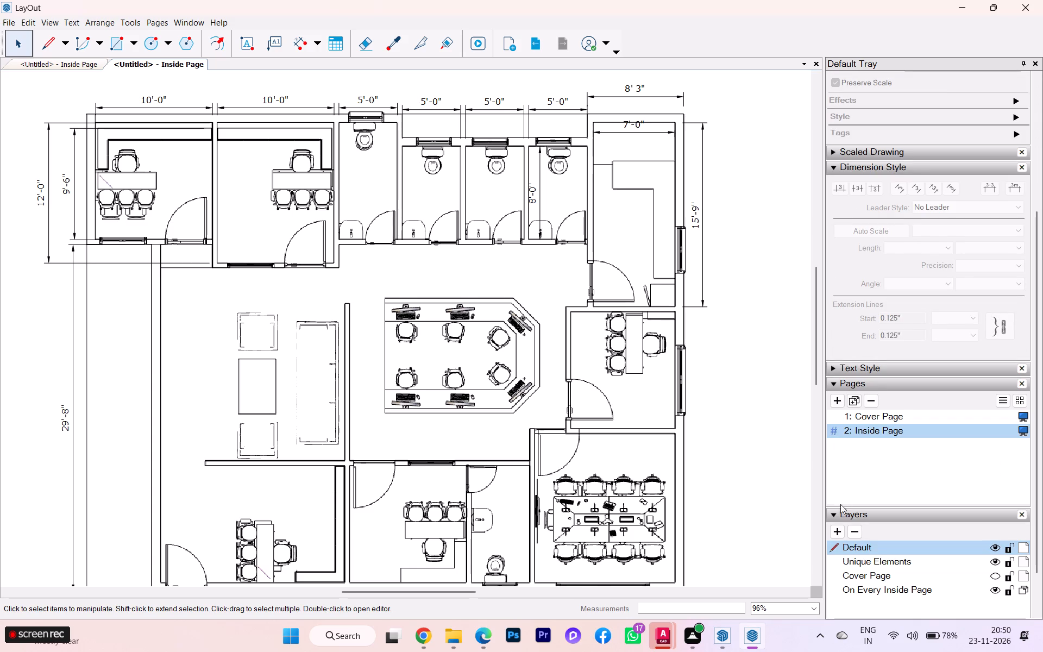
scroll(840, 443, "down", 1)
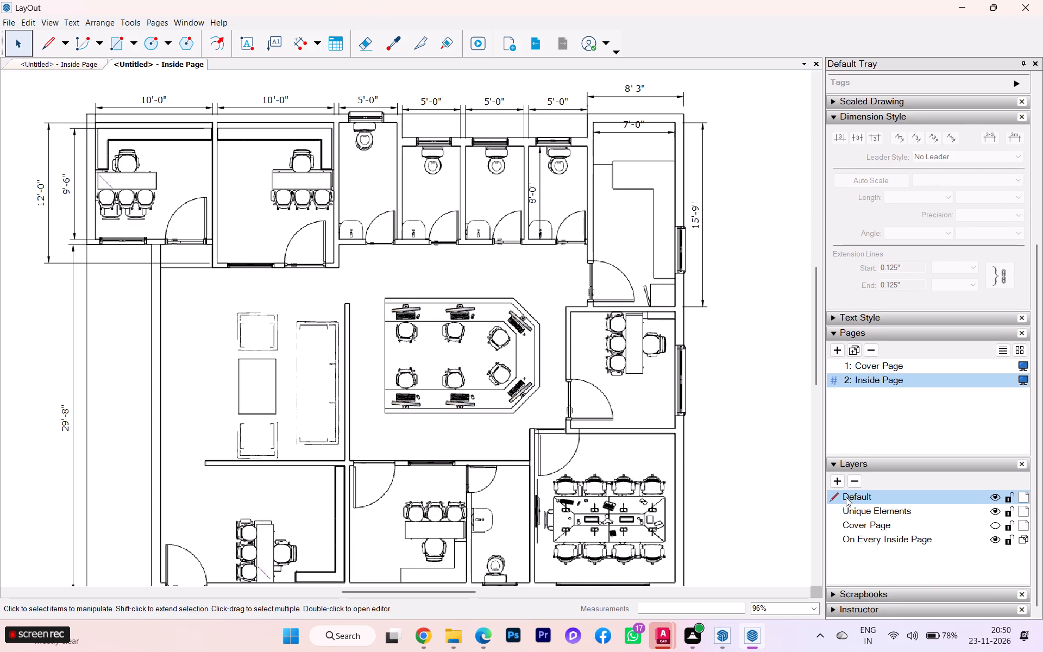
left_click(999, 494)
left_click(999, 494)
left_click(999, 494)
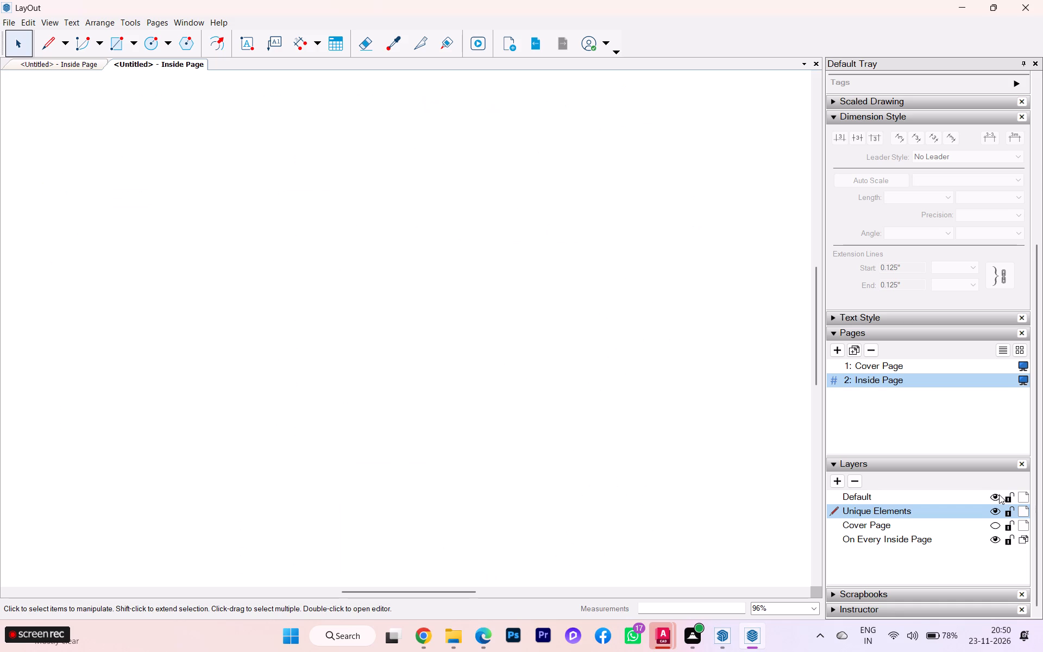
left_click(999, 494)
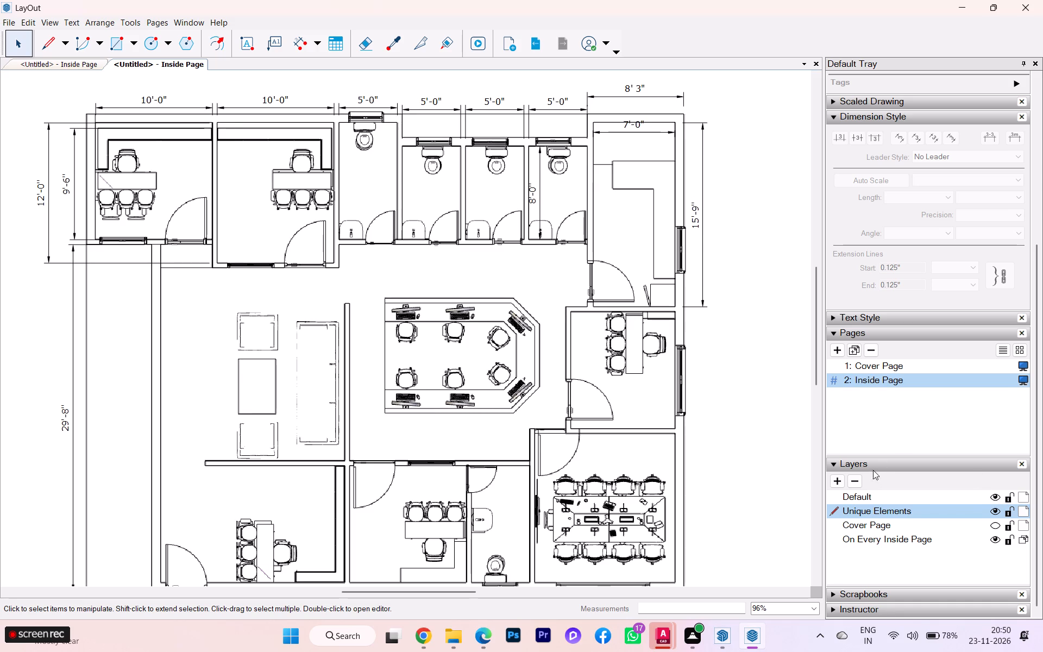
left_click(995, 524)
left_click(995, 524)
scroll(686, 352, "down", 4)
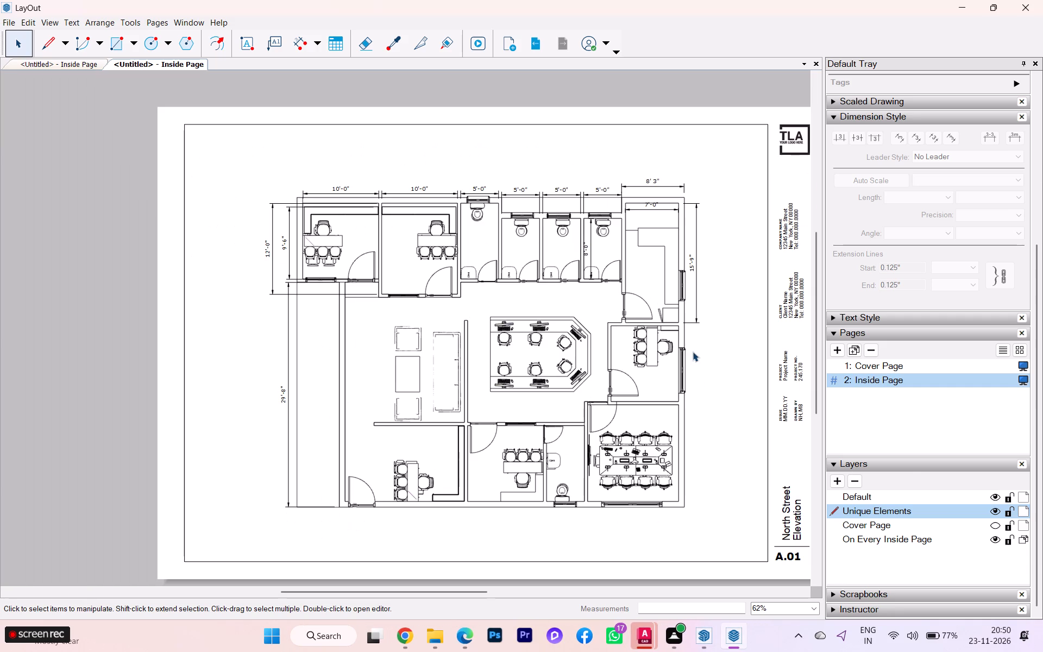
left_click(994, 527)
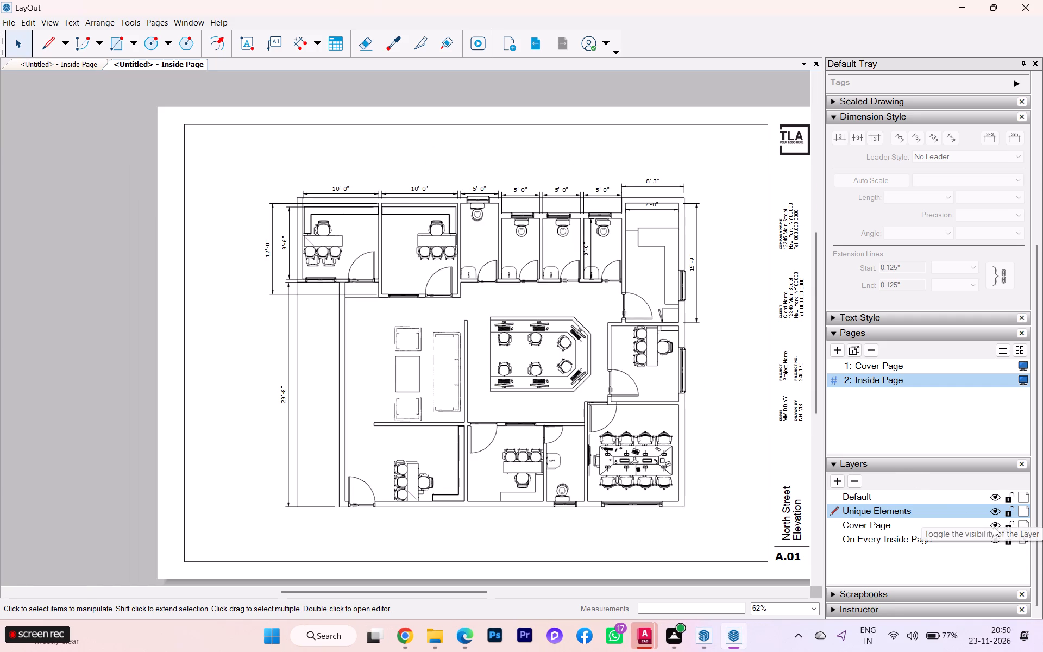
left_click(994, 527)
left_click(997, 506)
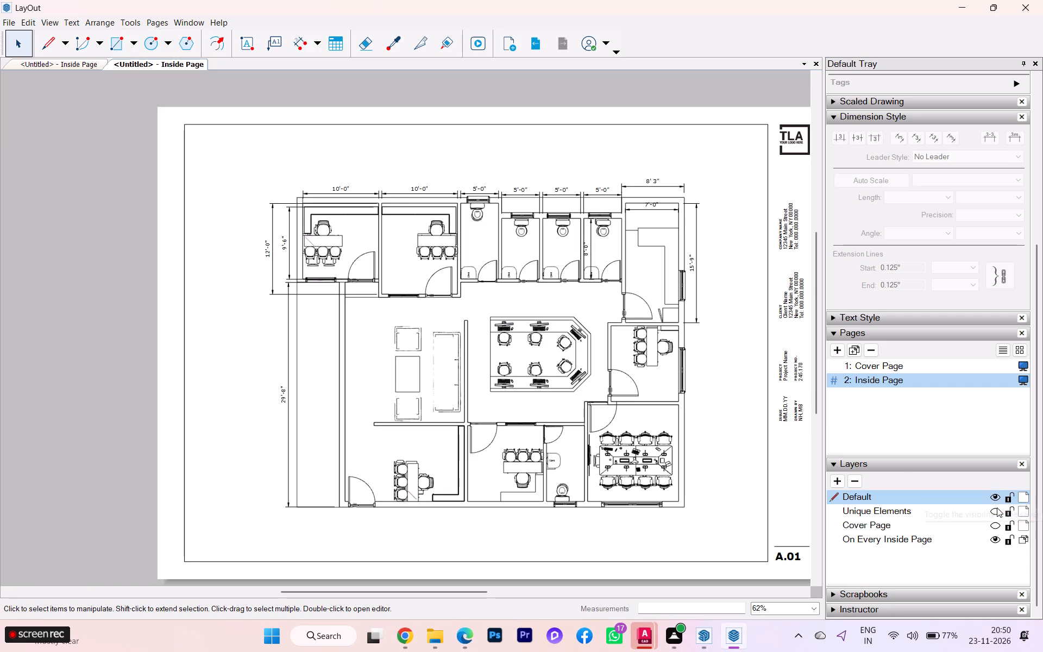
left_click(997, 509)
left_click(997, 509)
left_click(997, 509)
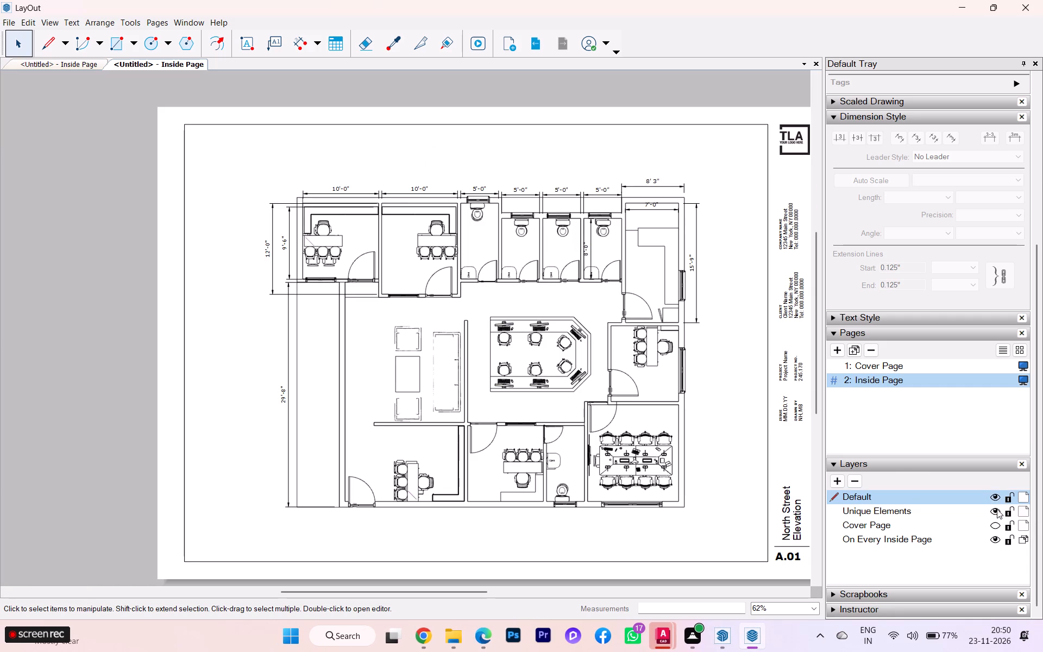
left_click(995, 539)
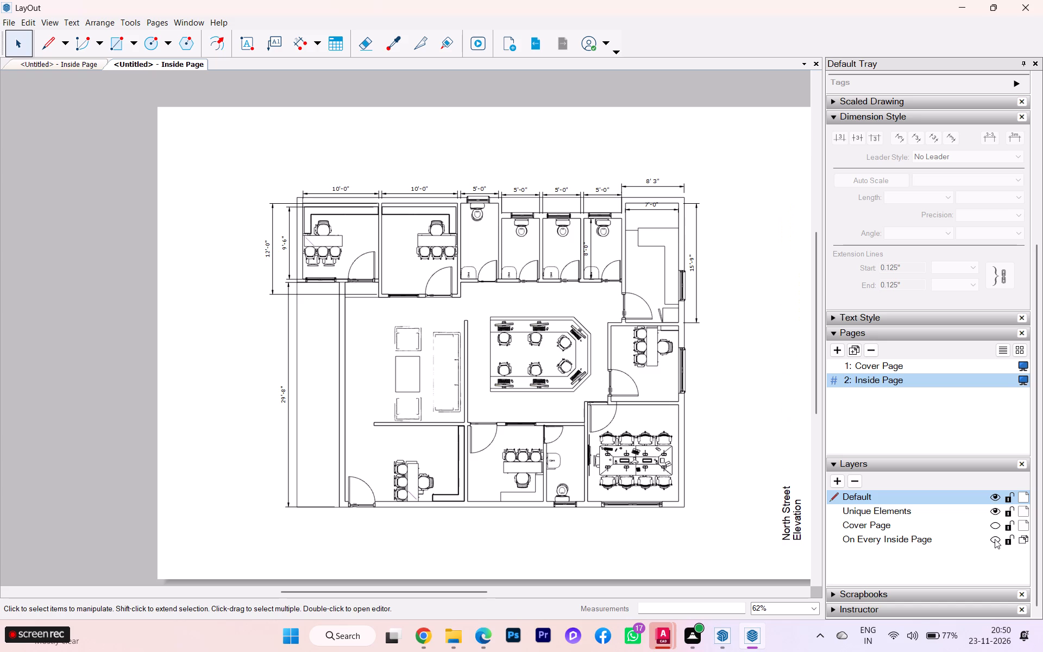
left_click(995, 539)
left_click(995, 539)
left_click(995, 539)
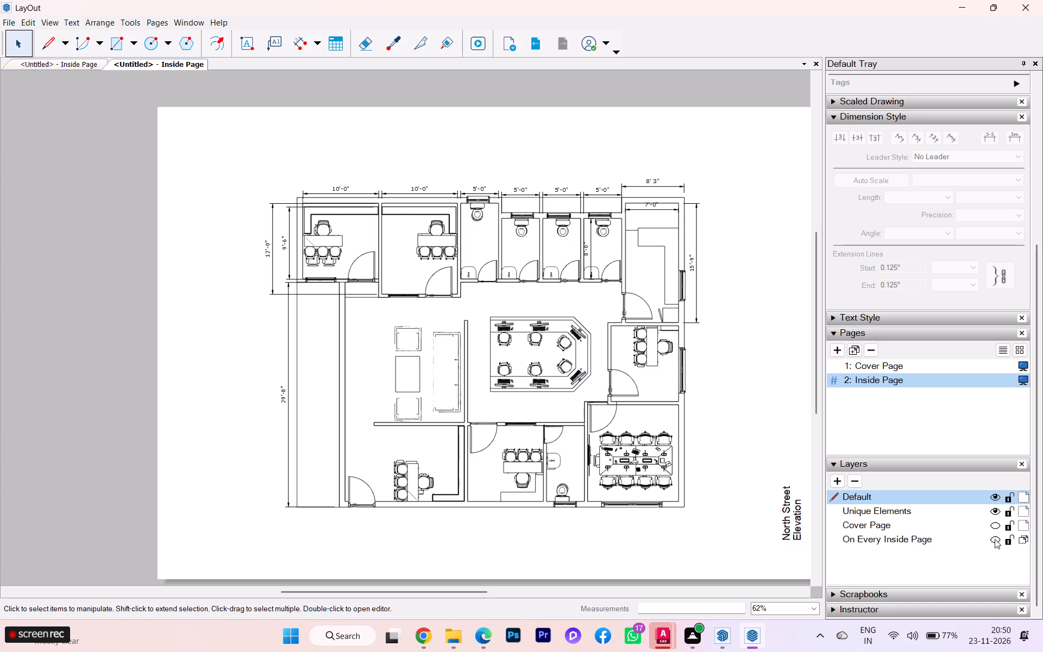
left_click(995, 539)
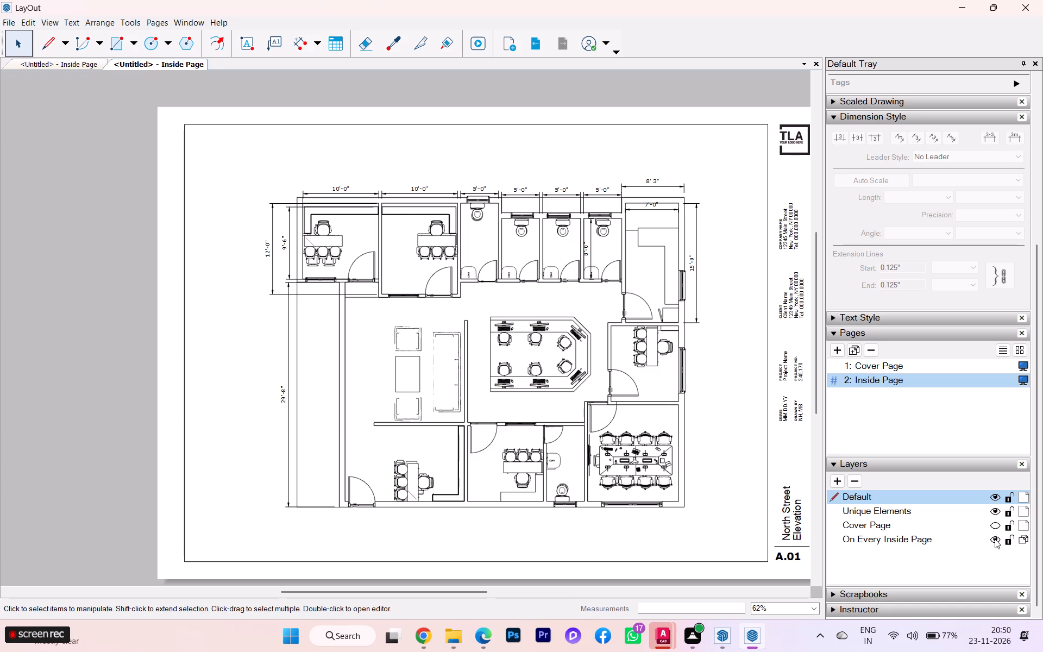
Add a new layer above Default, keep it as the active layer, and share it across pages.
left_click(839, 482)
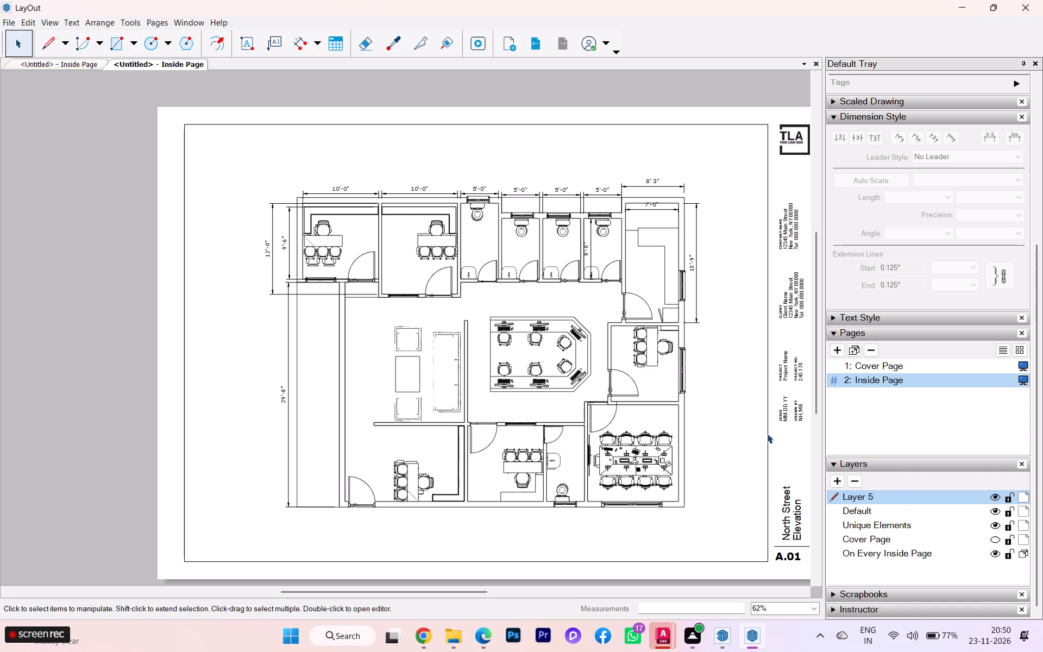
double_click(894, 497)
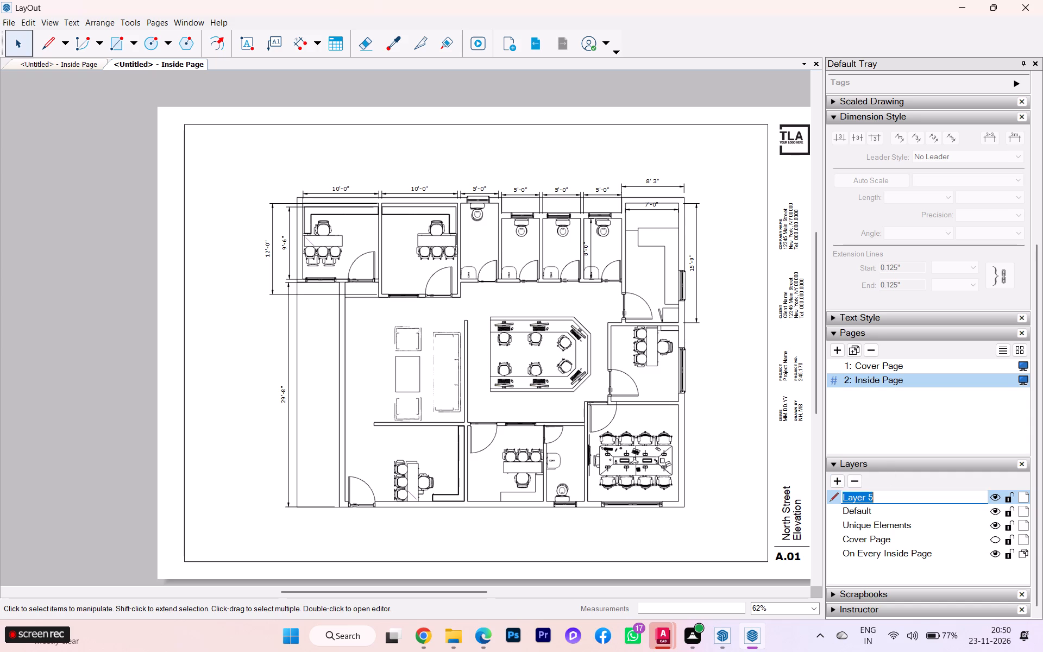
left_click(935, 515)
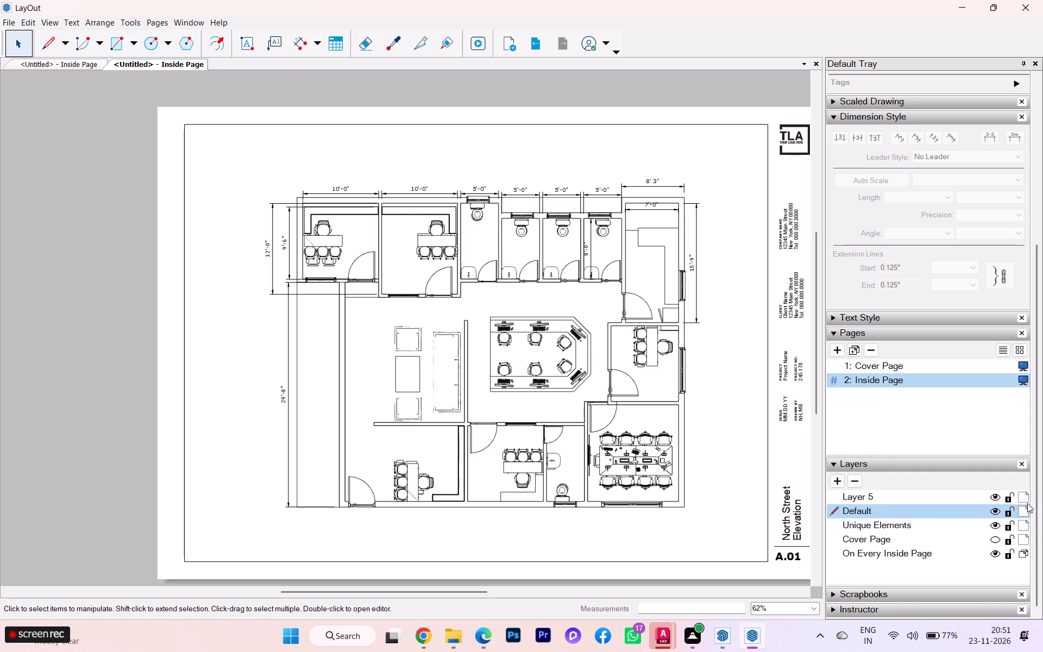
left_click(959, 497)
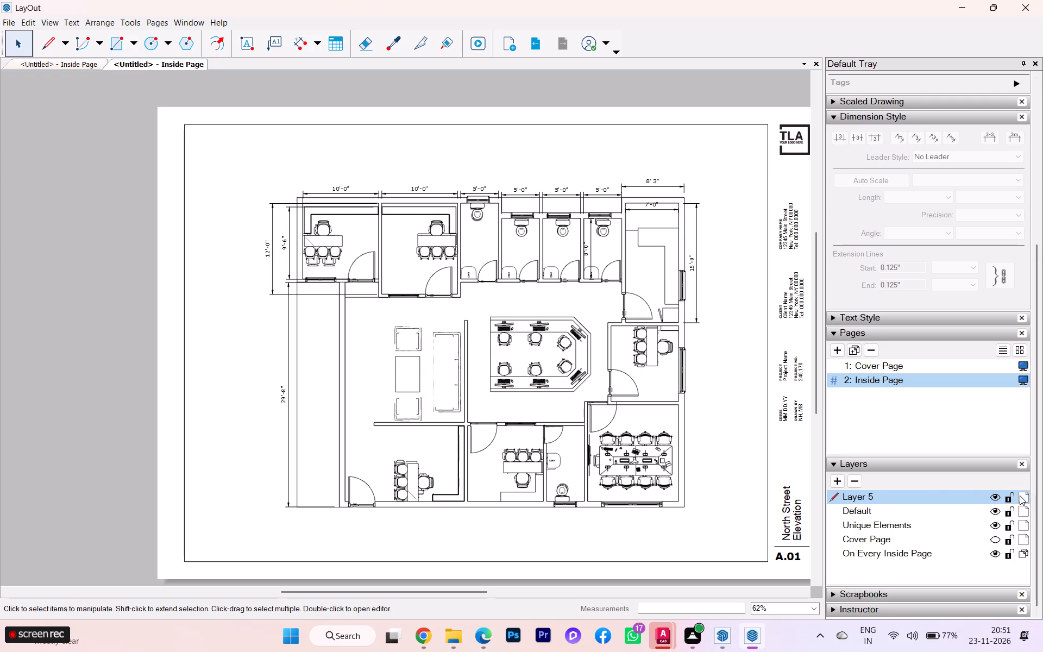
left_click(1020, 496)
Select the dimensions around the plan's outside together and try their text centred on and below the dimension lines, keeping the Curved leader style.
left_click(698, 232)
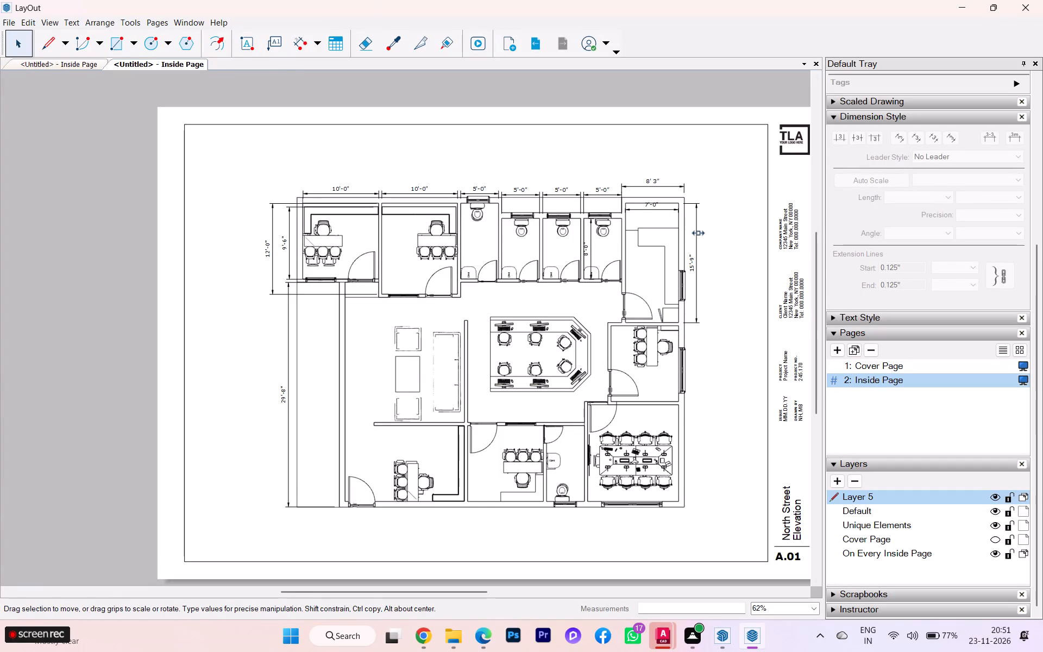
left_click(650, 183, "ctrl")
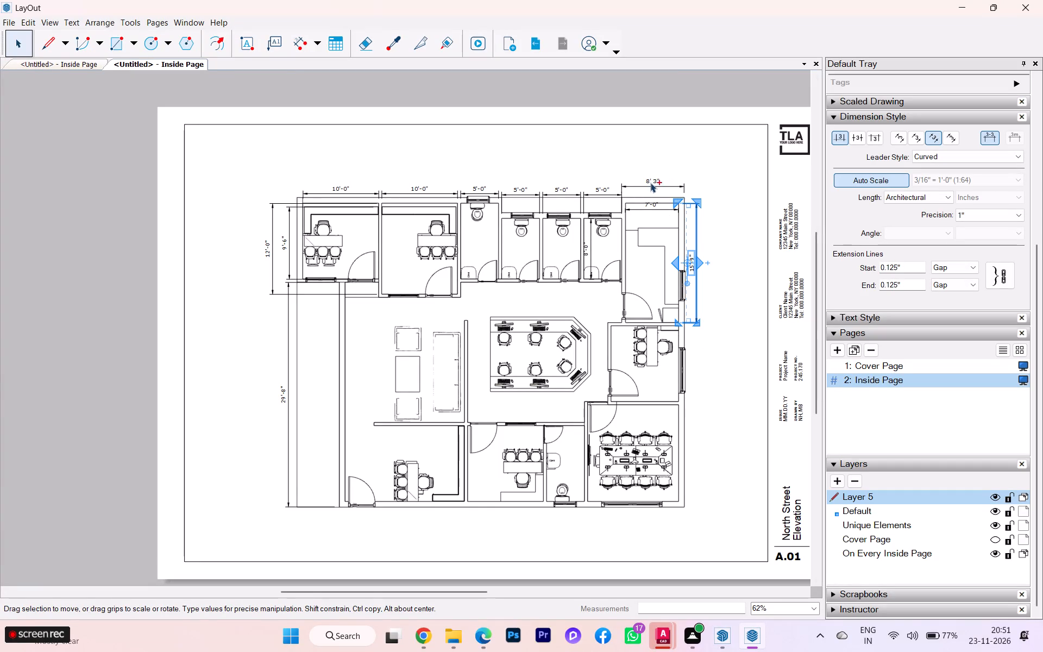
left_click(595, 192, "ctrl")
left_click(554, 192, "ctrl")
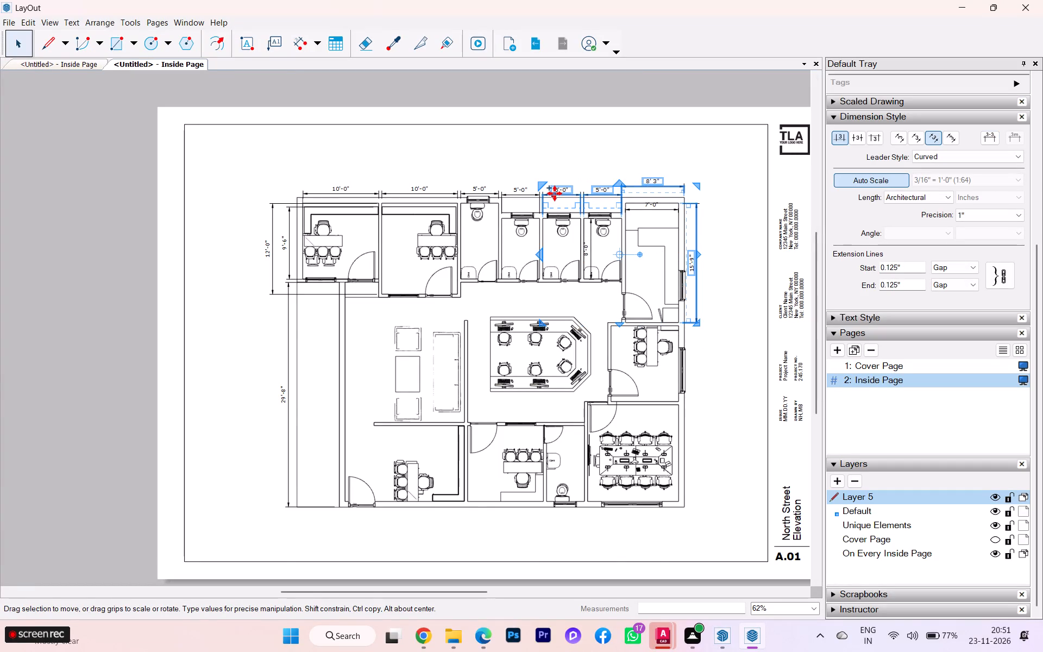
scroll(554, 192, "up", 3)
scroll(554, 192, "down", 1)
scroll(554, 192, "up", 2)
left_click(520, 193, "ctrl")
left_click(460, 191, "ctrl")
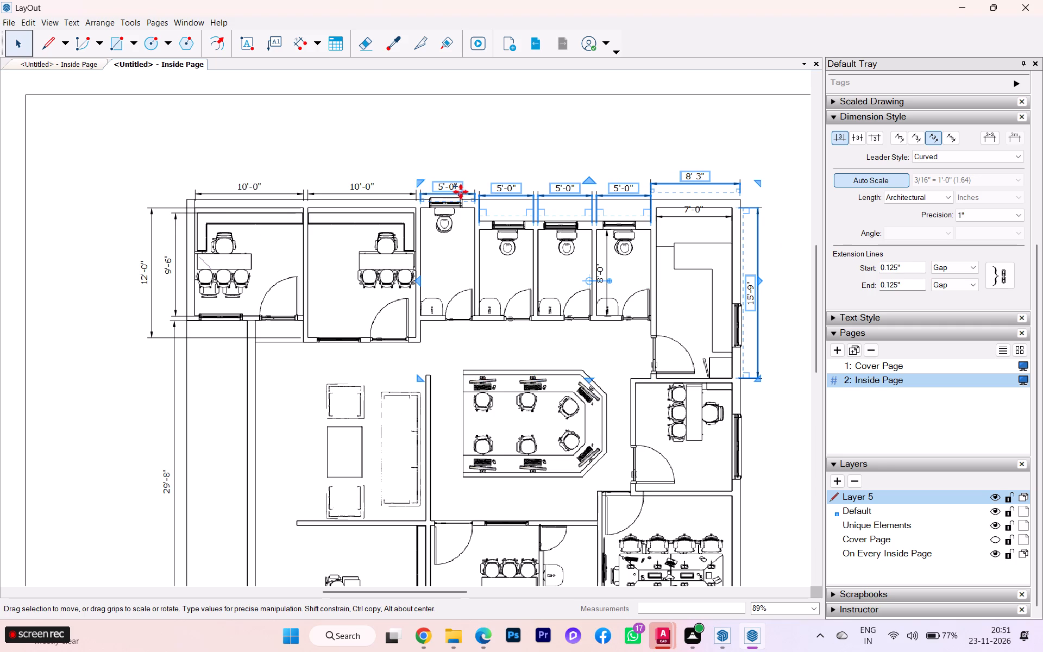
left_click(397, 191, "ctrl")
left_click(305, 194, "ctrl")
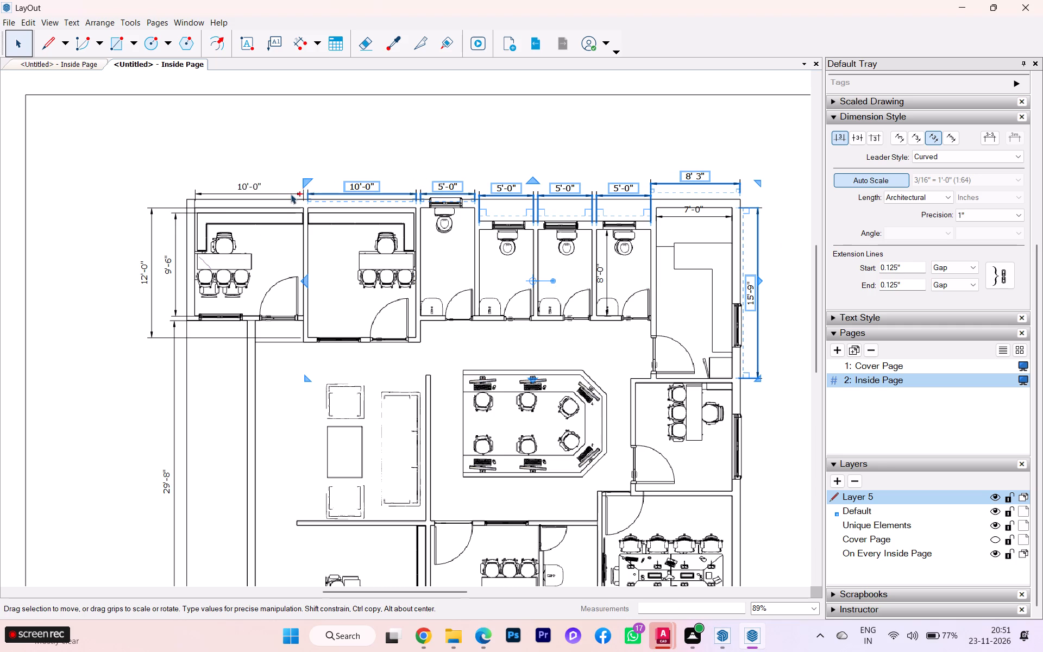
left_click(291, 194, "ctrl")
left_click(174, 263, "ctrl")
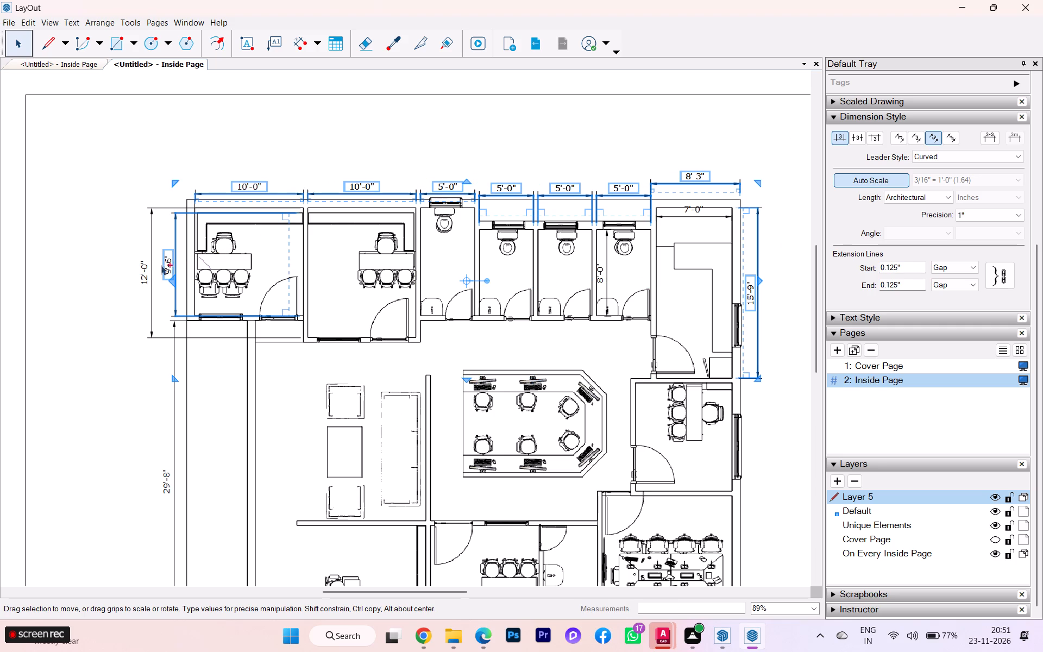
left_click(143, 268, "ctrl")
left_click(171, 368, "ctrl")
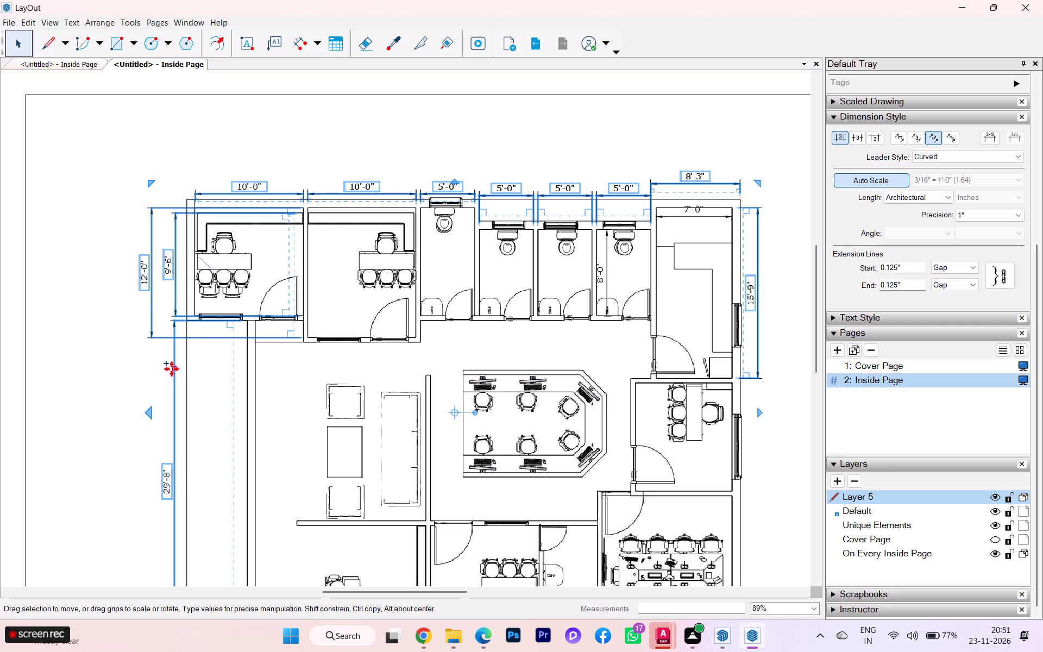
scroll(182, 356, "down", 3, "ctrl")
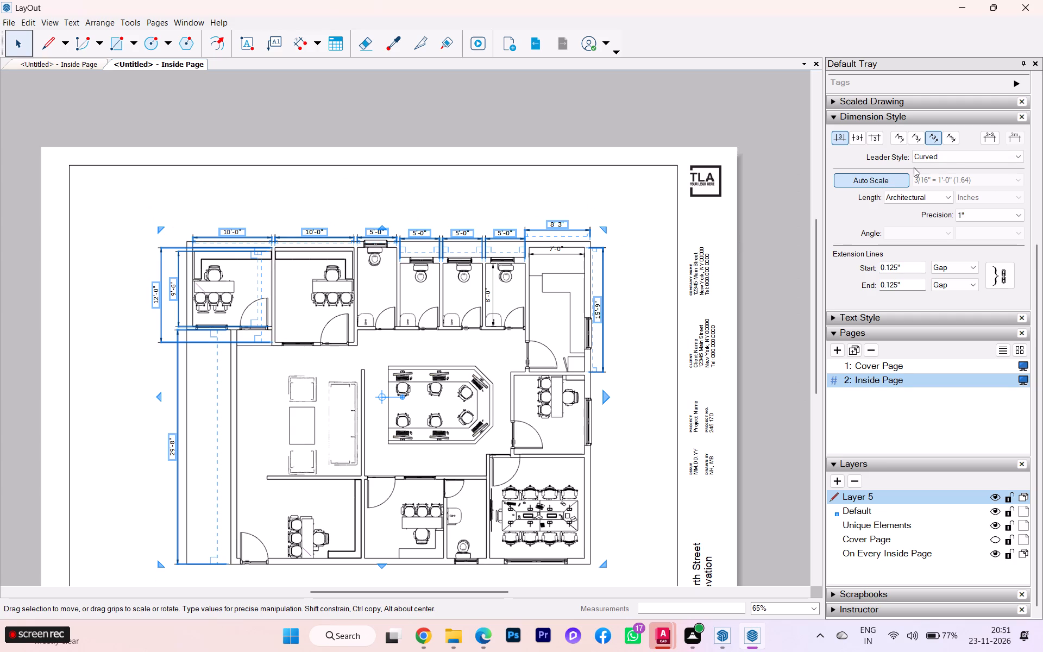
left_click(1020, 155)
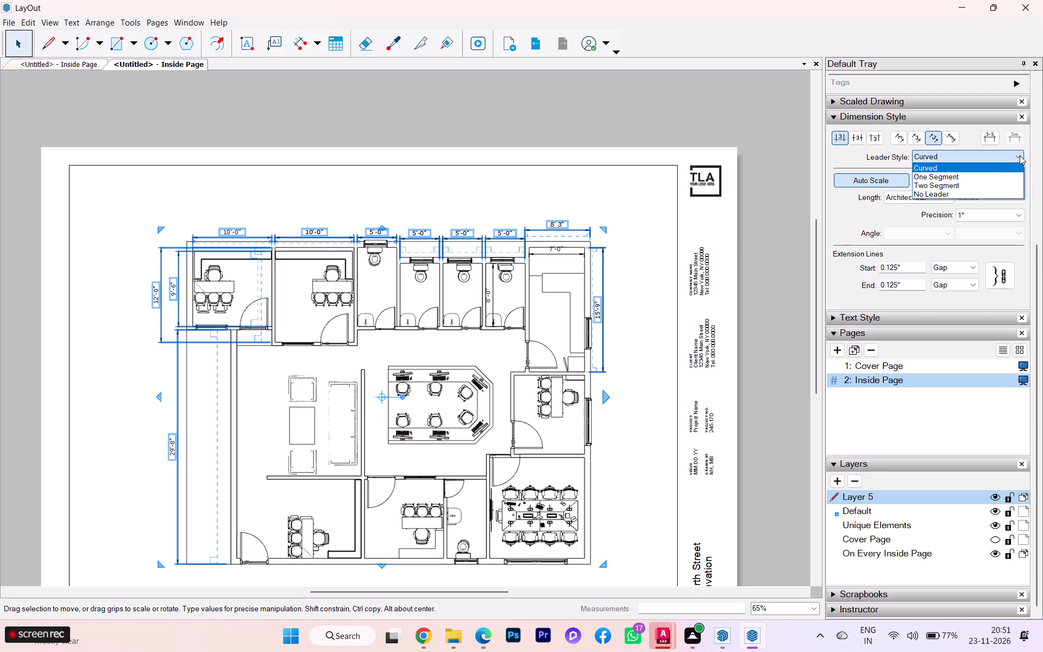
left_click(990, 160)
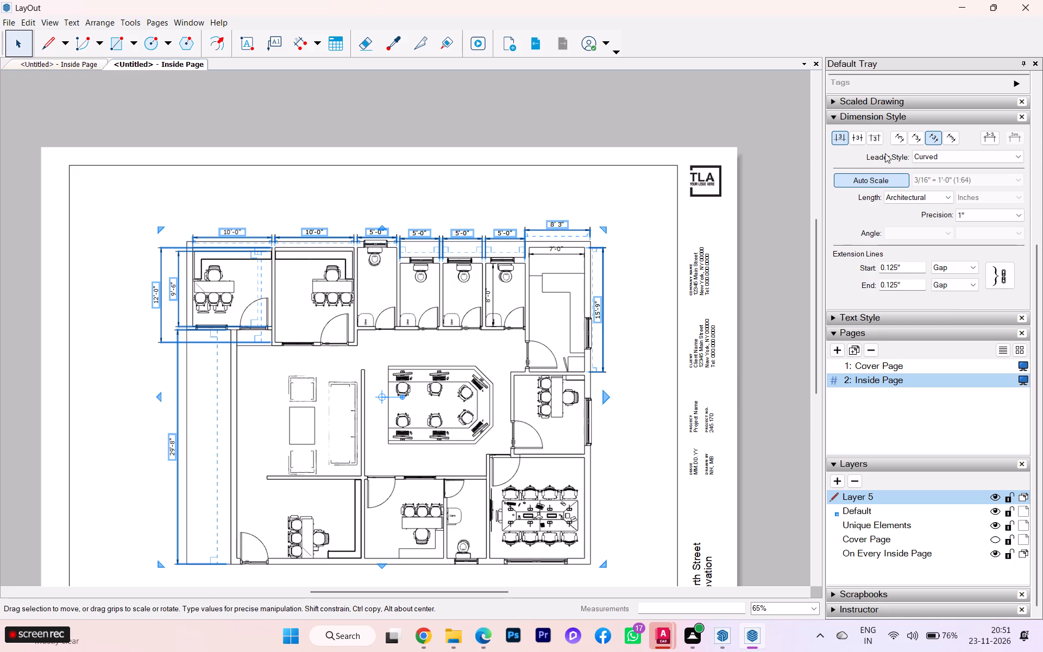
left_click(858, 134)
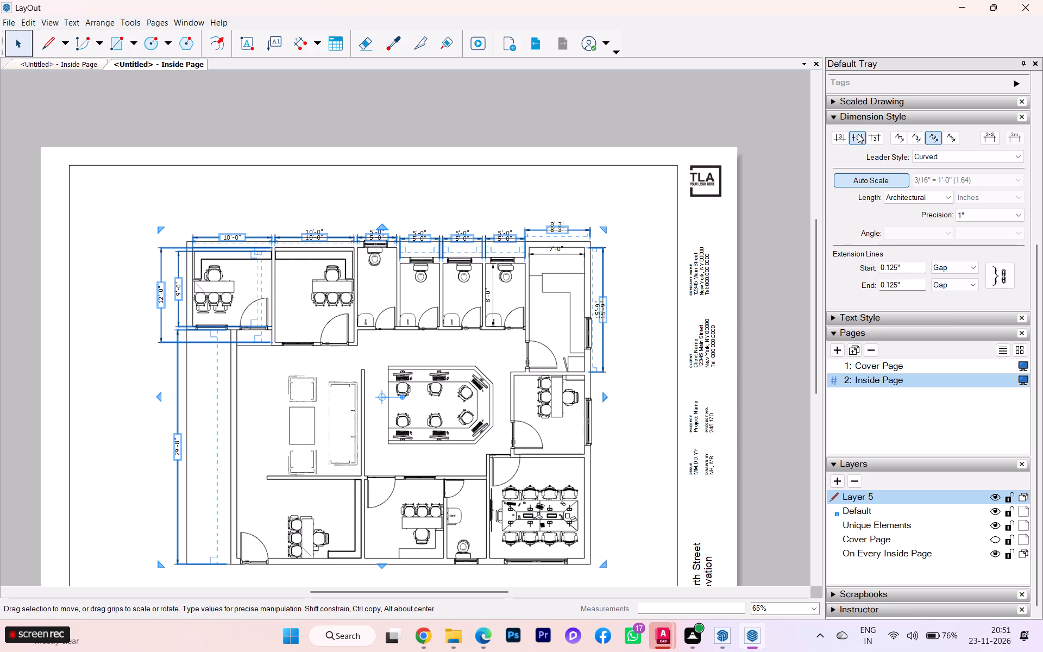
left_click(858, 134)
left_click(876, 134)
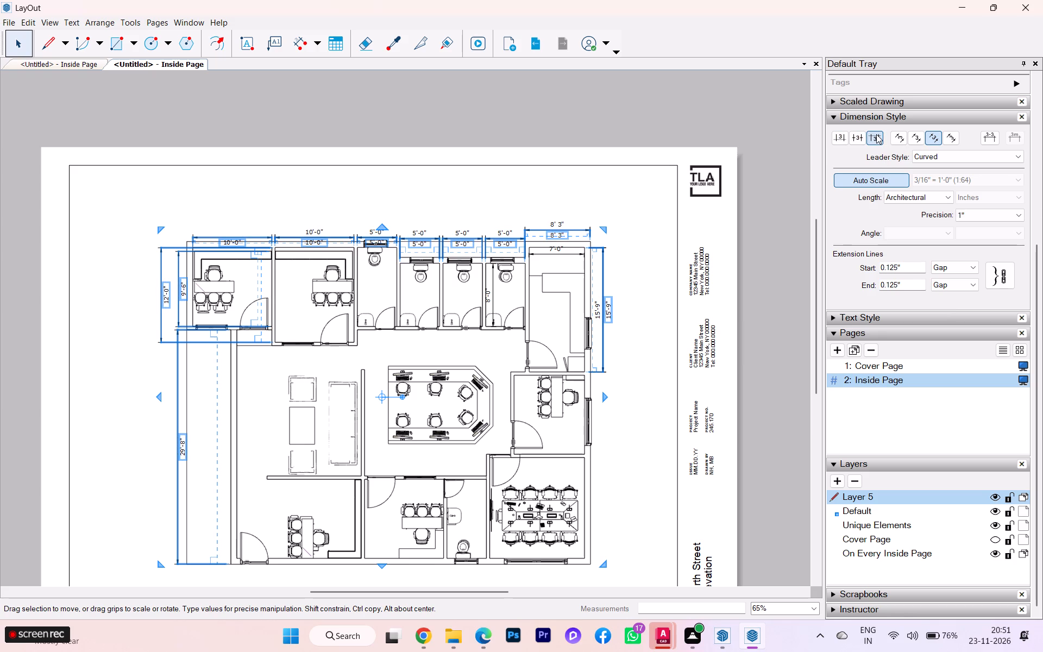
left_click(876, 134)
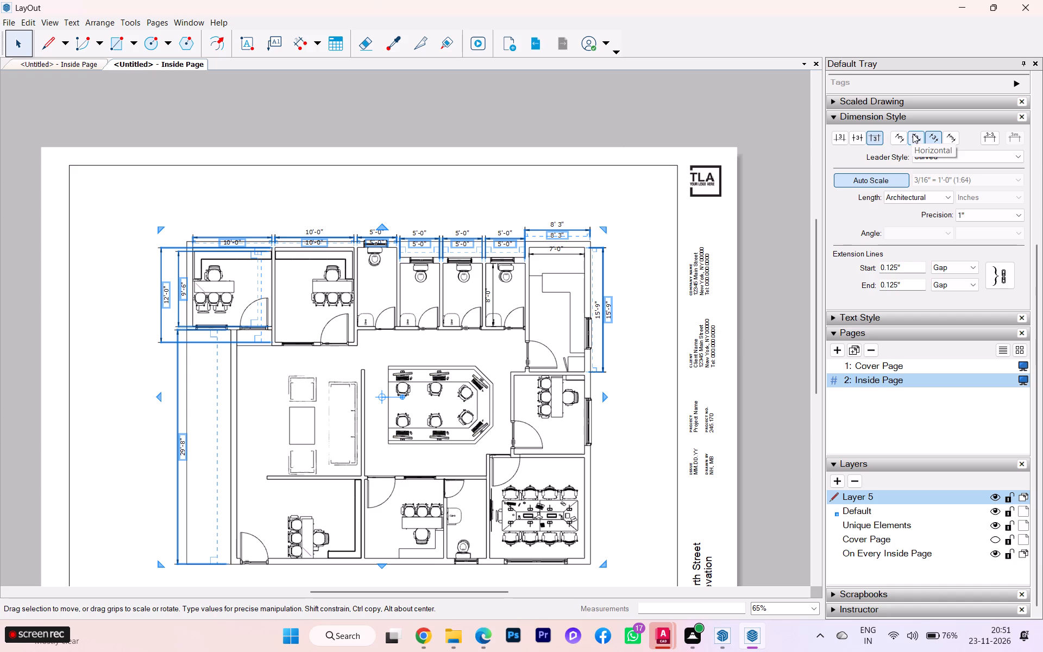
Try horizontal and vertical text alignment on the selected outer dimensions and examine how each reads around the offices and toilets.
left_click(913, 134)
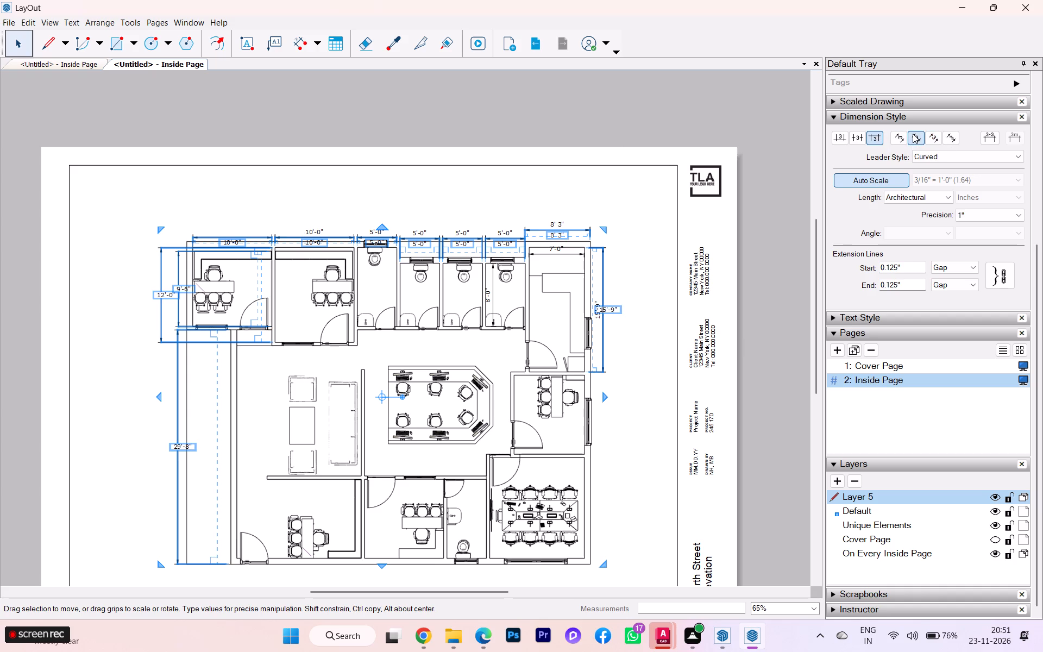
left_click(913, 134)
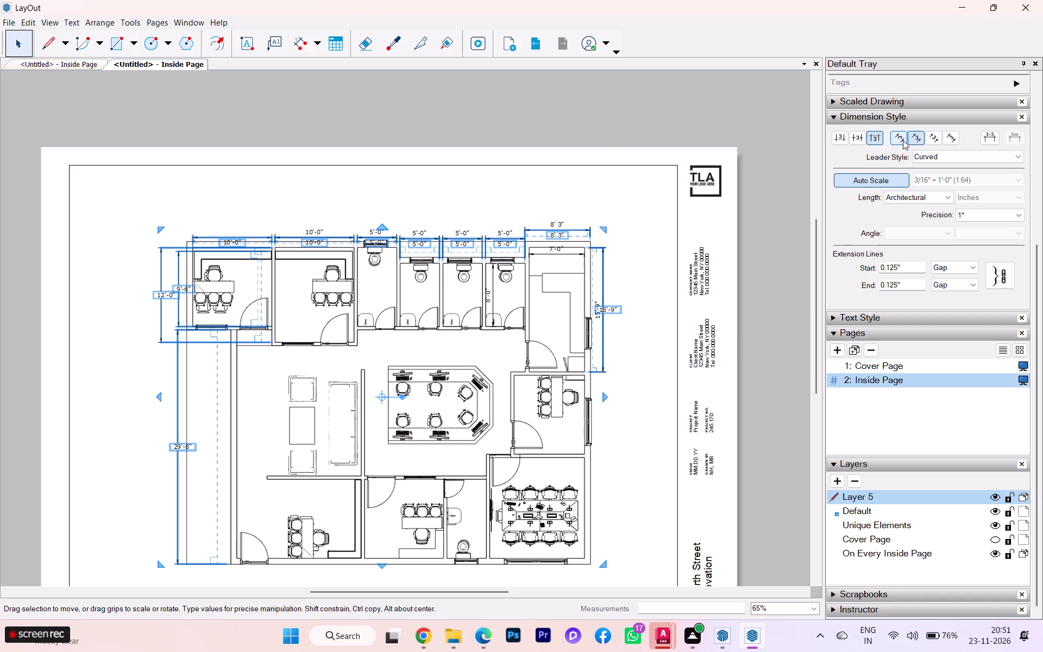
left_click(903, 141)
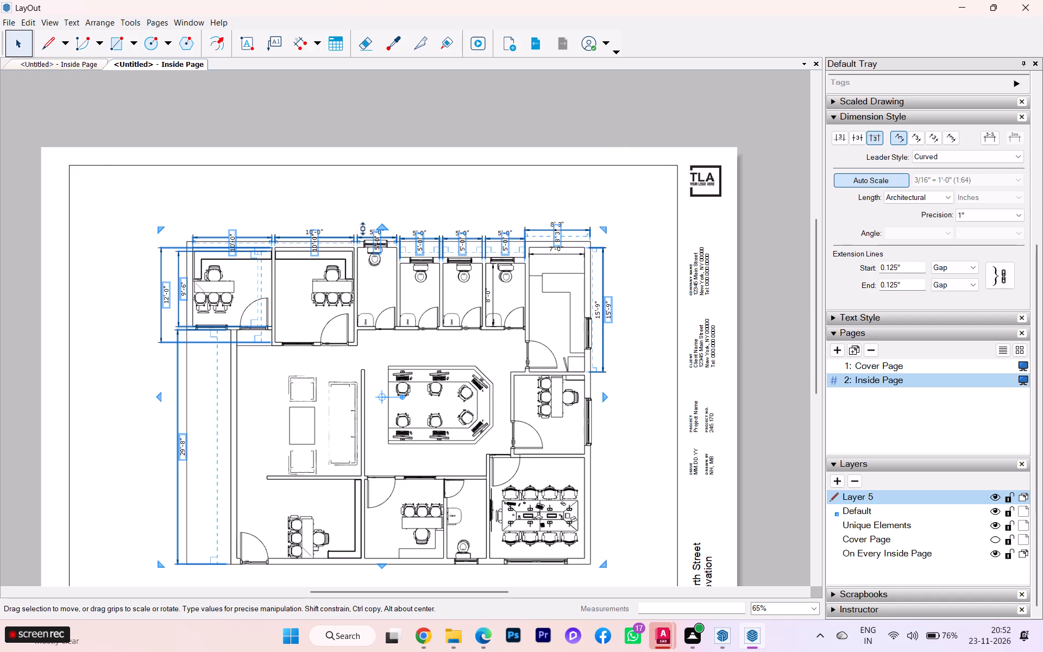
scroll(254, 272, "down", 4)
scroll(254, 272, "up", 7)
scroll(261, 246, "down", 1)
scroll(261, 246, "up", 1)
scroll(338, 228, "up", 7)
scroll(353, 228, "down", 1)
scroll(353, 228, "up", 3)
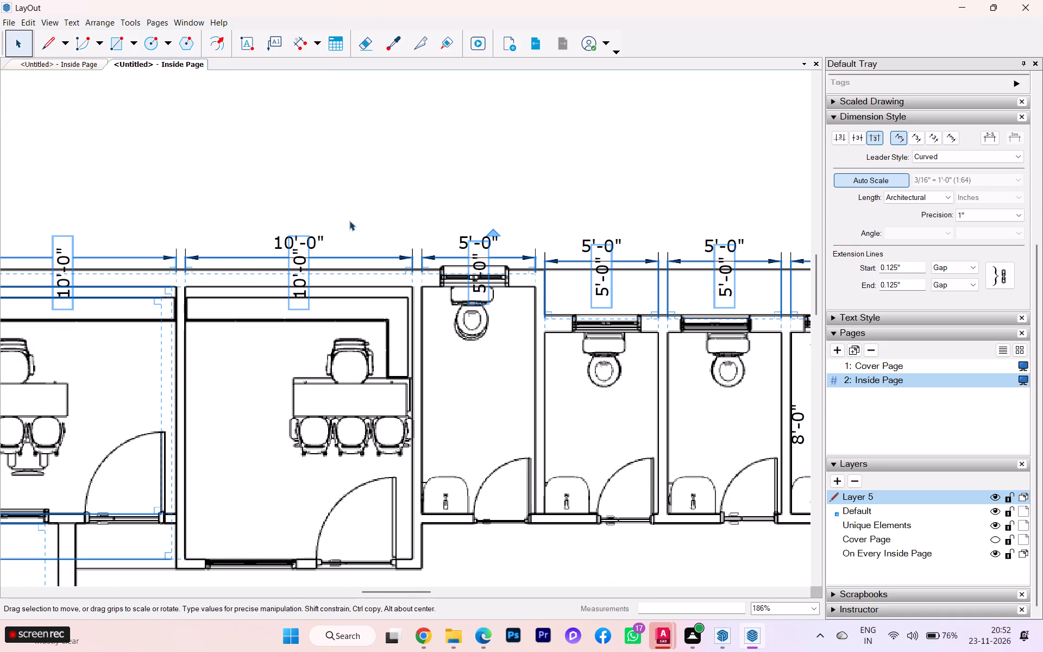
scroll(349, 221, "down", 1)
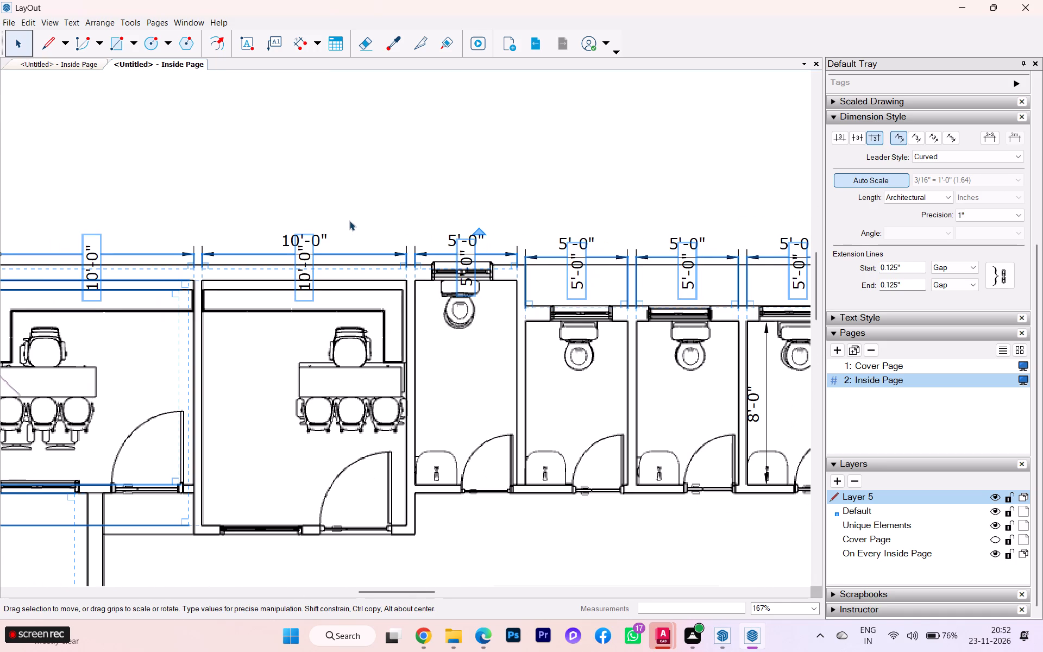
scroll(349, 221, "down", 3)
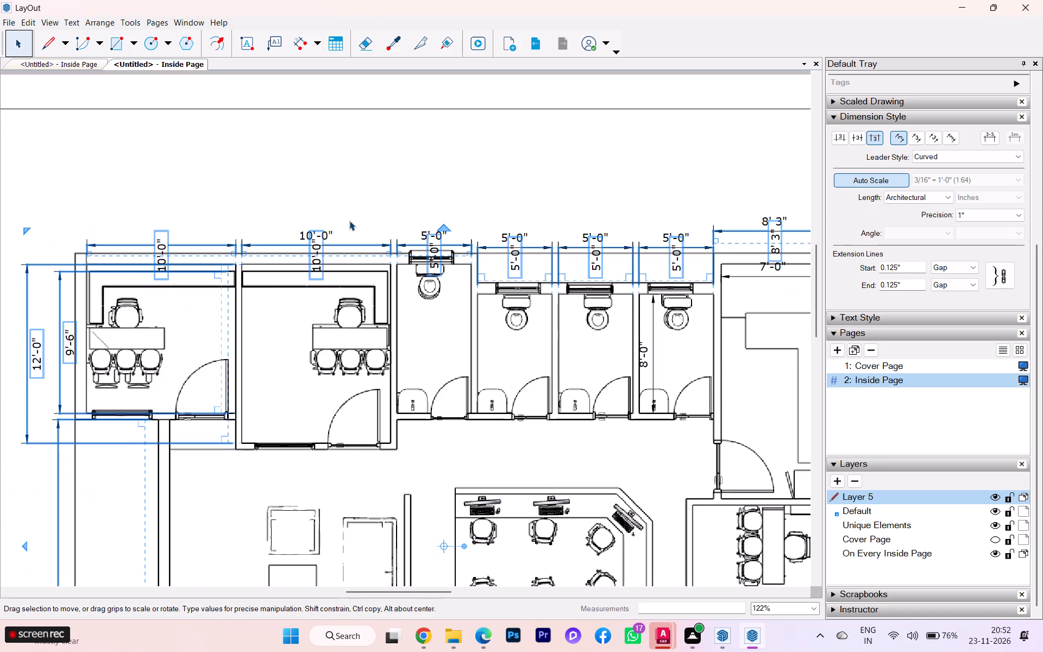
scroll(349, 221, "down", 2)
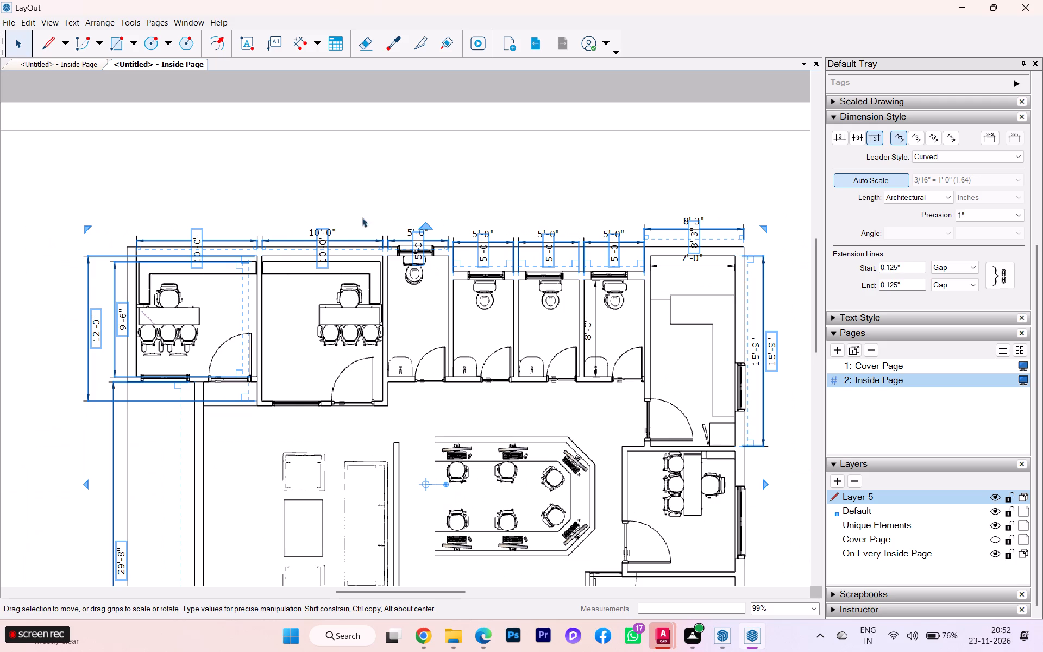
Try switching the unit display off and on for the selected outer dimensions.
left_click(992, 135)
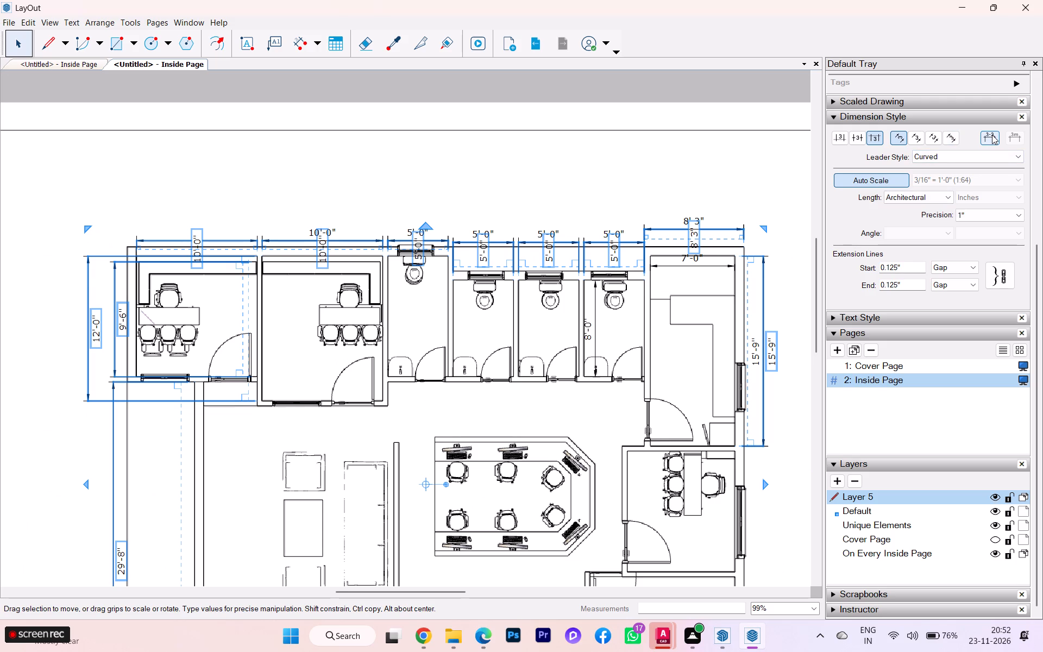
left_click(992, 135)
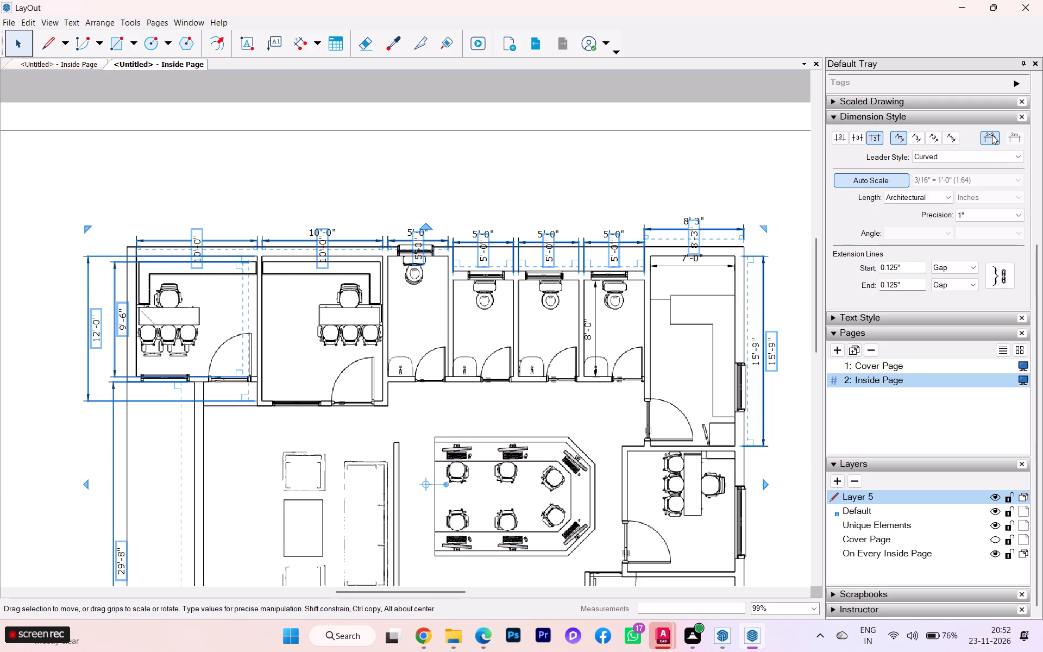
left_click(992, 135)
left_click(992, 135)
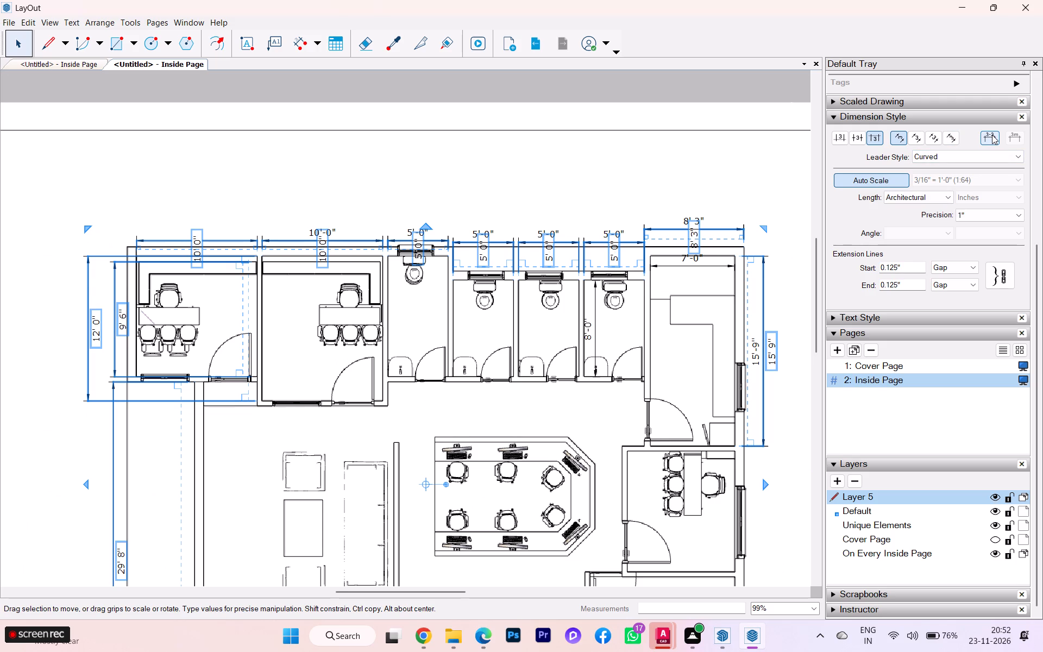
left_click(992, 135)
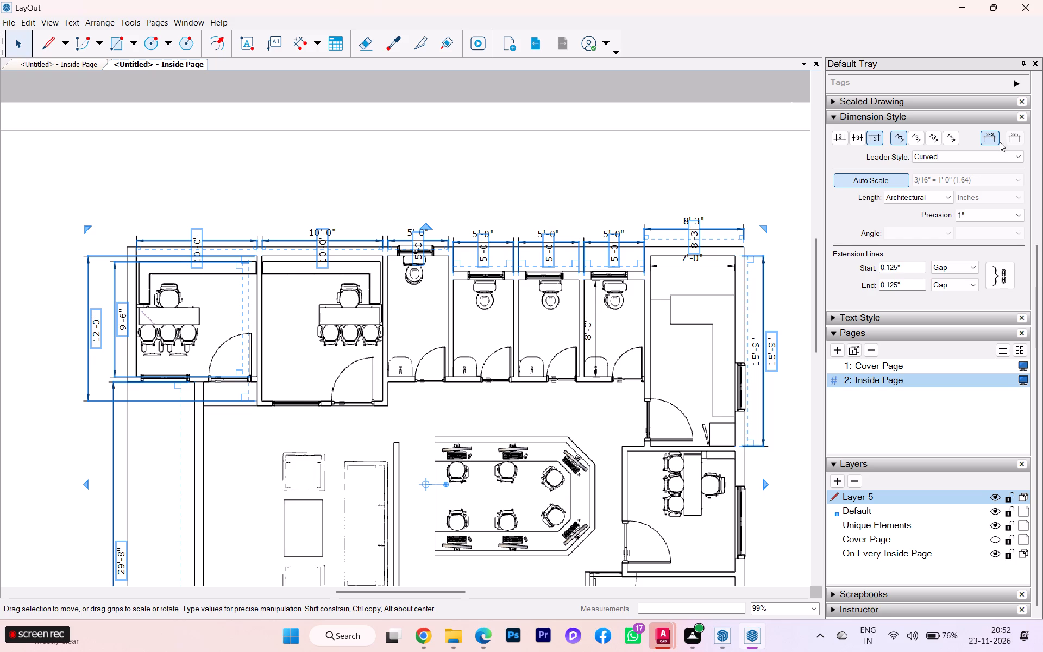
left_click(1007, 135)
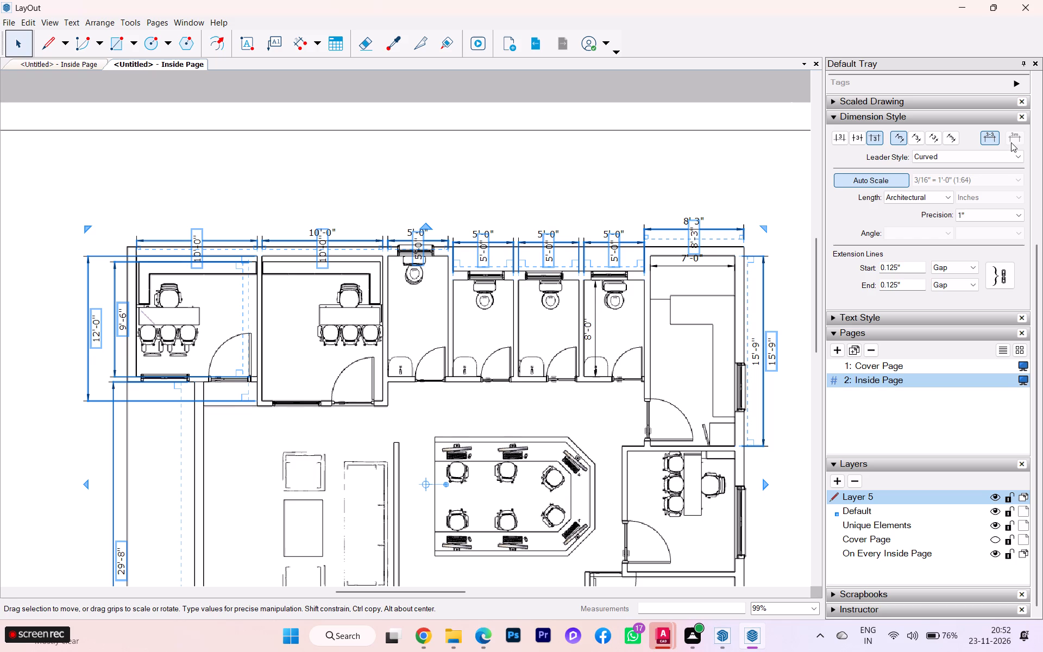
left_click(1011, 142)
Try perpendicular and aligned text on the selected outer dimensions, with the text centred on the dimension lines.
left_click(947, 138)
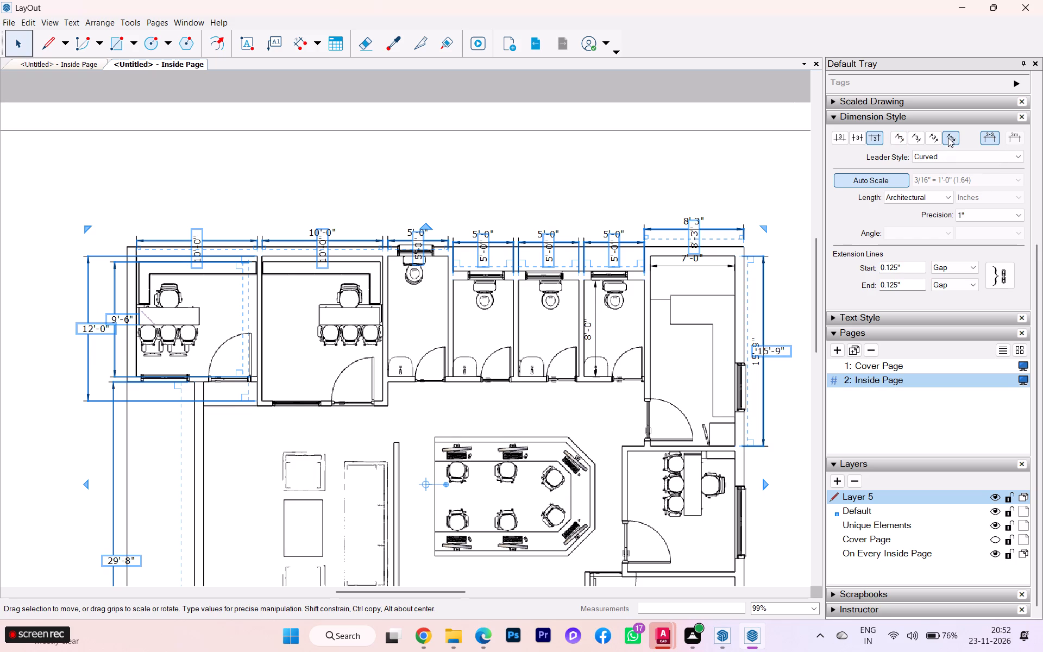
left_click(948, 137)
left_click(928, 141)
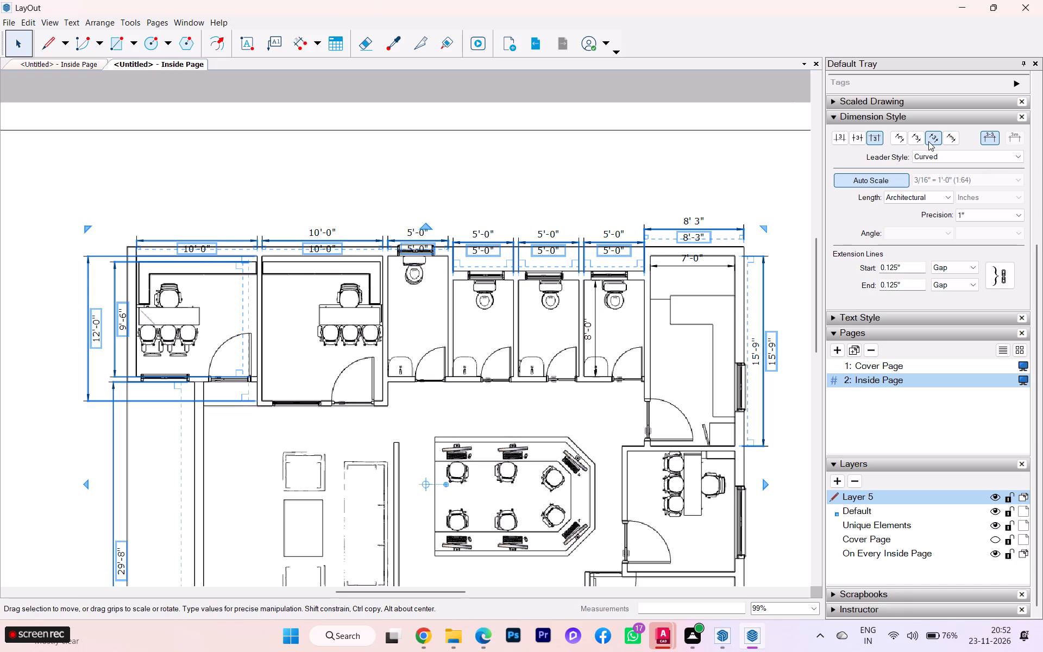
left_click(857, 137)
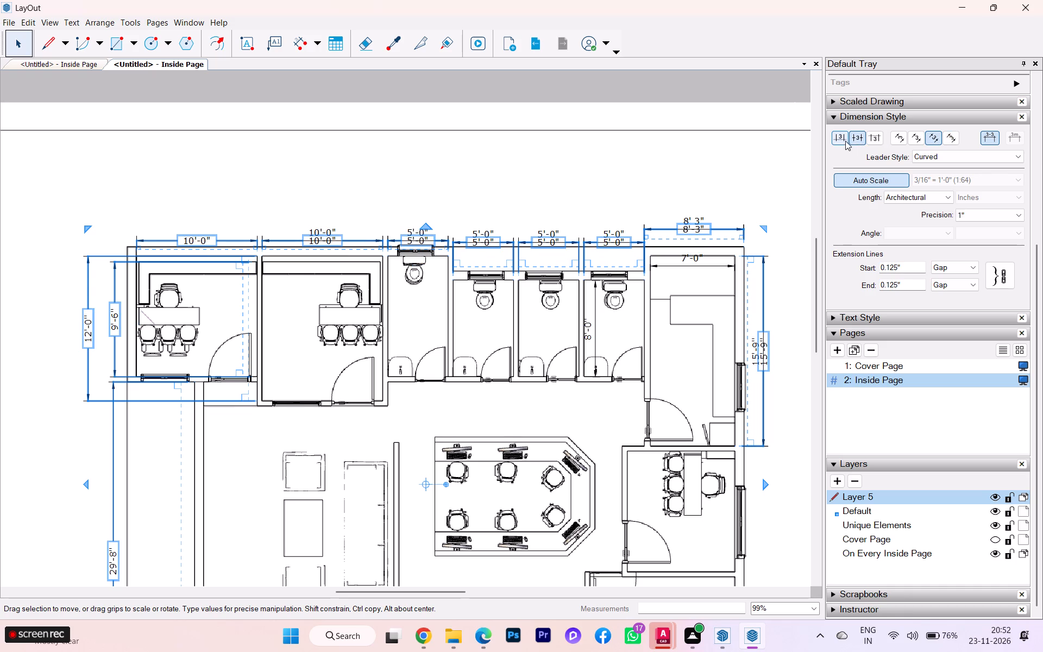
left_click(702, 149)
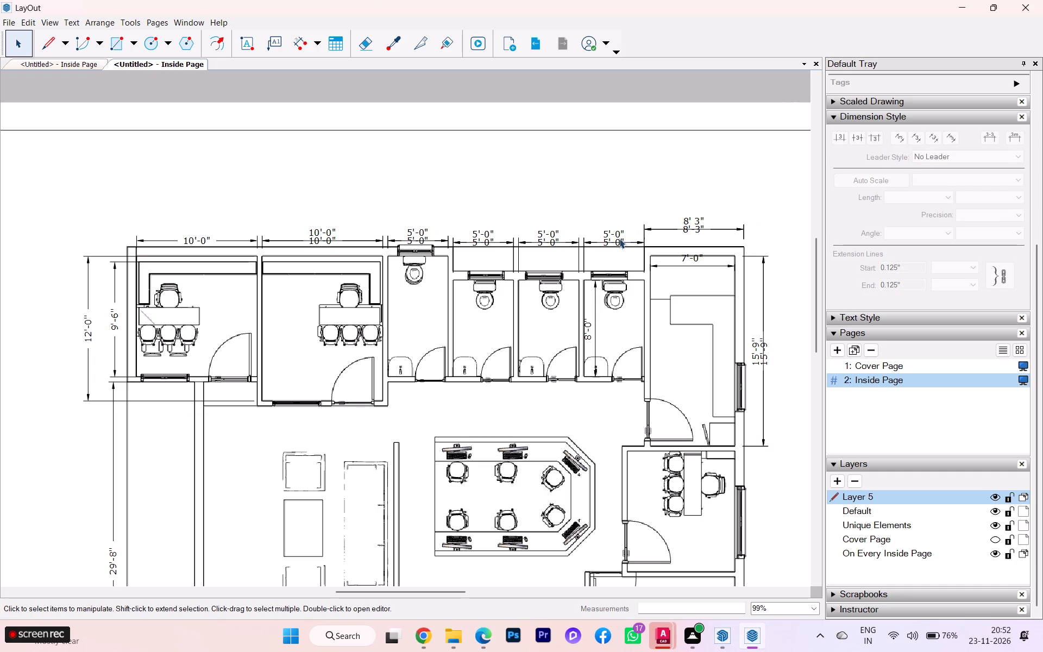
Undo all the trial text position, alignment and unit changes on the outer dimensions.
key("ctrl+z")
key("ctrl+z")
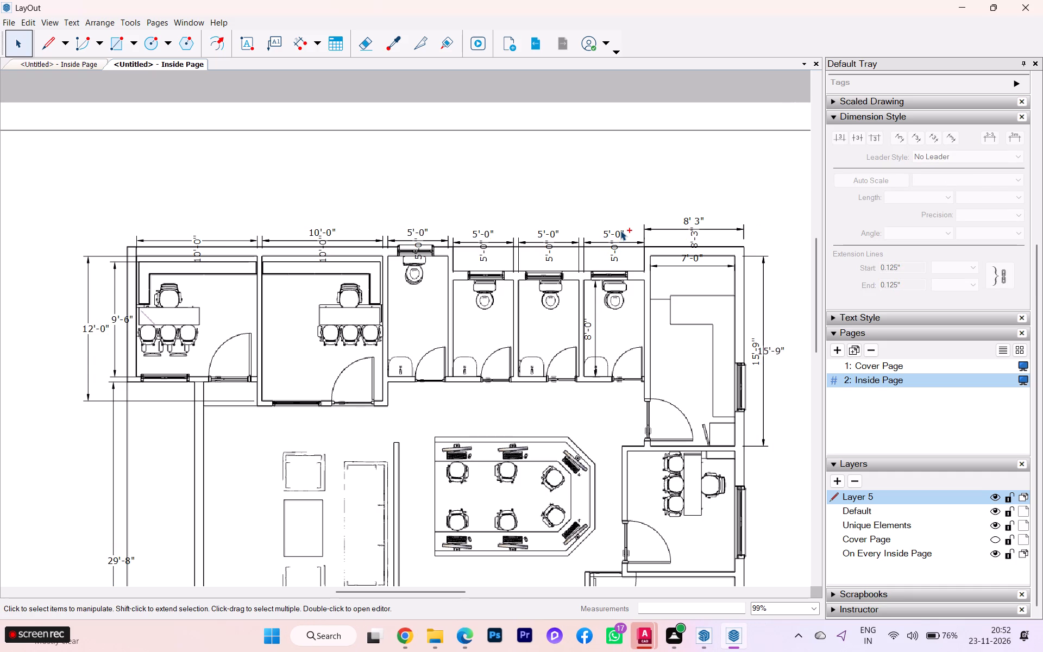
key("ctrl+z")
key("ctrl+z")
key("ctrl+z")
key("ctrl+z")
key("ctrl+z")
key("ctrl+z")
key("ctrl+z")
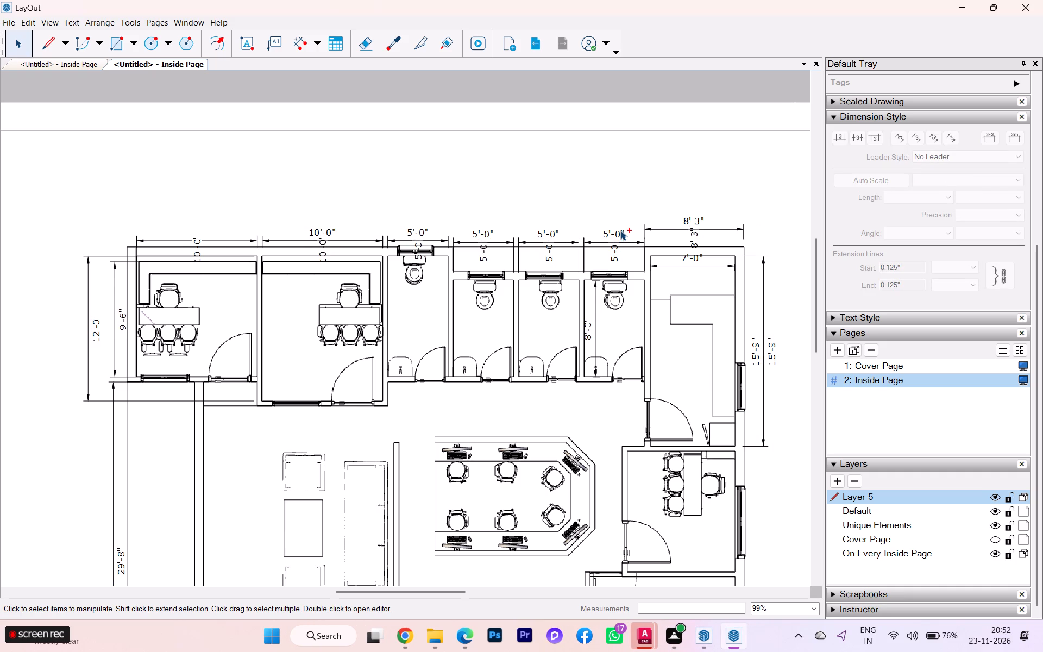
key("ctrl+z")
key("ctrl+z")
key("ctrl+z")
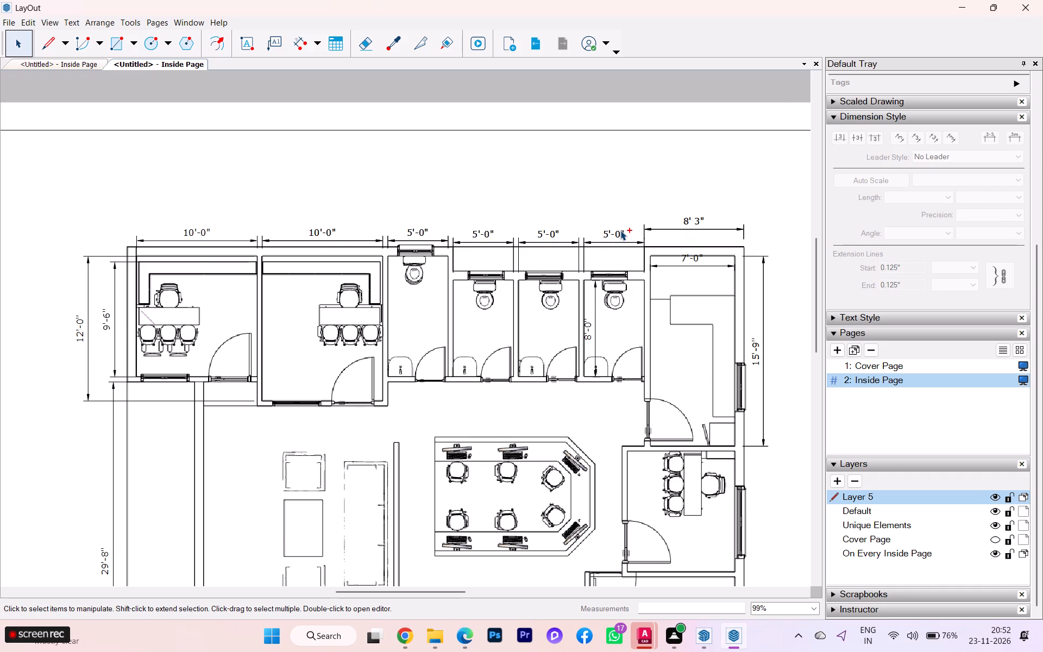
Undo the sharing of the new Layer 5 across pages.
key("ctrl+z")
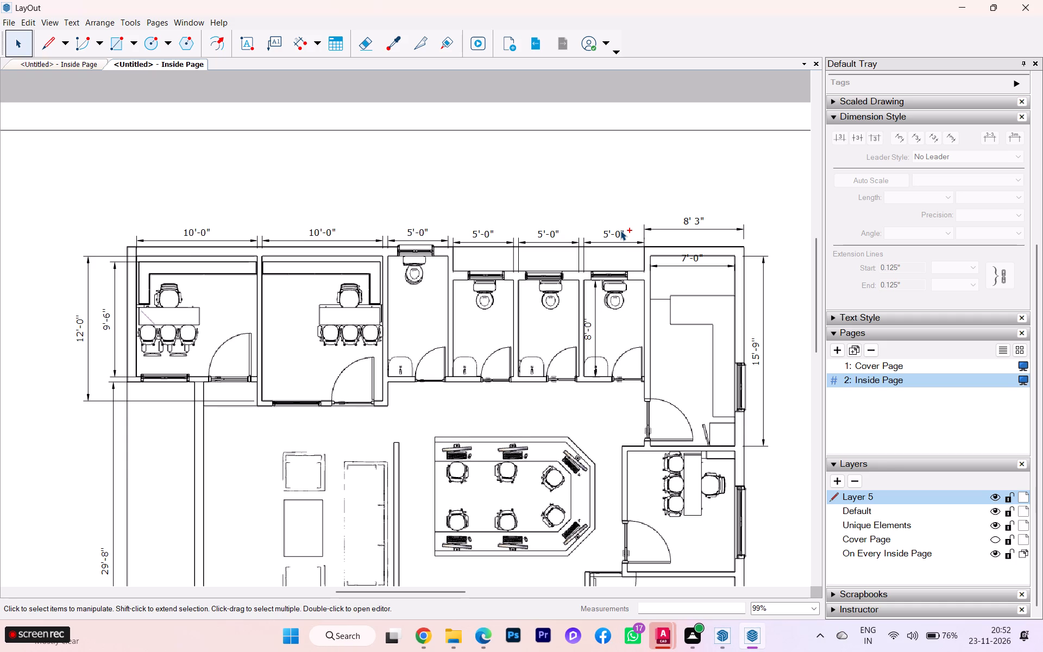
scroll(615, 231, "up", 1)
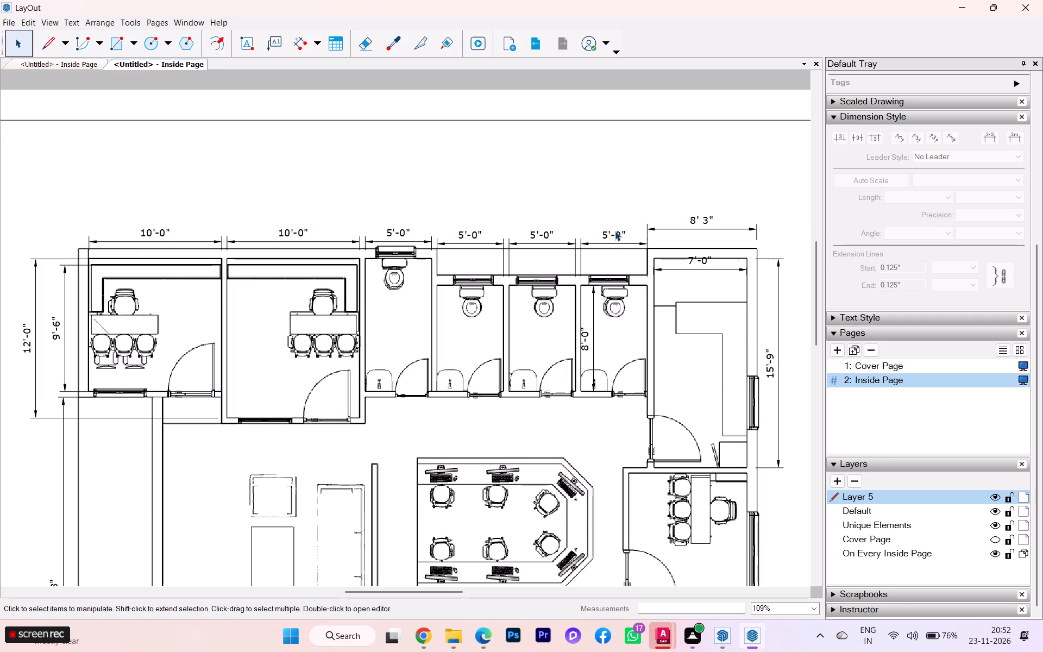
Centre the text on the dimension lines of the 5'-0" and 10'-0" dimensions above the plan and the adjoining 9'-6" and 12'-0" ones.
left_click(611, 240)
scroll(625, 227, "down", 2)
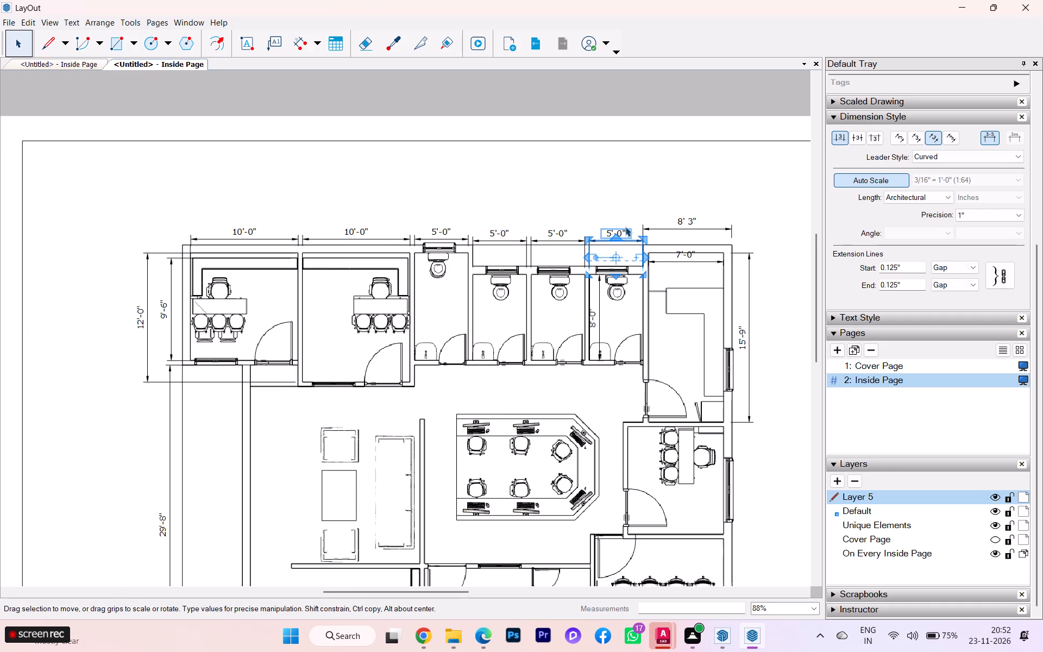
left_click(559, 237, "ctrl")
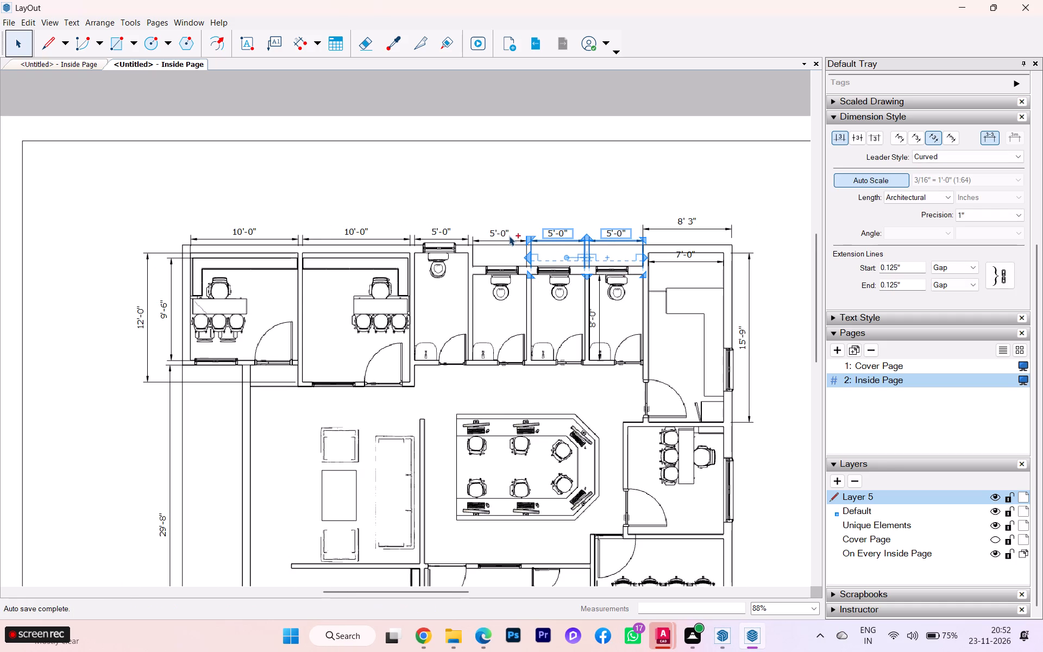
left_click(509, 236, "ctrl")
left_click(858, 139)
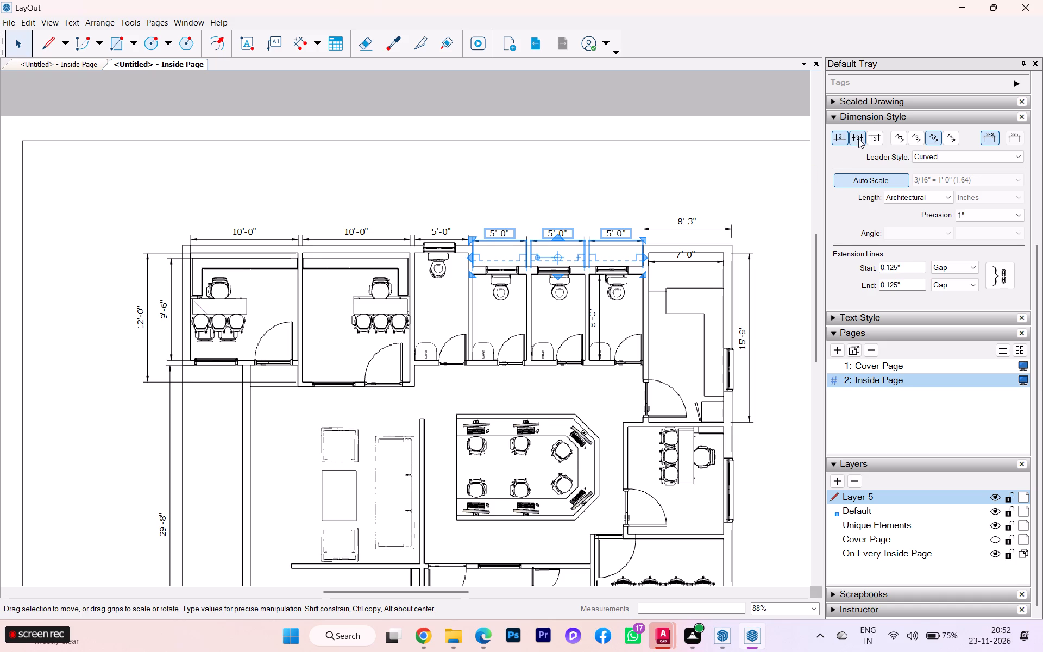
left_click(449, 232, "ctrl")
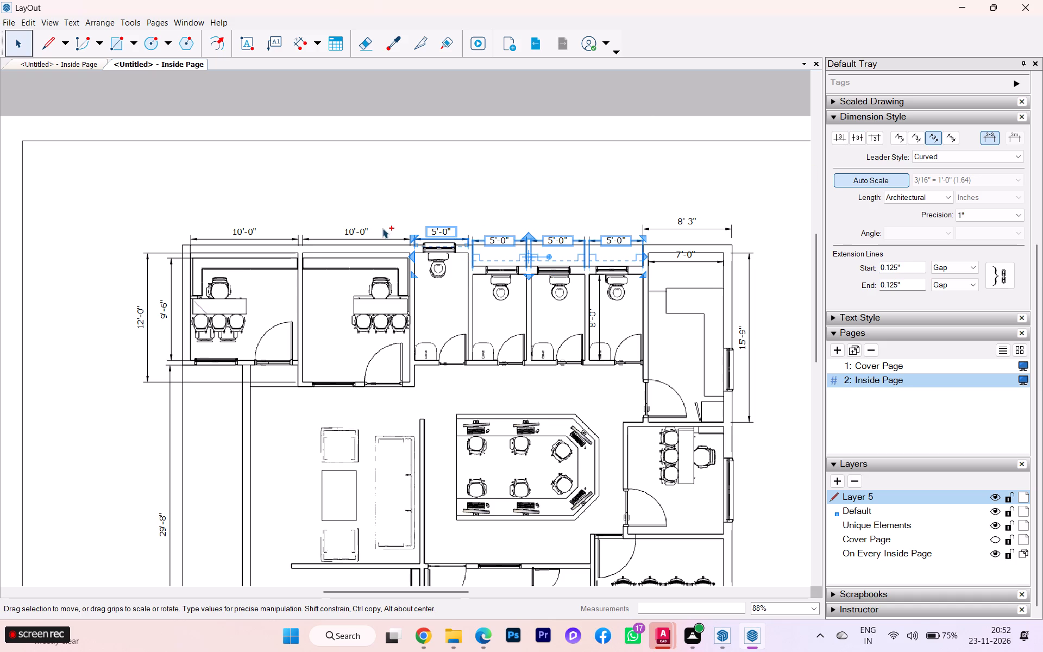
left_click(380, 229, "ctrl")
left_click(360, 232, "ctrl")
left_click(266, 231, "ctrl")
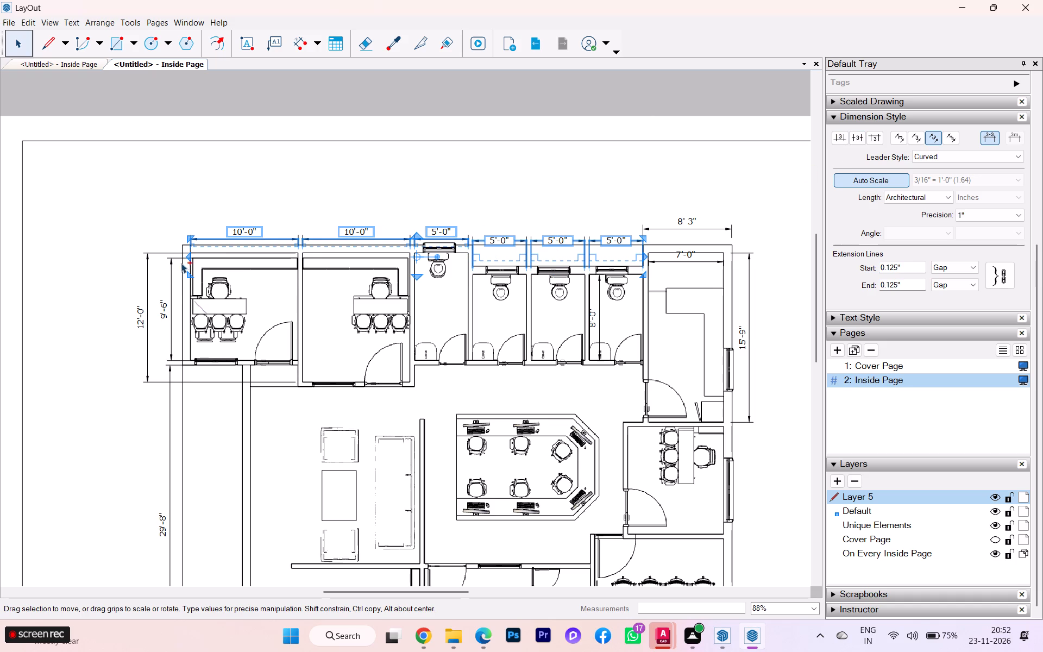
left_click(167, 286, "ctrl")
left_click(146, 285, "ctrl")
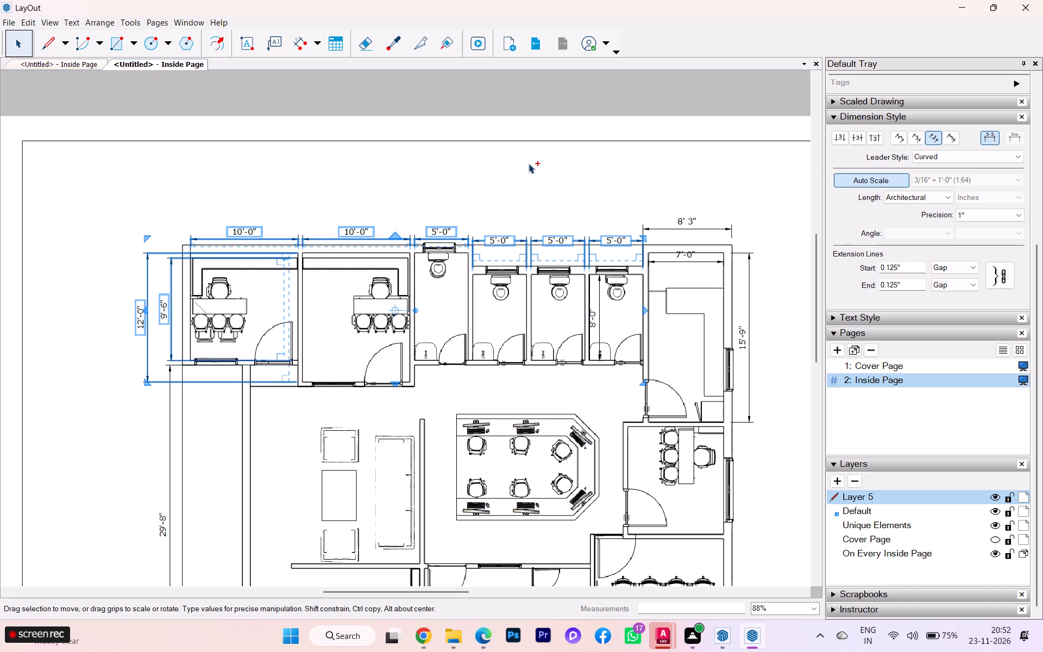
left_click(855, 134)
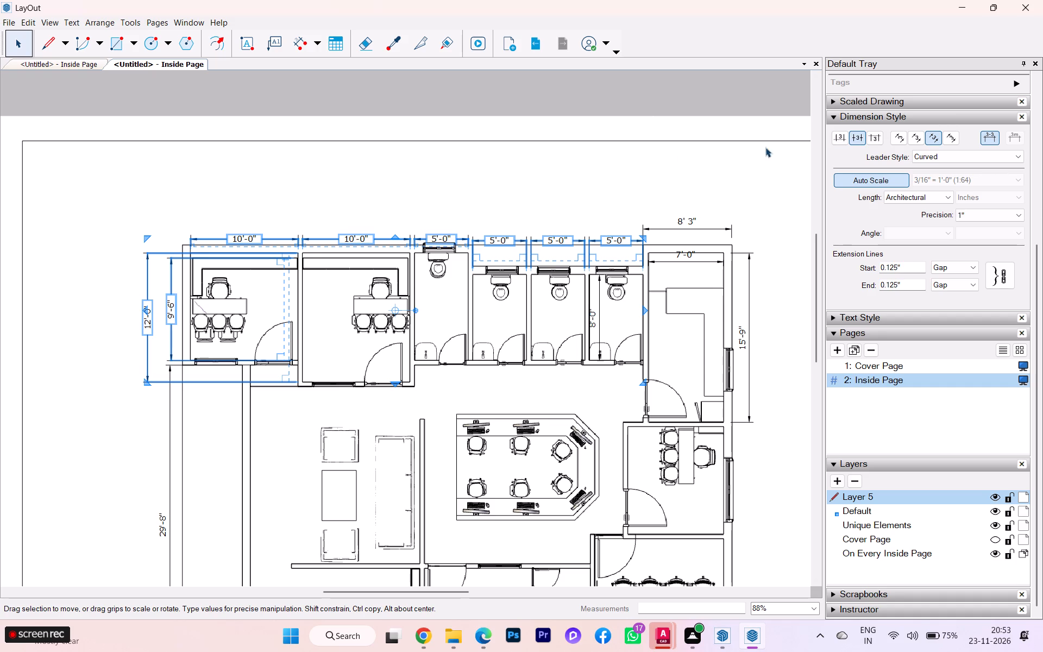
Centre the text on the dimension lines of the 29'-8" and 15'-9" vertical dimensions as well.
scroll(400, 196, "down", 2, "ctrl")
scroll(399, 196, "up", 1, "ctrl")
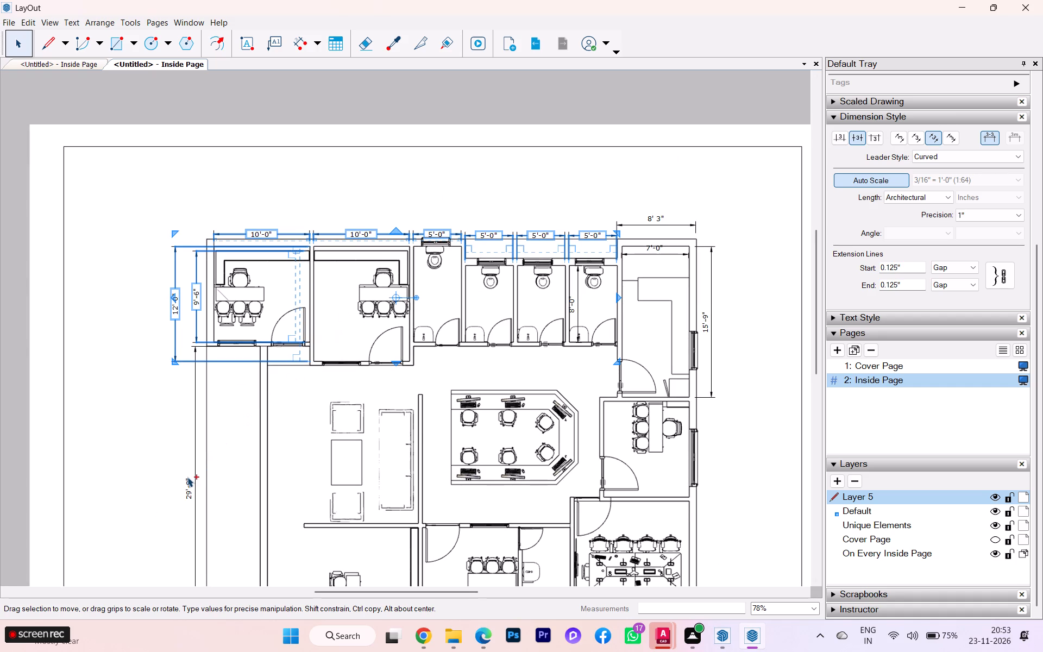
left_click(187, 477, "ctrl")
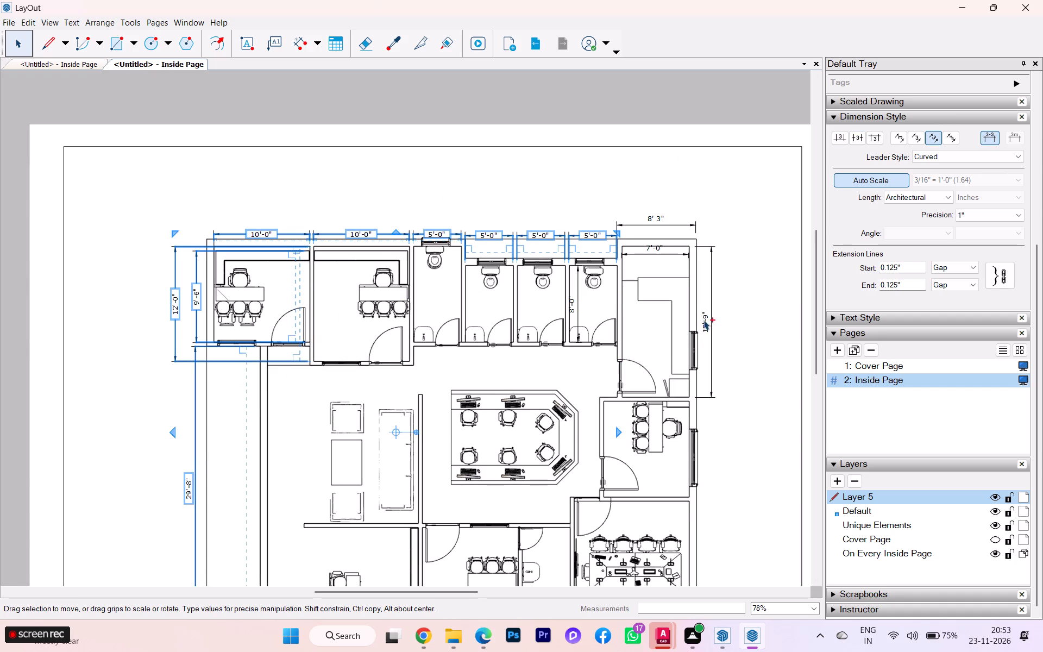
left_click(703, 320, "ctrl")
left_click(856, 132)
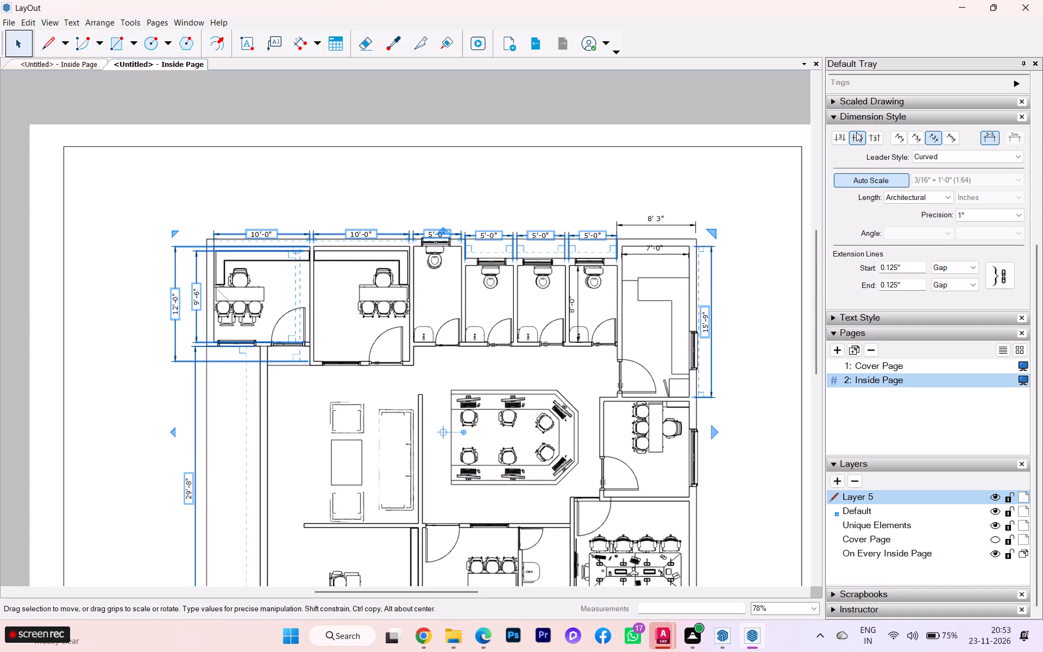
scroll(473, 177, "down", 2)
scroll(468, 178, "up", 1)
scroll(467, 178, "down", 1)
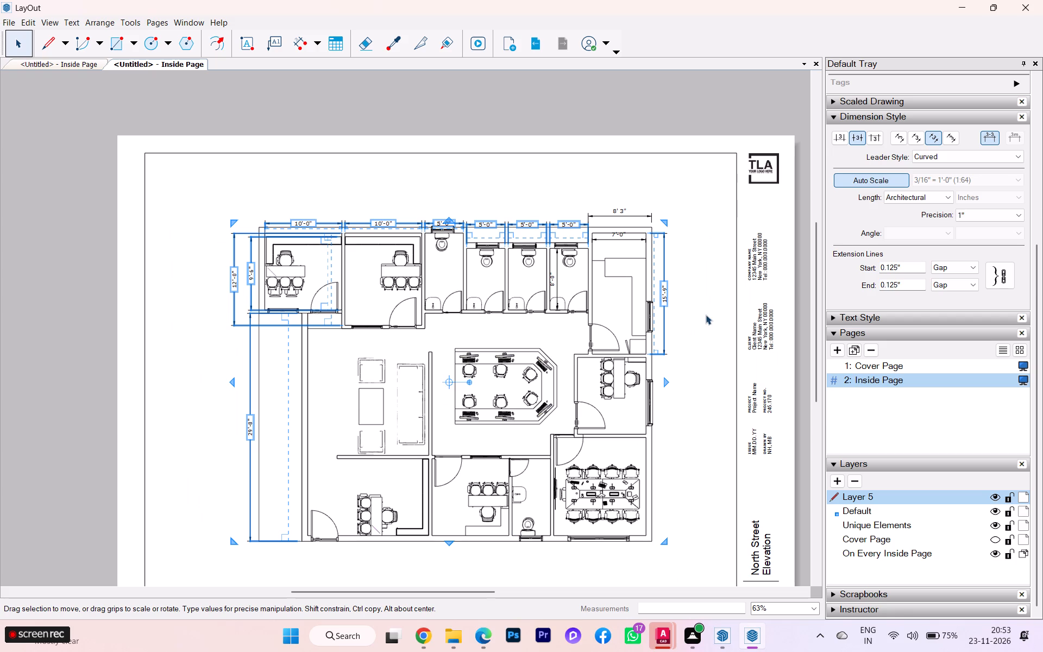
Check which dimensions belong to Layer 5 by switching that layer's visibility off and on.
left_click(702, 304)
scroll(677, 294, "up", 1)
left_click(664, 289)
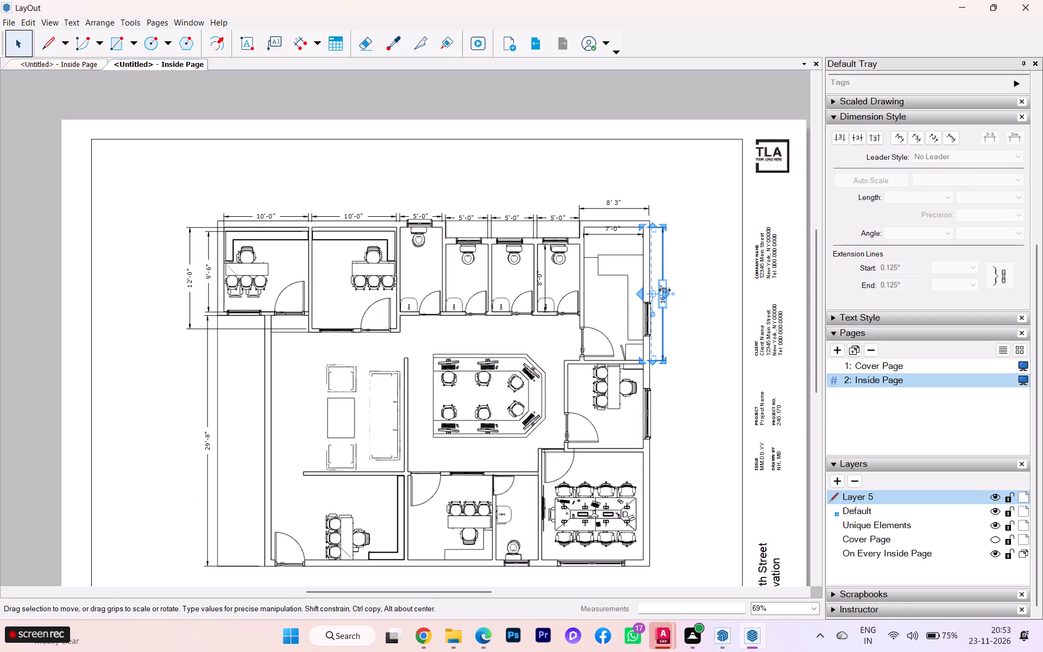
left_click(1000, 497)
left_click(995, 499)
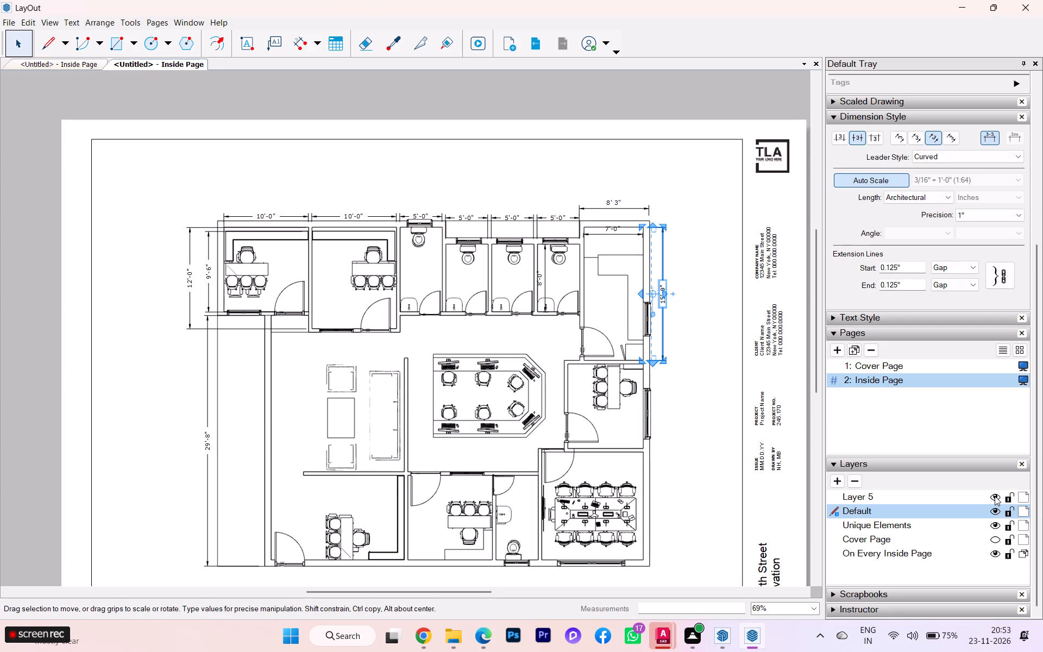
left_click(995, 496)
left_click(995, 496)
left_click(746, 379)
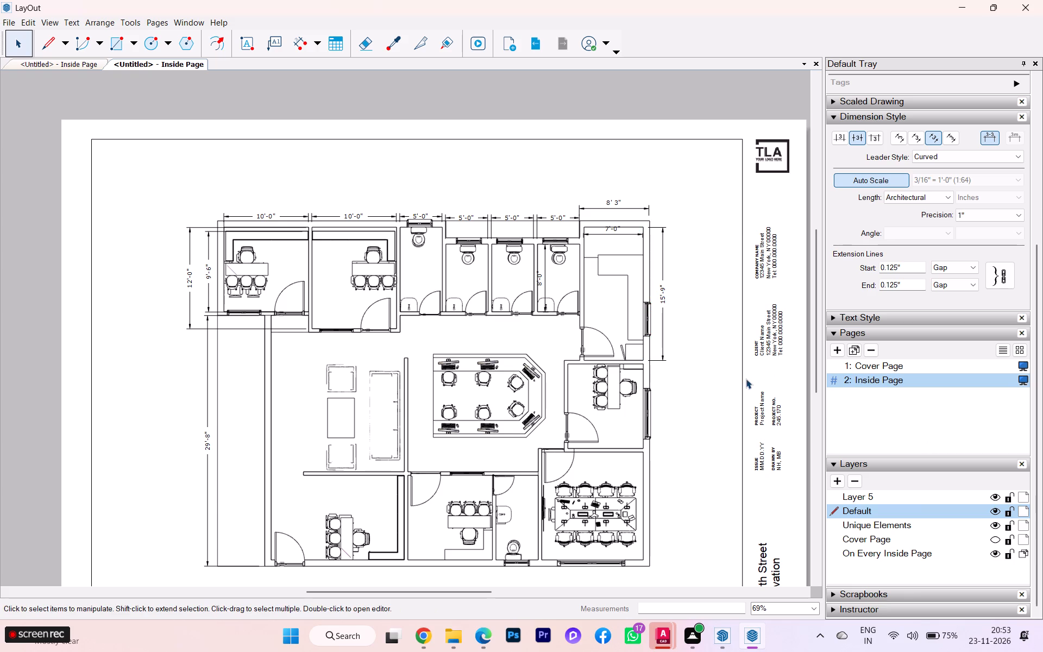
left_click(994, 494)
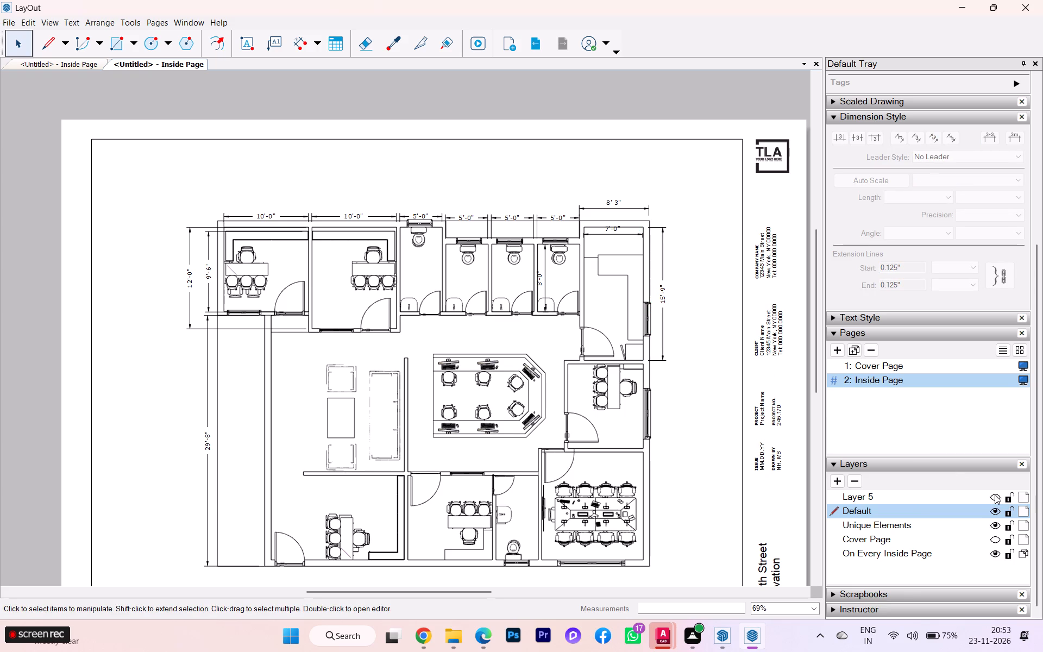
left_click(995, 495)
Make Layer 5 the active layer again and select its entities to check what it contains.
left_click(960, 496)
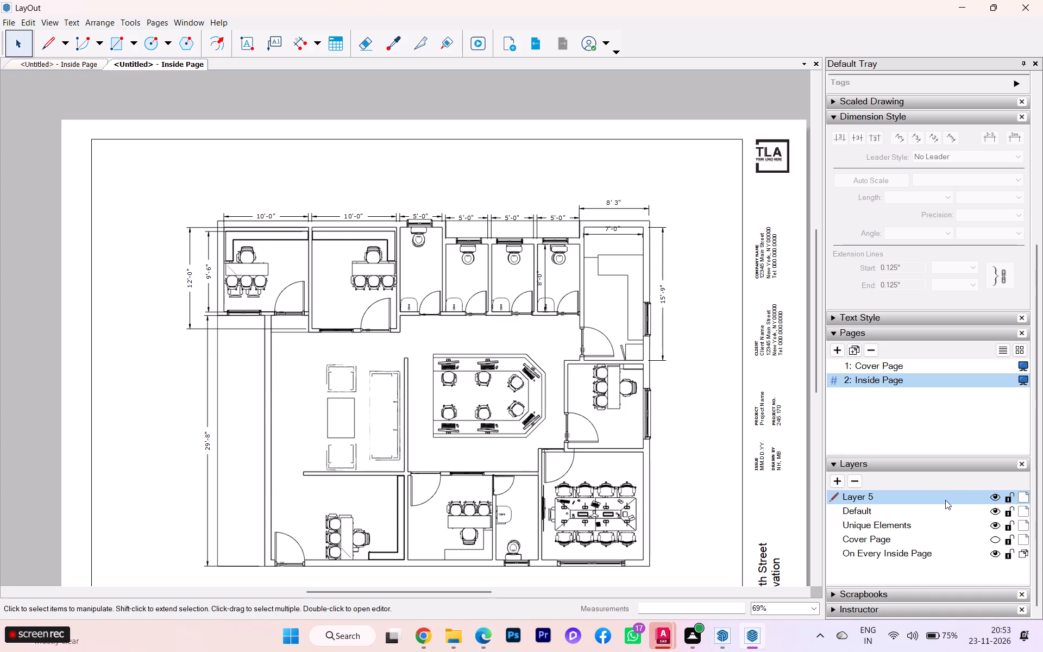
right_click(945, 500)
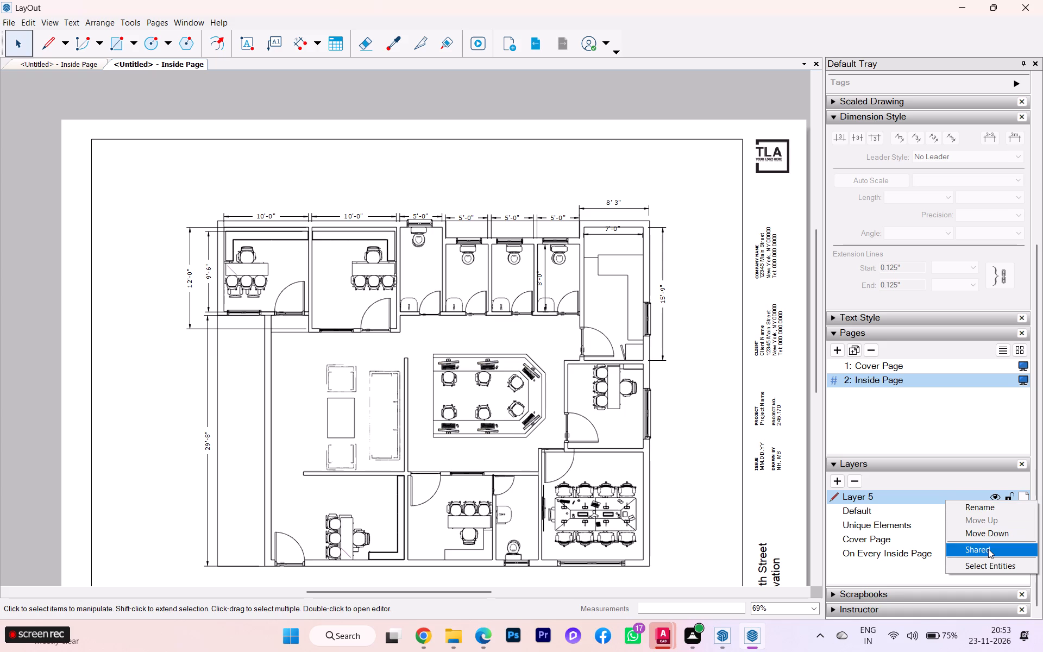
left_click(903, 475)
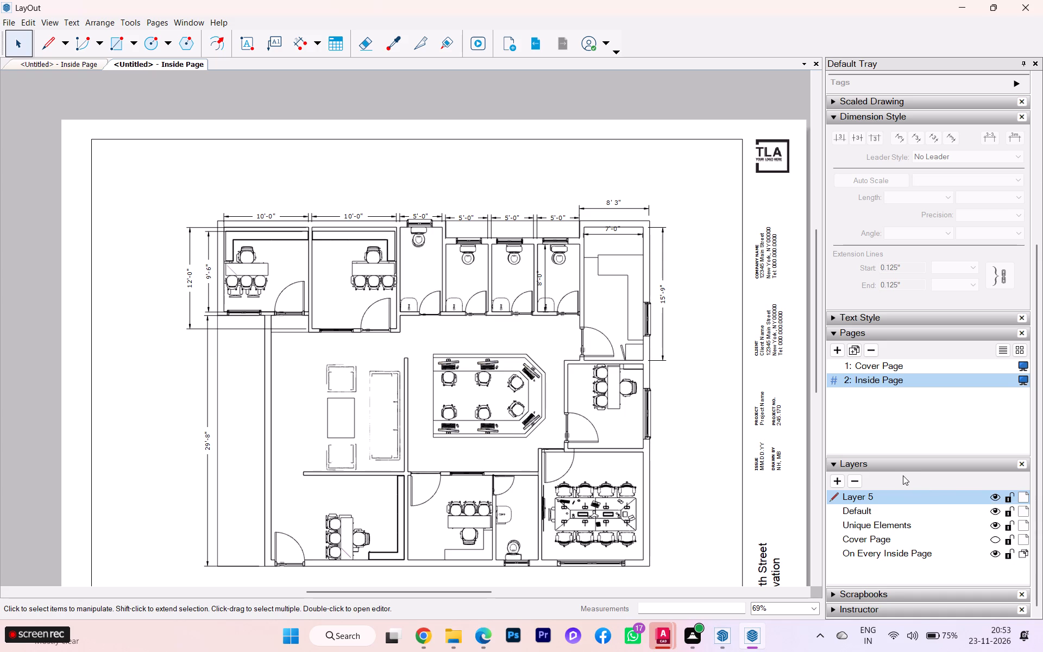
right_click(926, 497)
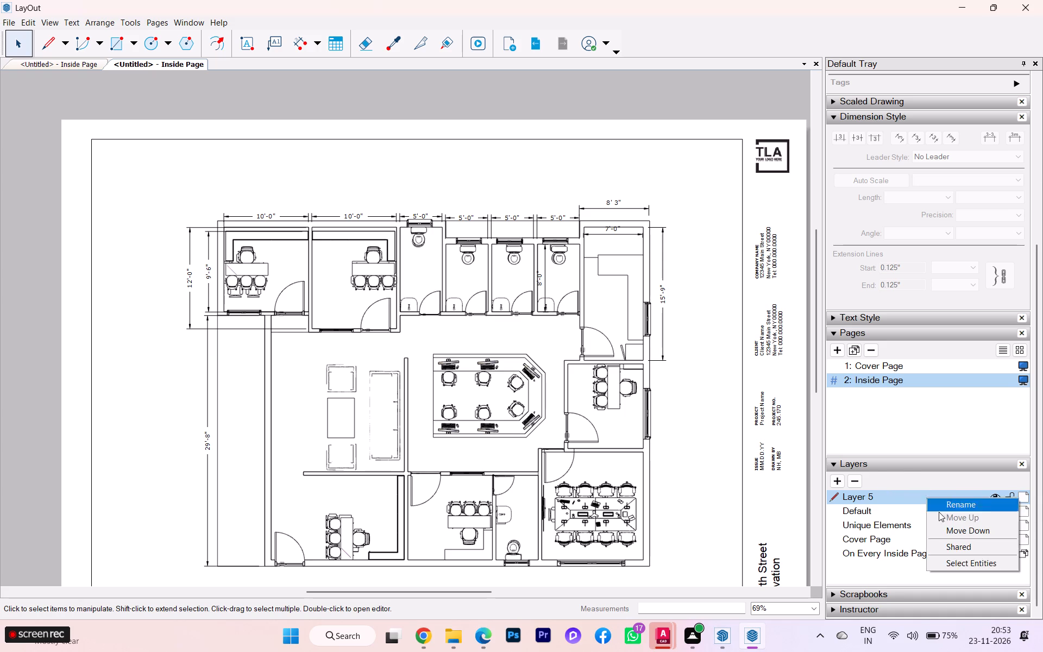
left_click(967, 565)
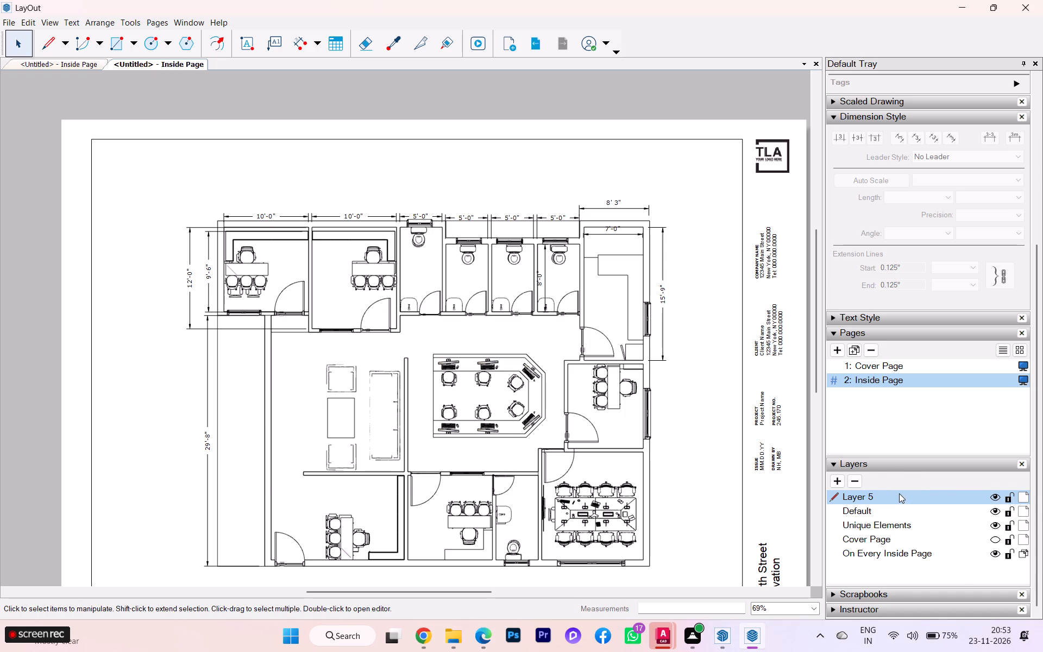
left_click(898, 493)
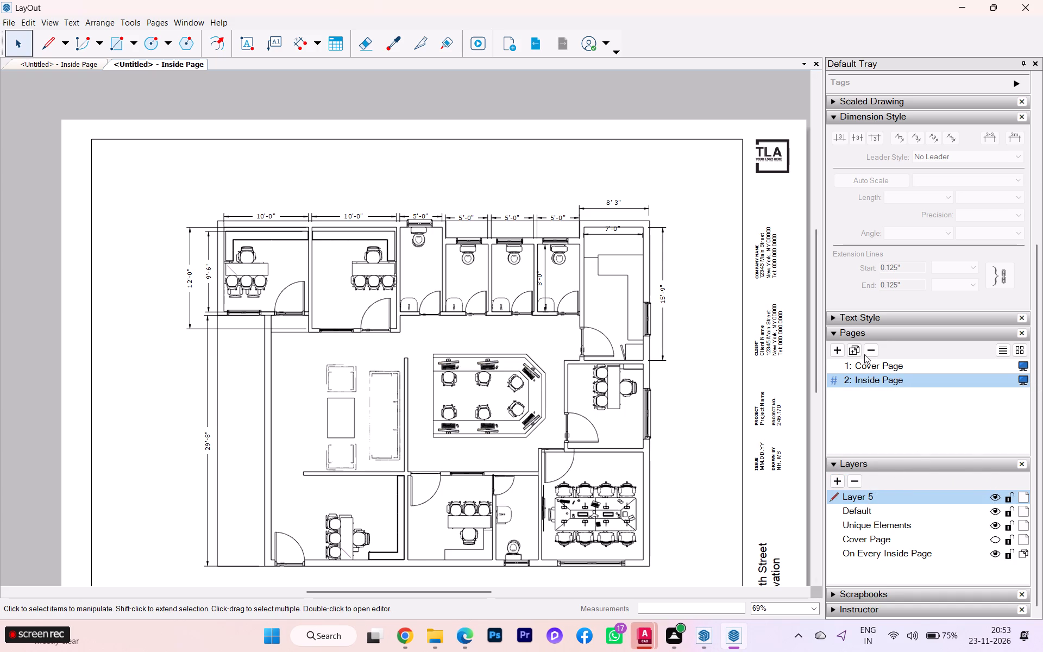
Collapse the Pages section of the tray and place the Layers section directly above Dimension Style.
left_click(833, 330)
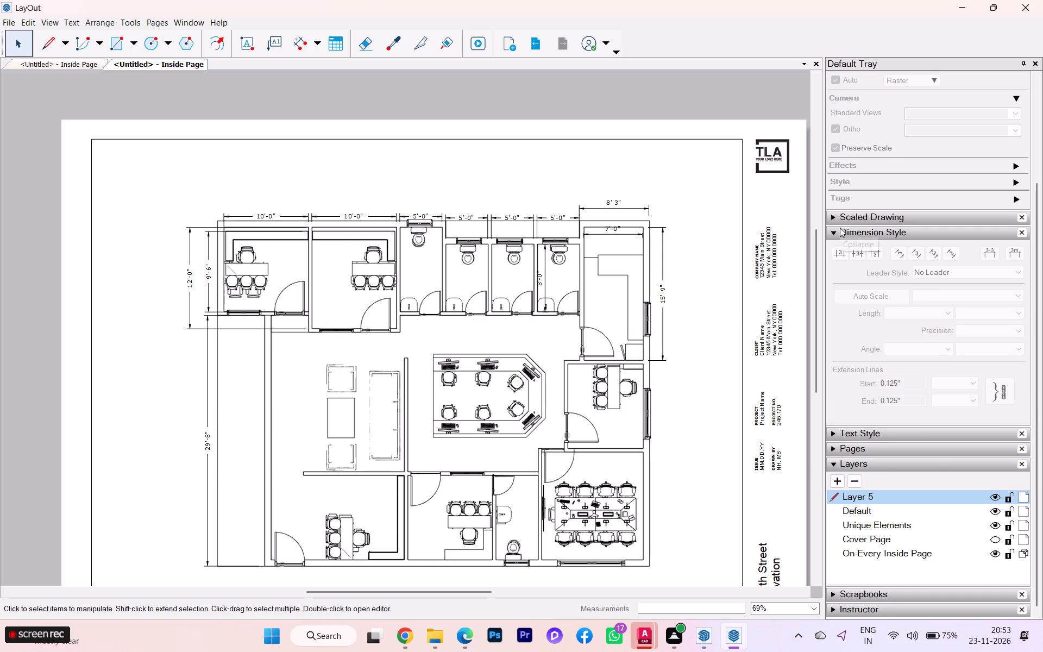
scroll(852, 405, "down", 1)
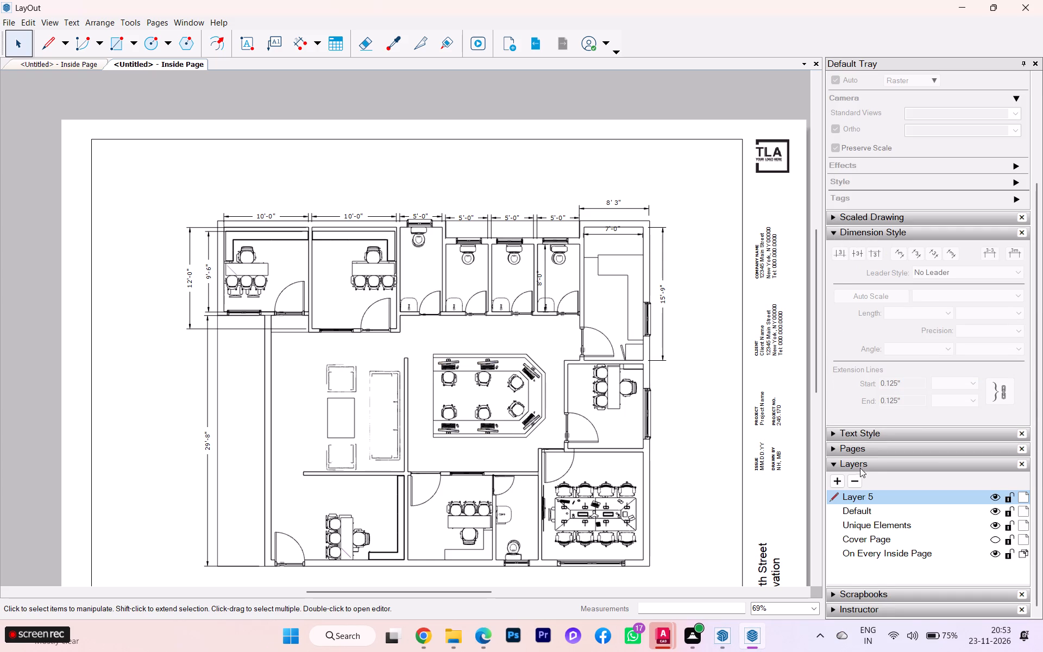
left_click_drag(863, 465, 877, 384)
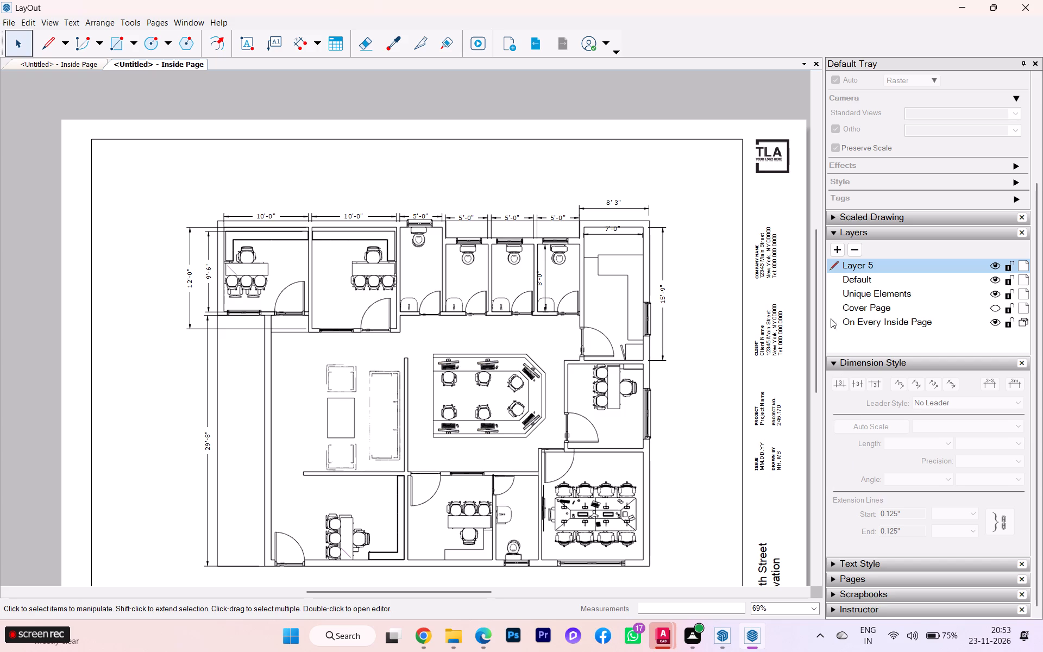
scroll(840, 83, "up", 2)
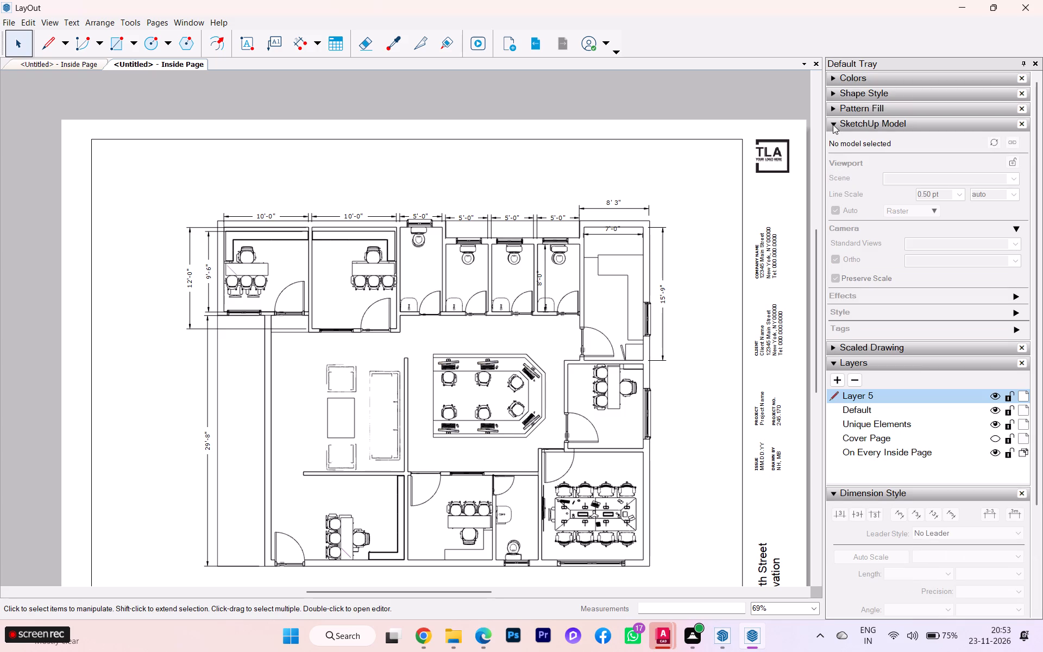
scroll(833, 208, "down", 2)
scroll(833, 215, "up", 1)
scroll(834, 217, "down", 4)
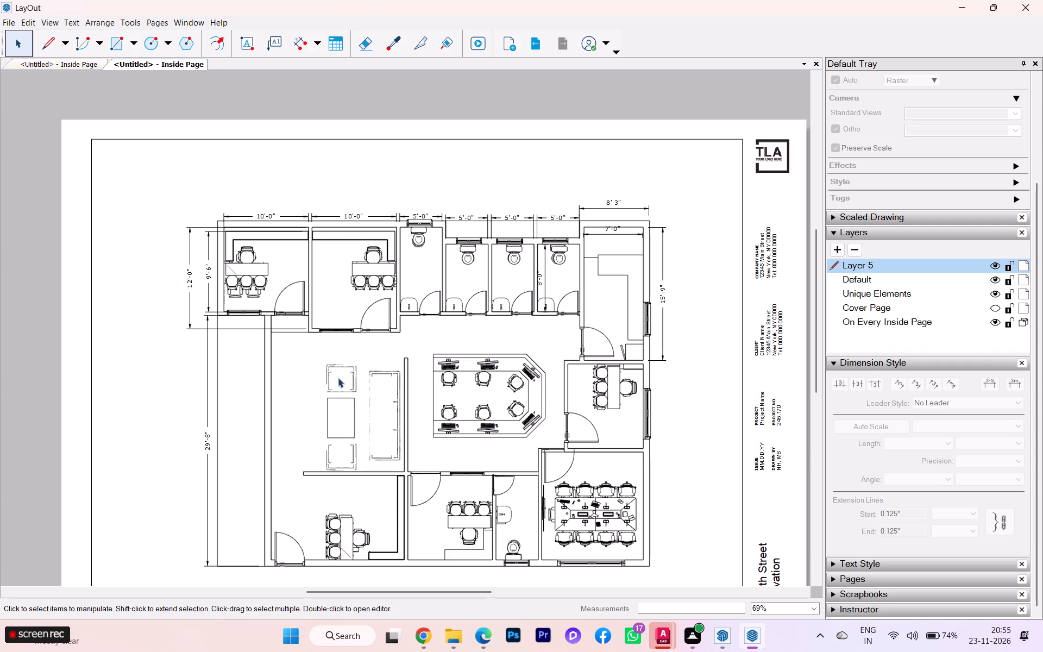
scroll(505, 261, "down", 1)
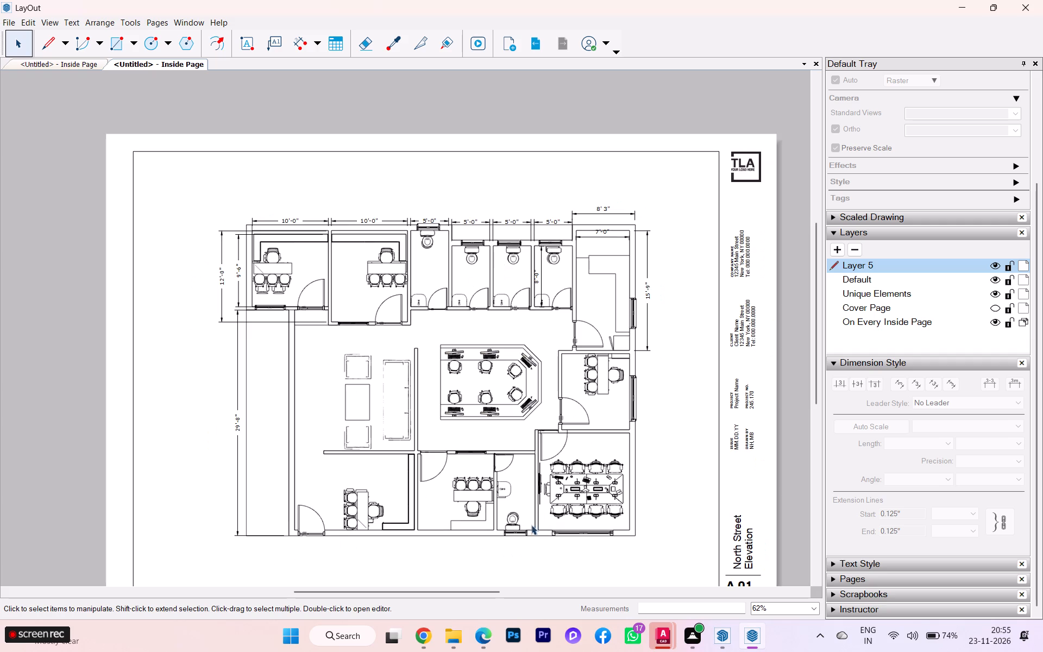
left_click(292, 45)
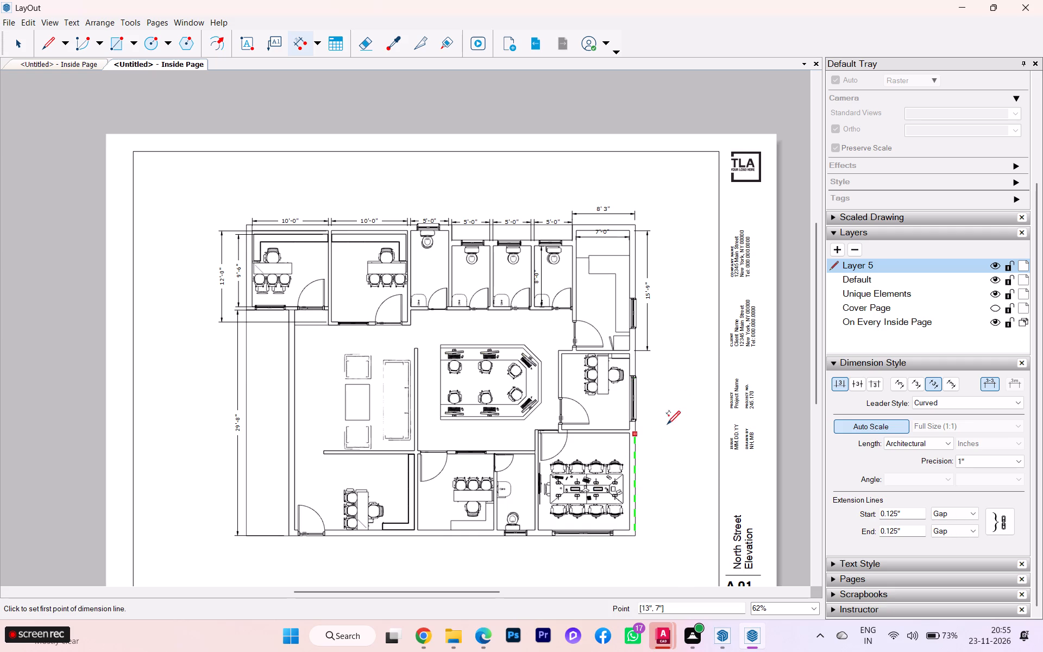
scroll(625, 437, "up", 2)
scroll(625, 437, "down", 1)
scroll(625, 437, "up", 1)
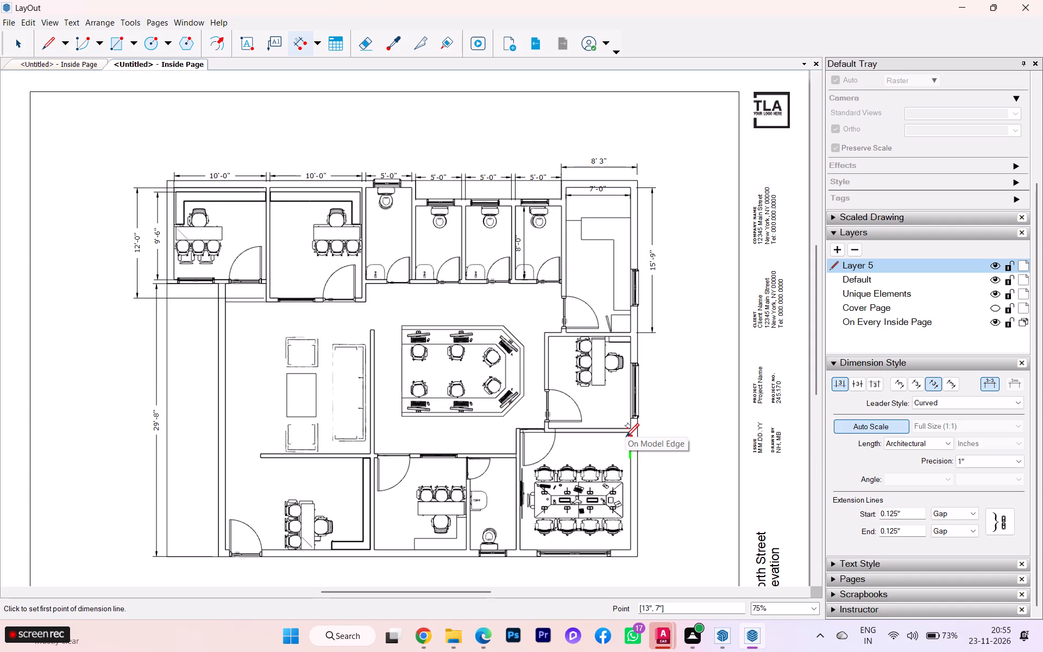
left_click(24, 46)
Check the layer of the outer dimensions, and lock the Default, Unique Elements, Cover Page and On Every Inside Page layers.
left_click(622, 163)
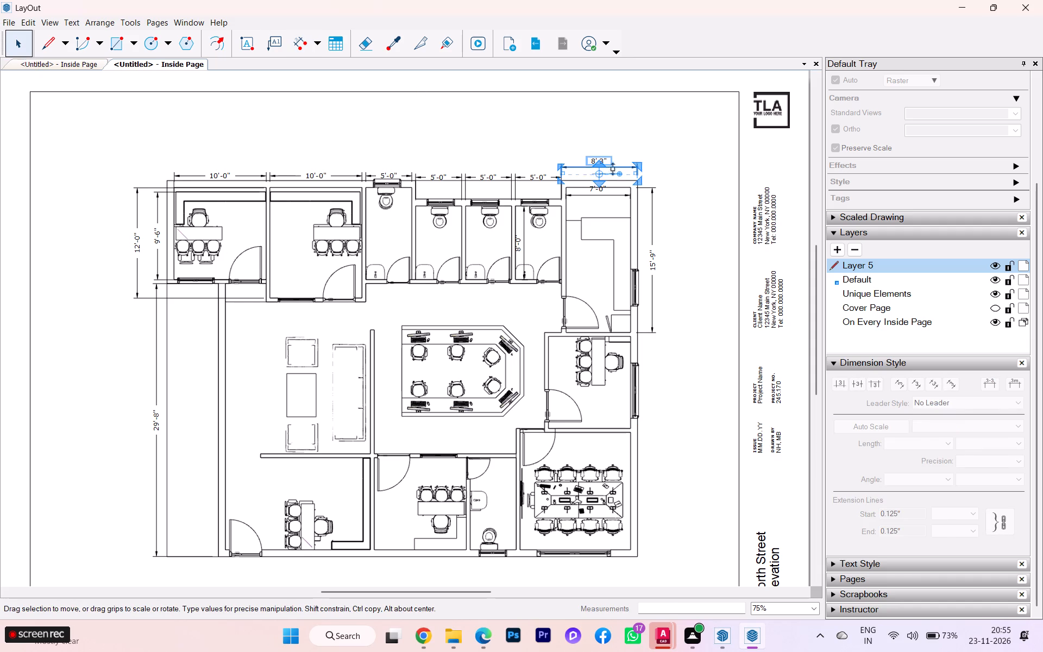
scroll(519, 193, "up", 1)
scroll(519, 193, "down", 1)
scroll(519, 193, "up", 1)
left_click(546, 173)
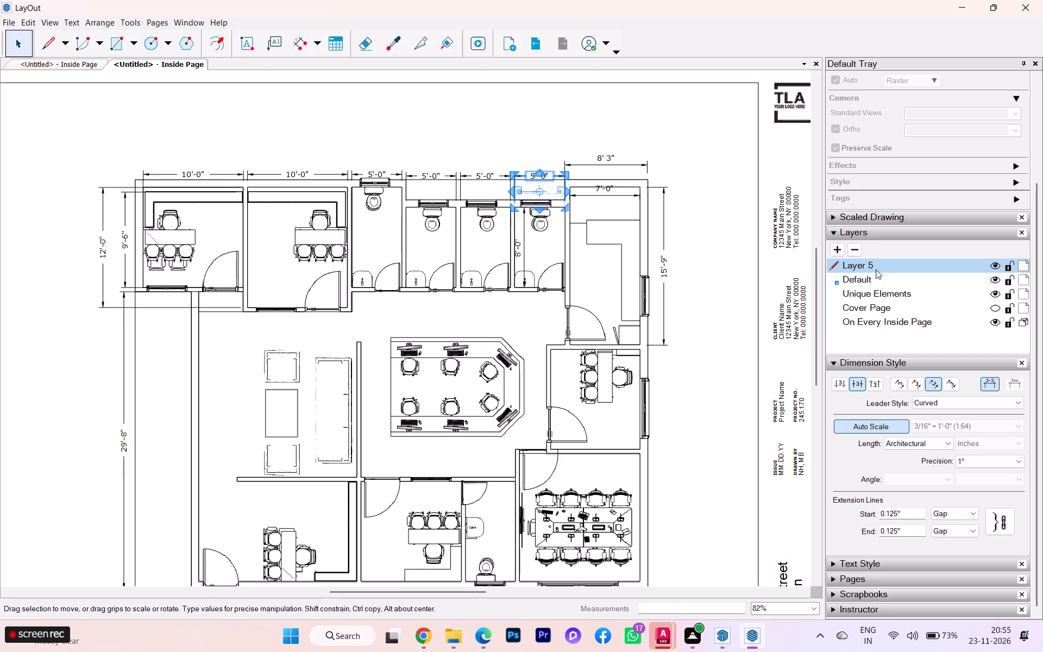
left_click(1006, 281)
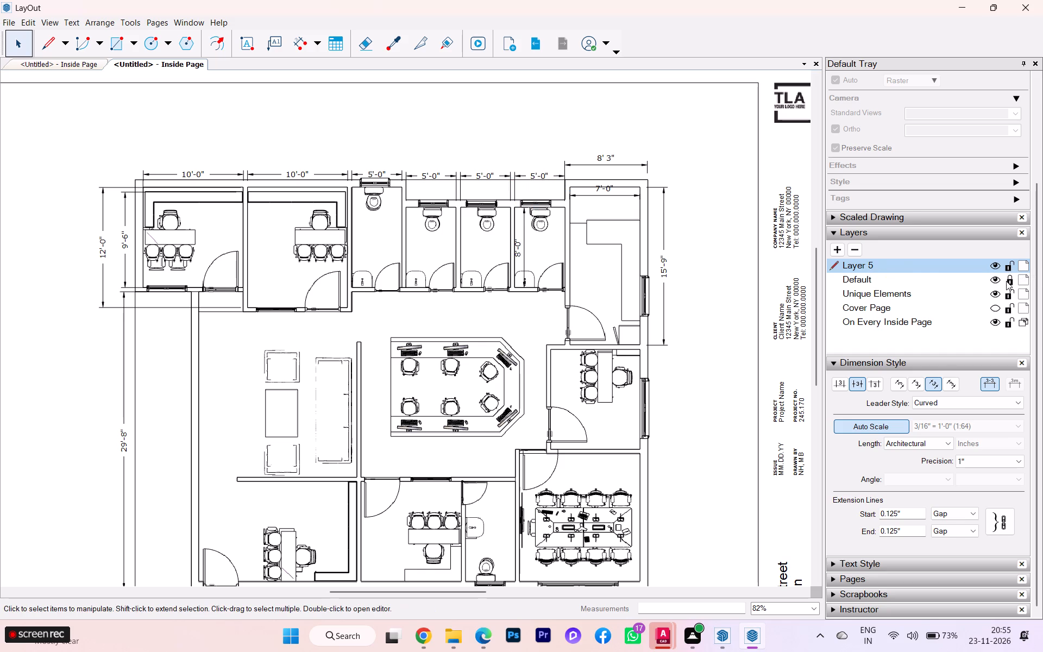
left_click(1008, 297)
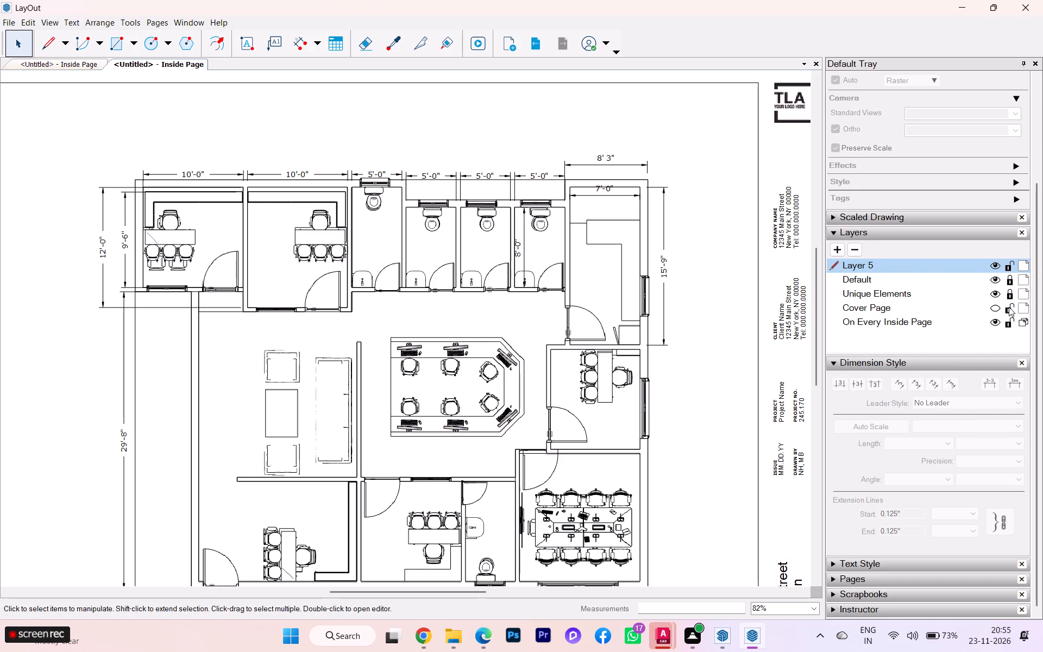
left_click(1009, 307)
left_click(1008, 321)
Test whether the dimensions above the top row of rooms can be selected with only Layer 5 unlocked, and try locking Layer 5.
scroll(736, 252, "up", 1)
left_click(529, 166, "ctrl")
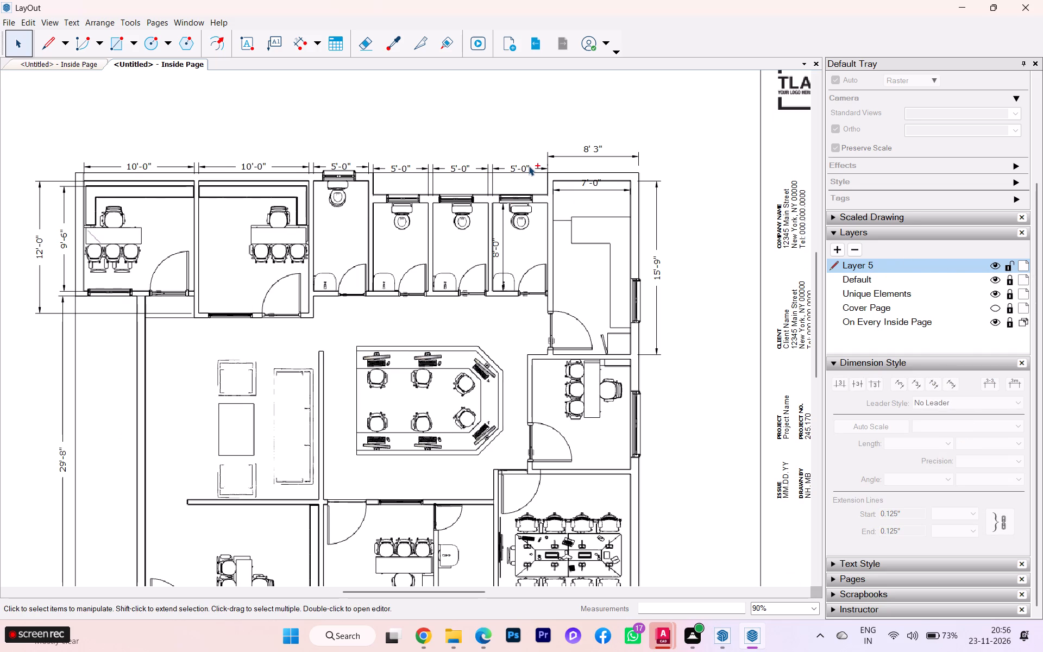
left_click(520, 164, "ctrl")
left_click(514, 169, "ctrl")
left_click(359, 160)
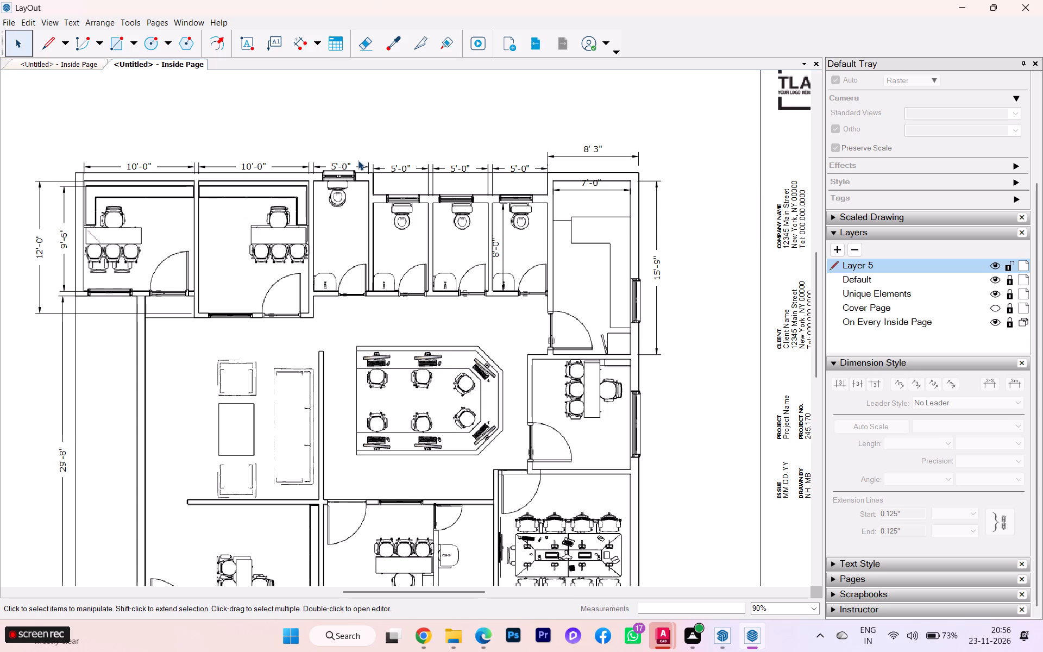
left_click(351, 164)
left_click(361, 166)
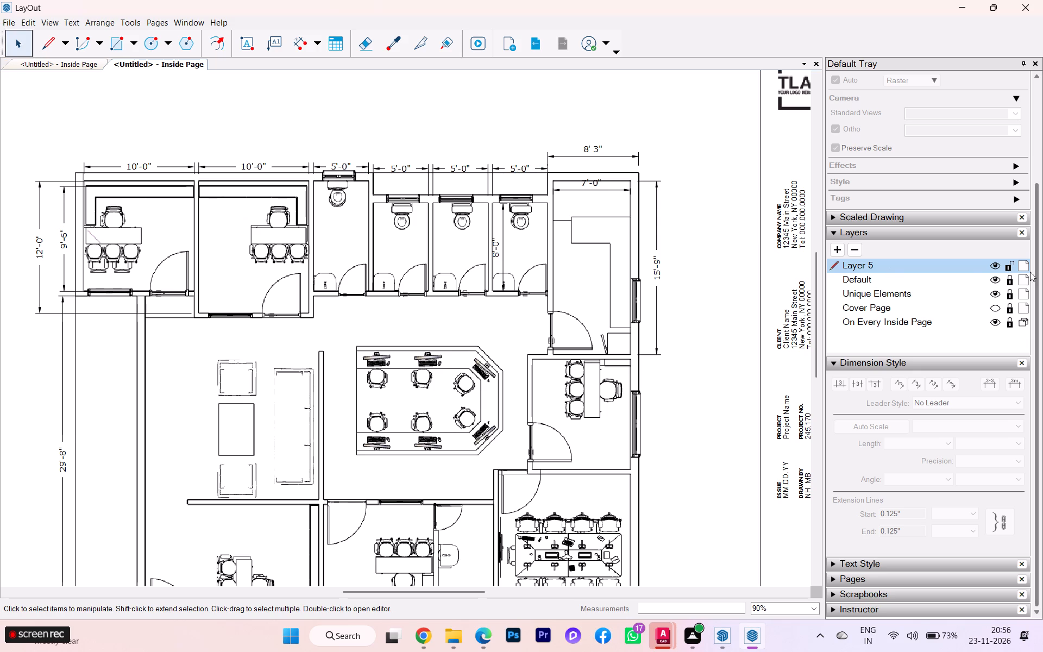
left_click(1007, 265)
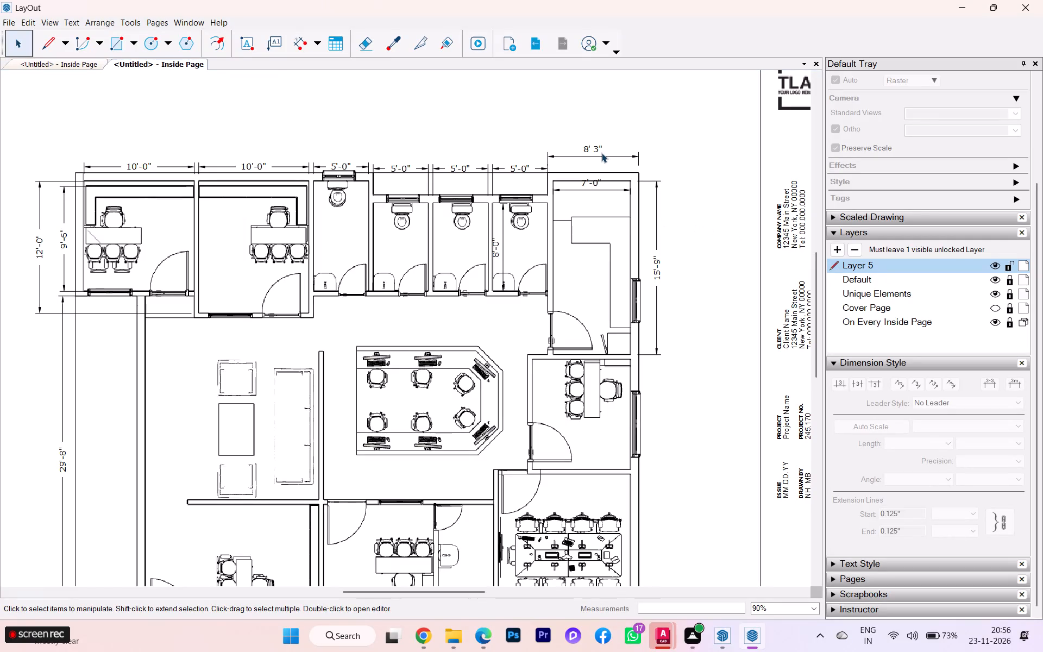
left_click(602, 149)
left_click(592, 153)
Unlock the Default, Unique Elements, Cover Page and On Every Inside Page layers, and check the layer of the 8' 3" and adjacent 5'-0" dimensions.
left_click(1009, 279)
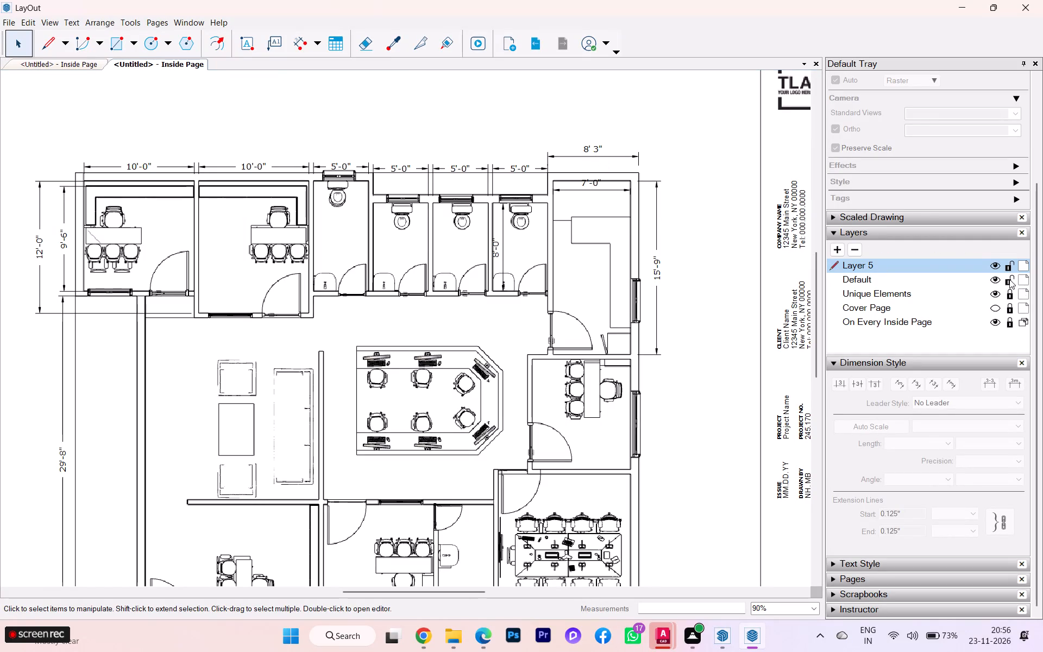
left_click(1009, 294)
left_click(1008, 306)
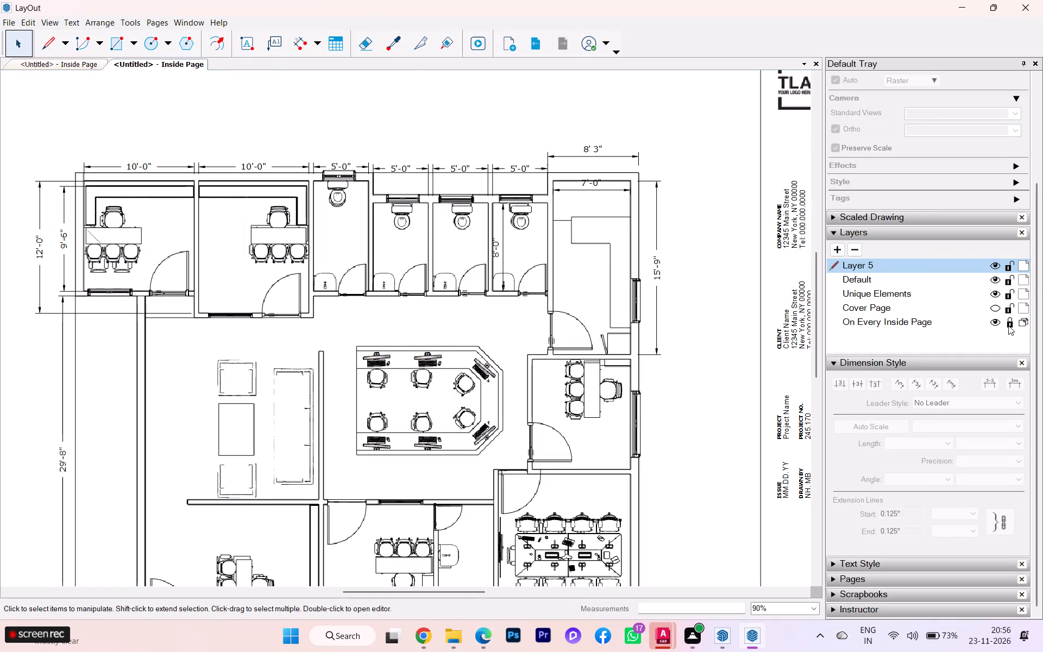
left_click(1008, 325)
left_click(535, 167)
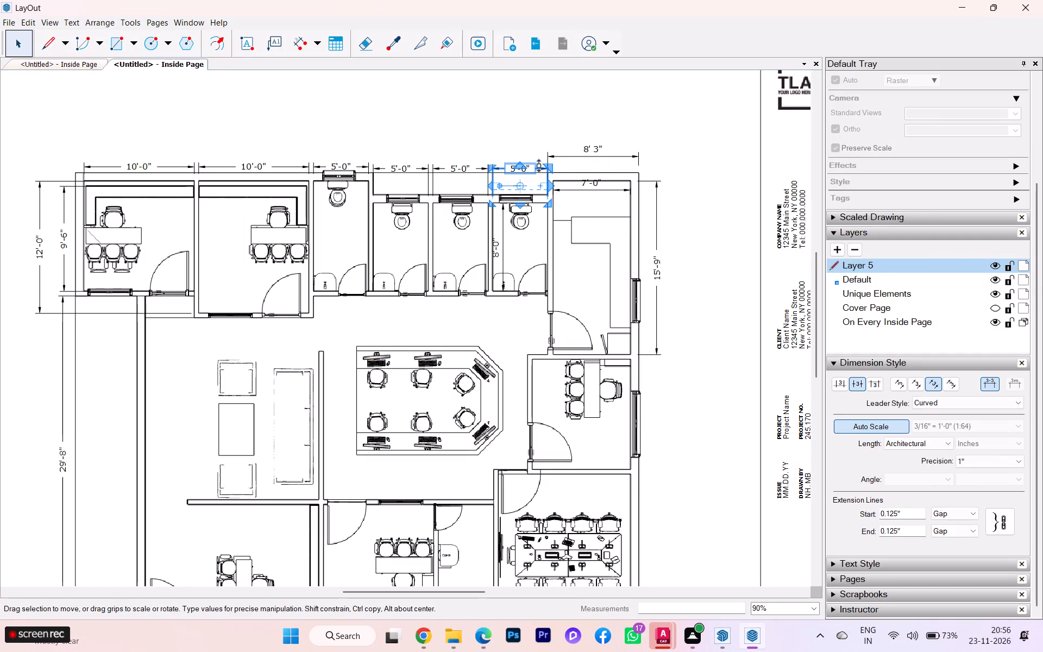
left_click(577, 152)
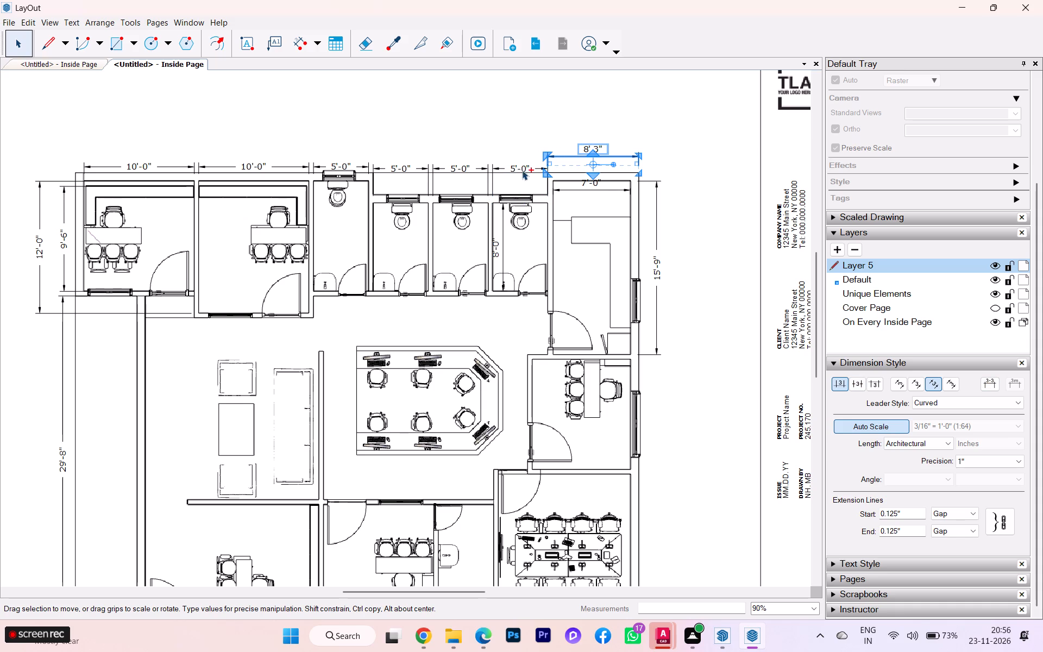
left_click(519, 167, "ctrl")
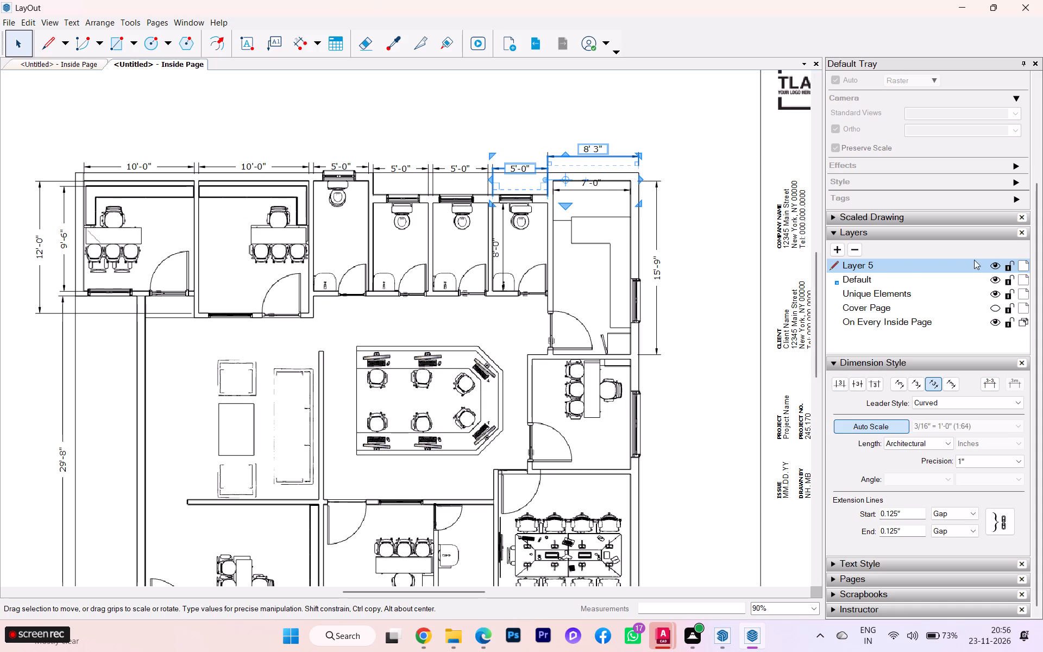
Lock the Default layer, test whether the 8' 3" dimension can be selected, and unlock the layer again.
left_click(1010, 281)
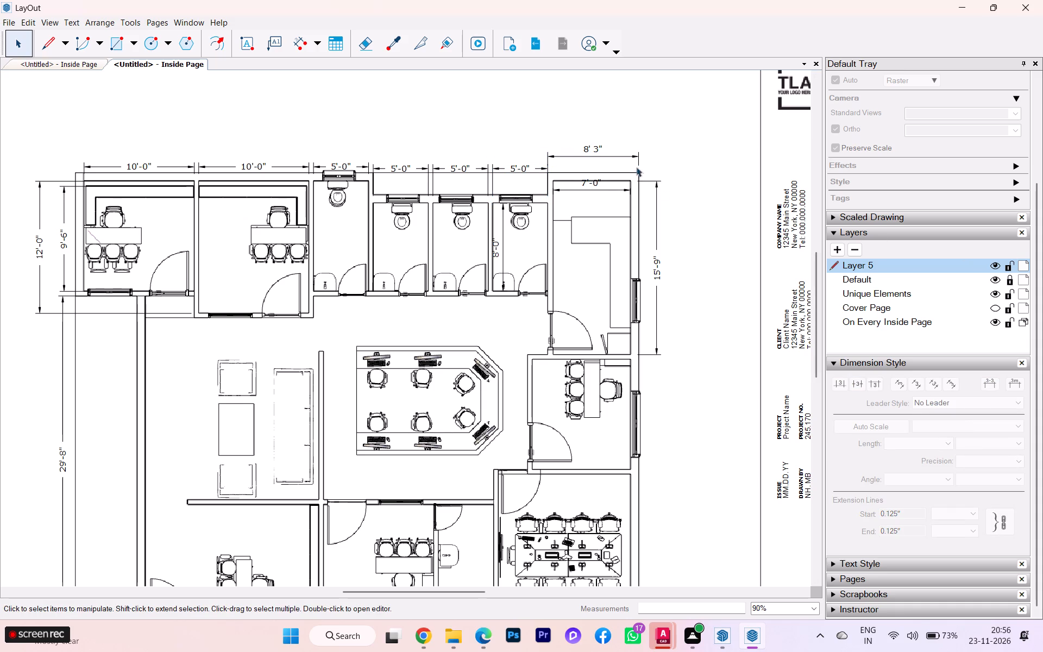
left_click(624, 152)
left_click(612, 155)
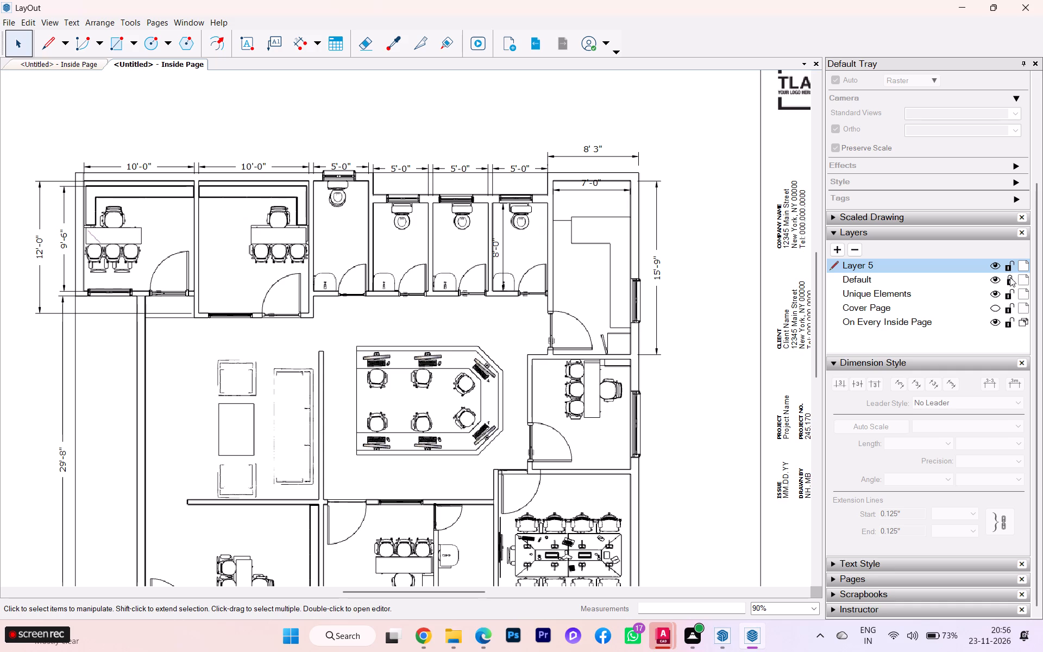
left_click(1010, 277)
Lock the Unique Elements, Cover Page and On Every Inside Page layers.
left_click(1011, 294)
left_click(1009, 309)
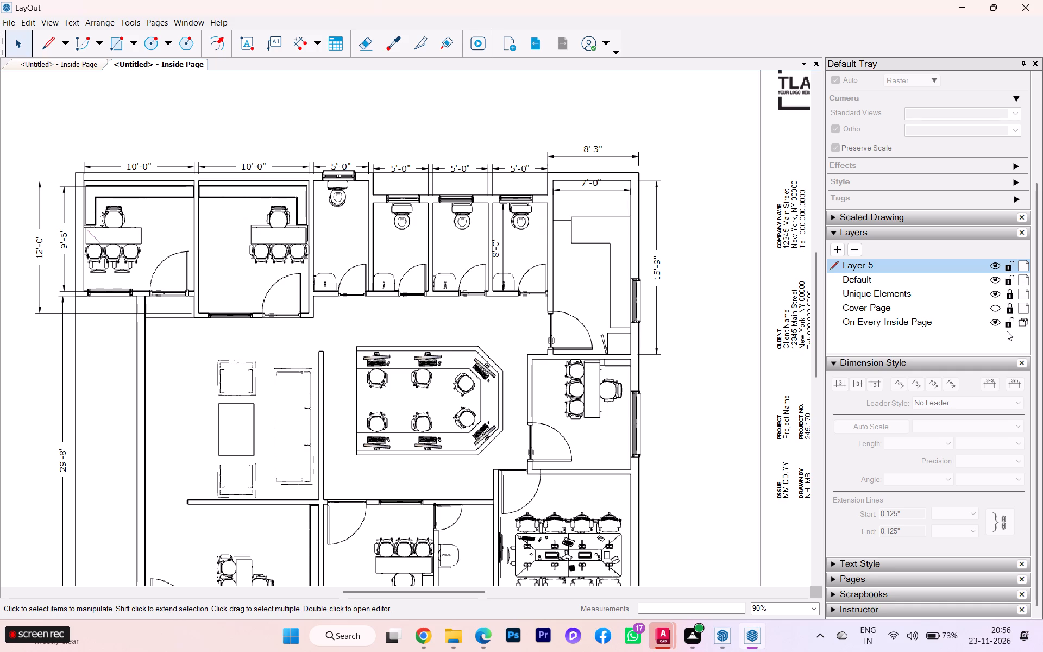
left_click(1006, 325)
Delete all the outer dimensions above the top row of rooms and the 9'-6" and 12'-0" dimensions beside the corner office.
left_click(602, 155)
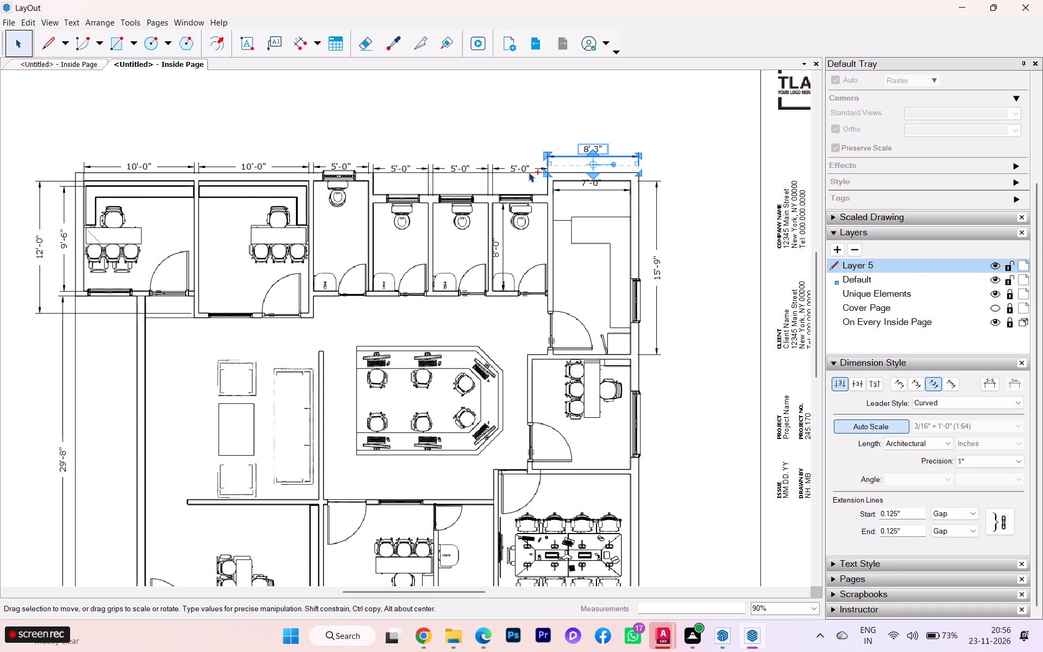
left_click(525, 164, "ctrl")
left_click(475, 165, "ctrl")
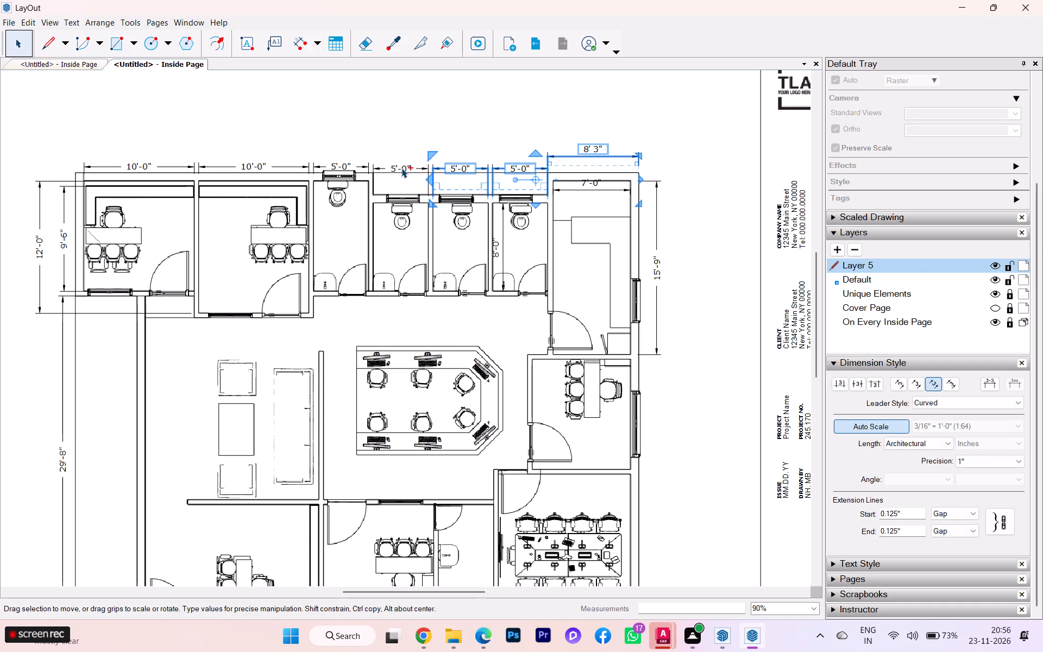
left_click(401, 167, "ctrl")
left_click(359, 164, "ctrl")
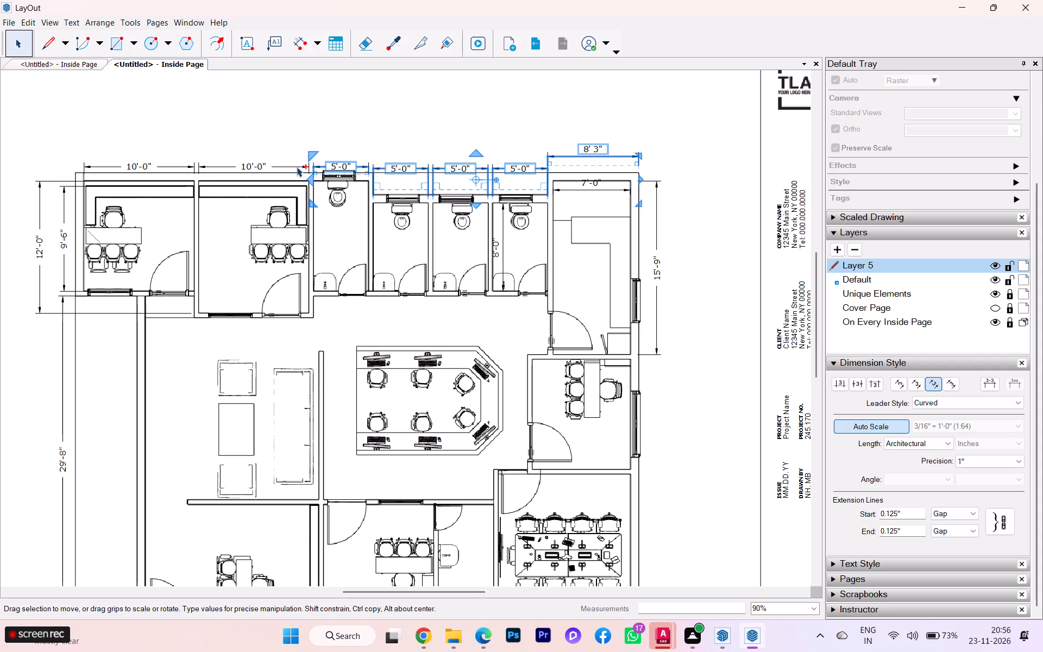
left_click(296, 165, "ctrl")
left_click(177, 160, "ctrl")
left_click(172, 161, "ctrl")
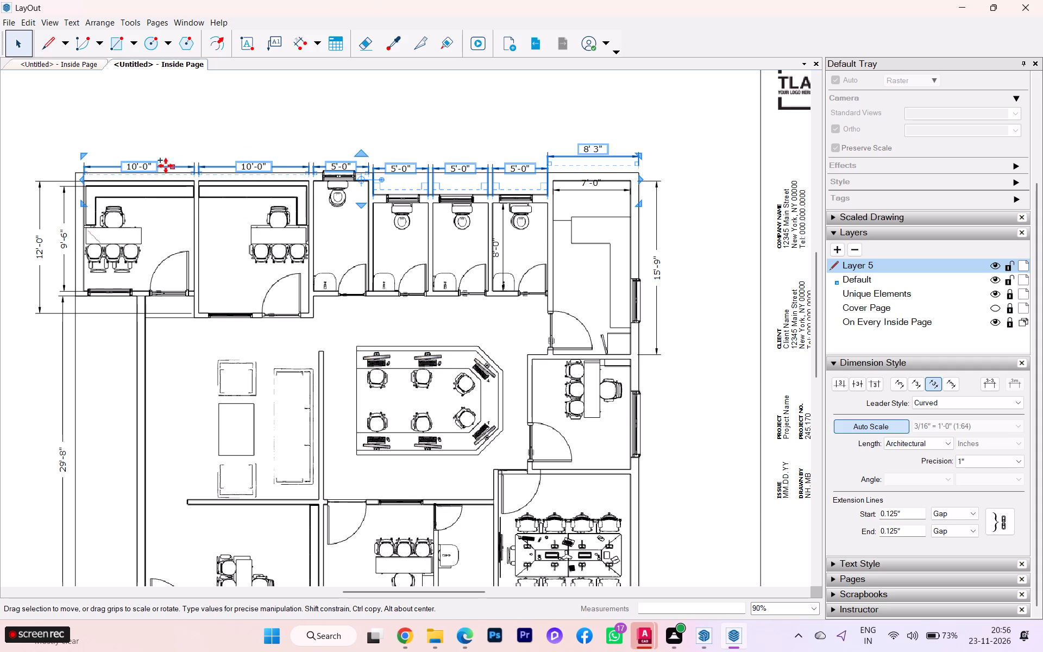
left_click(65, 233, "ctrl")
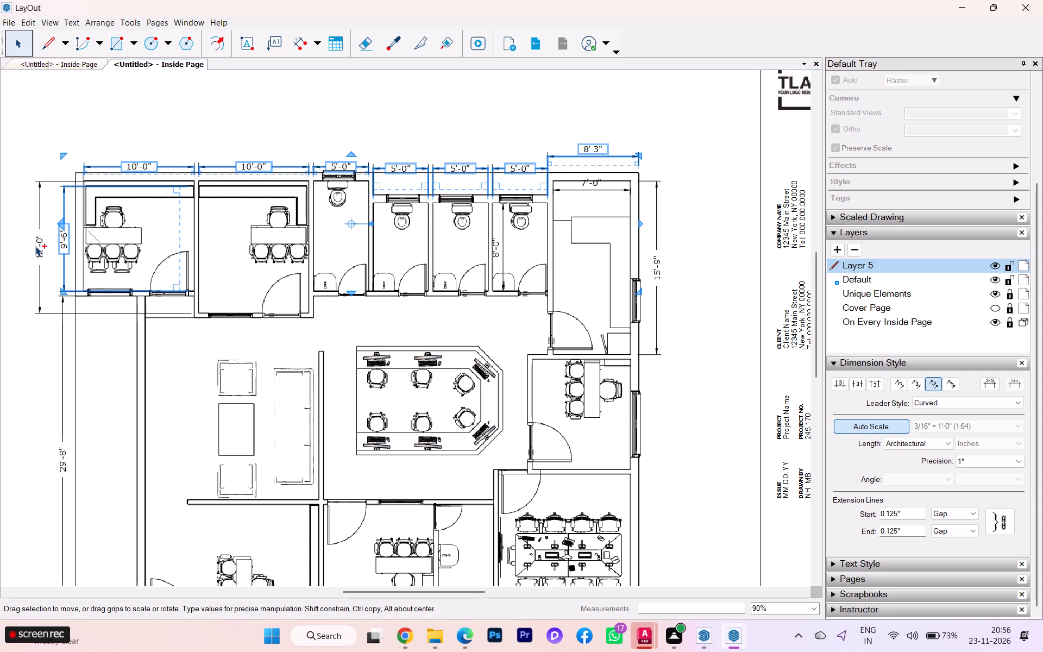
left_click(37, 242, "ctrl")
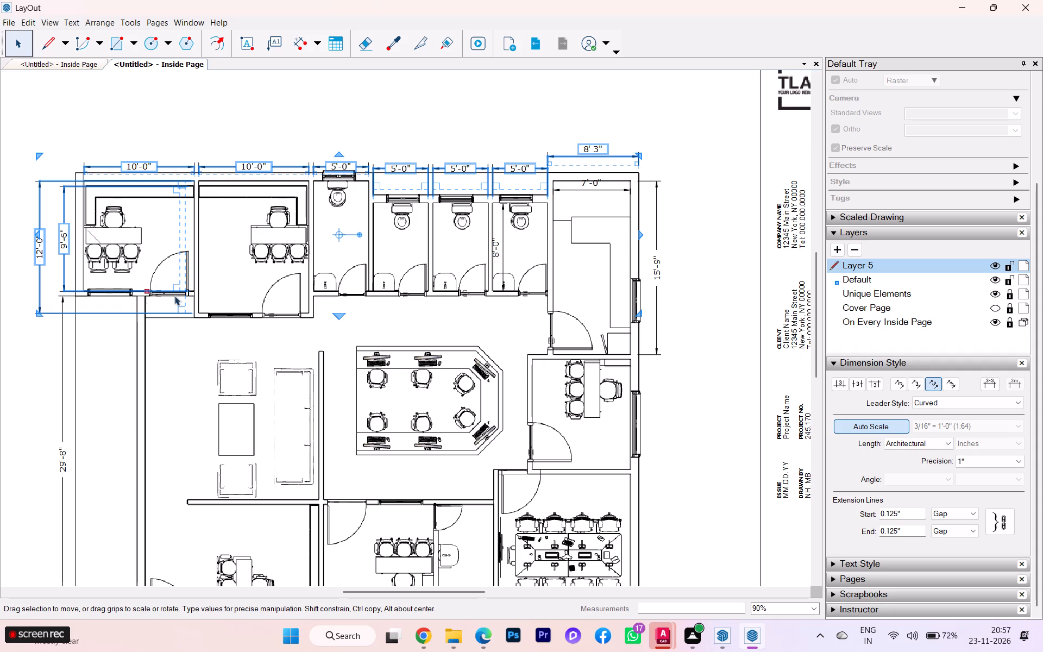
scroll(442, 306, "down", 2)
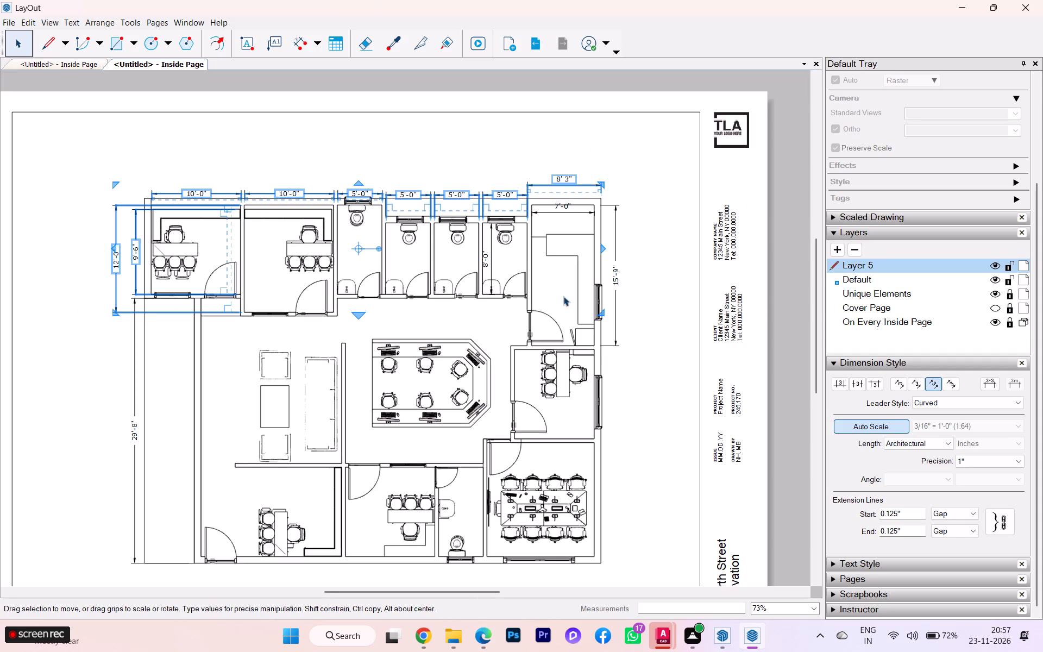
scroll(641, 220, "up", 2)
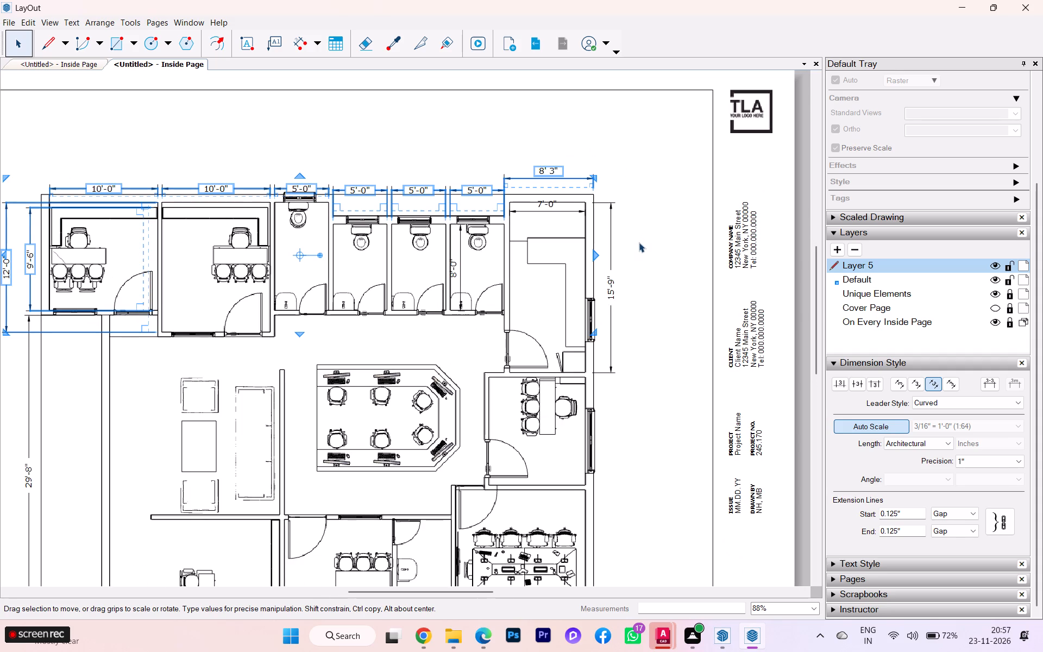
key("Delete")
Delete the remaining outer vertical dimensions, 15'-9" and 29'-8", on either side of the plan.
left_click(606, 273)
key("Delete")
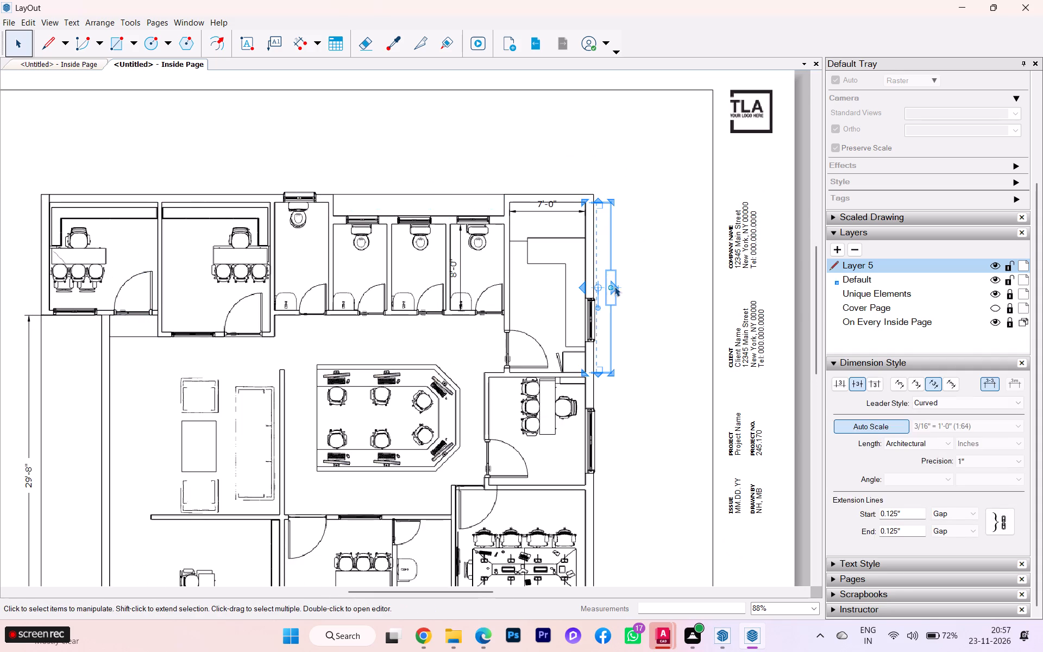
scroll(637, 280, "down", 3)
left_click(193, 417)
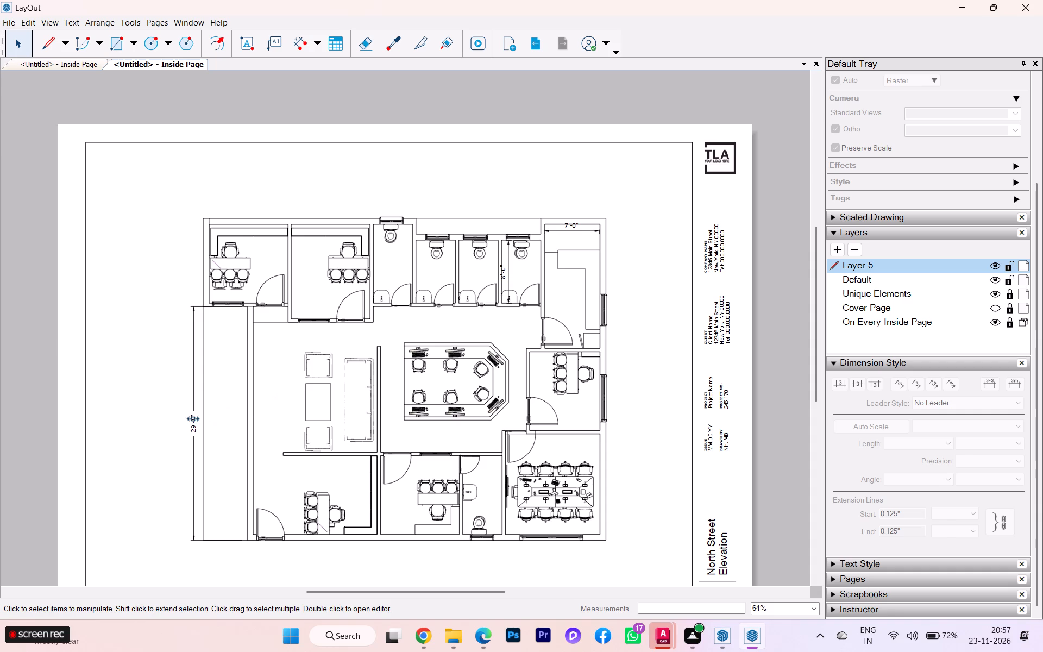
key("Delete")
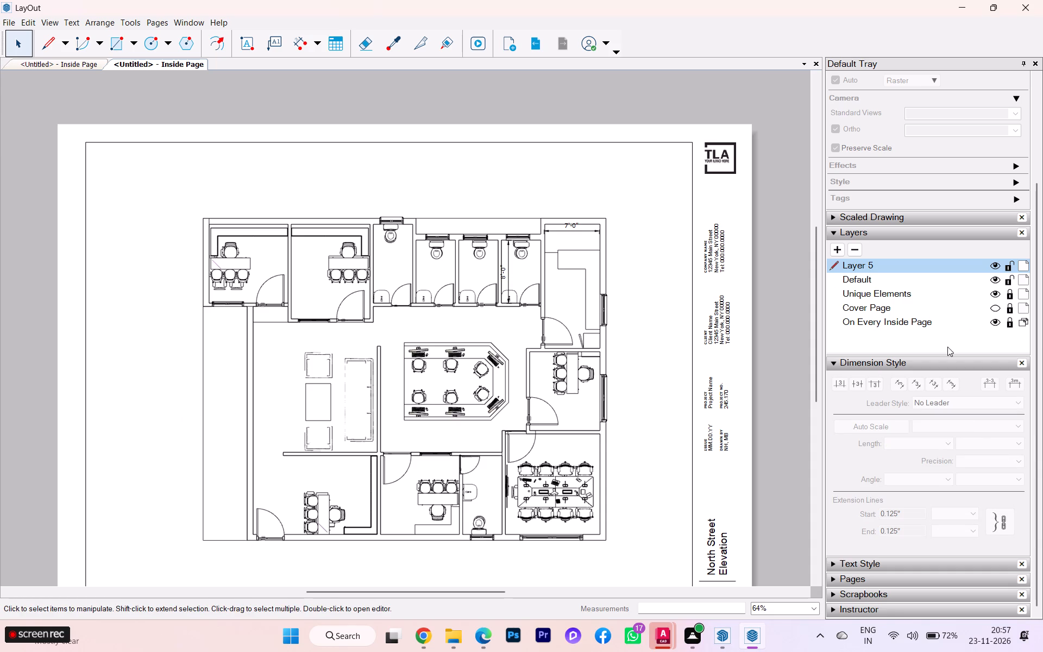
Rename Layer 5 as DIMENSIONS.
left_click(879, 266)
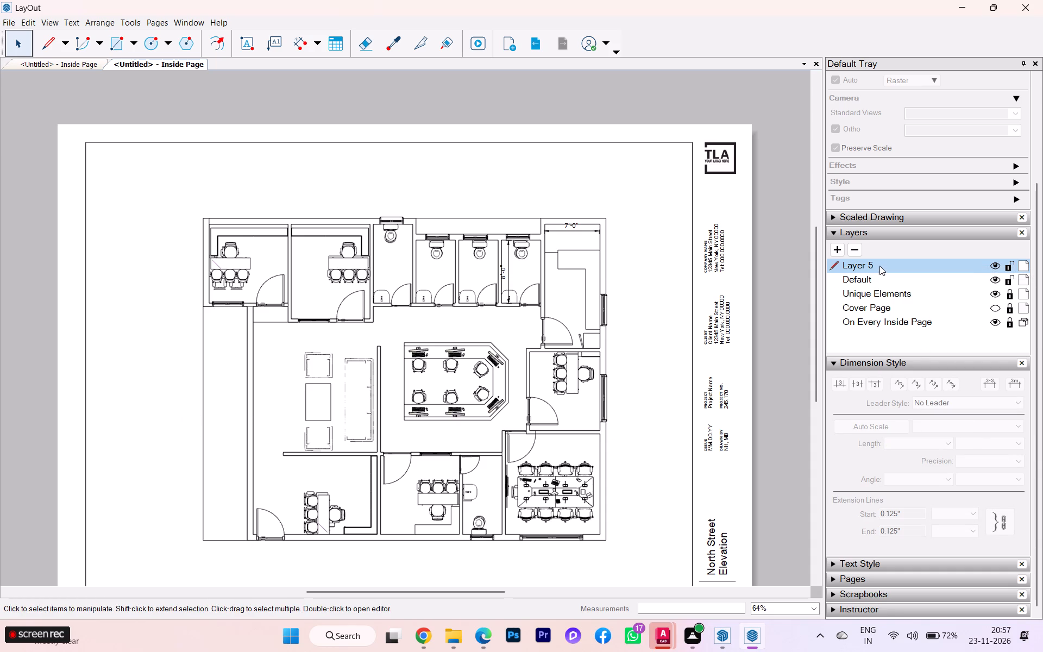
right_click(879, 266)
left_click(908, 271)
key("BackSpace")
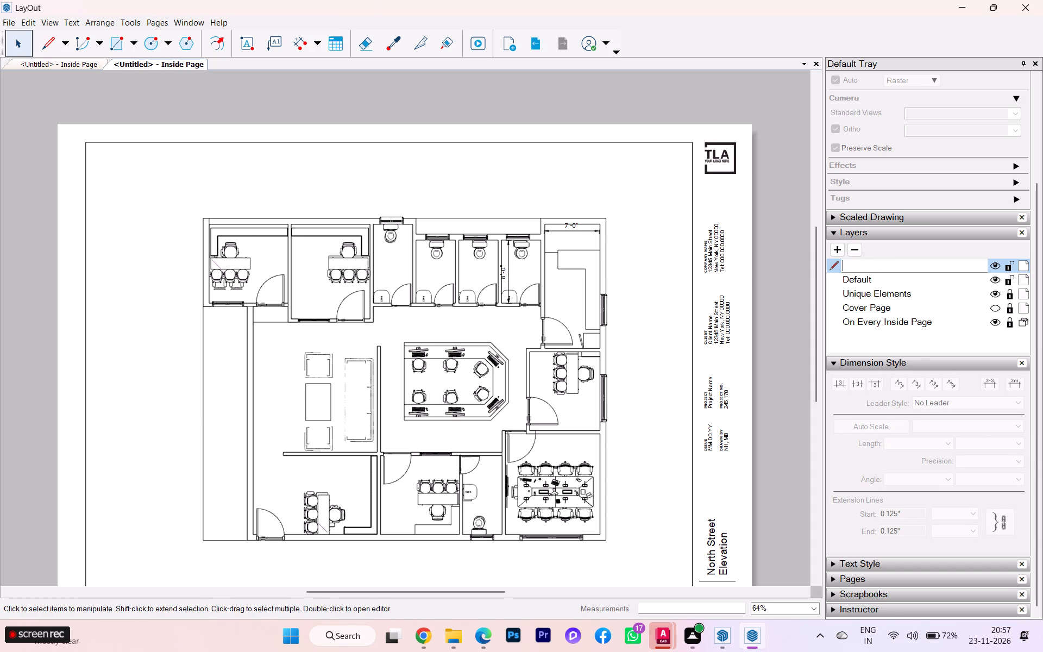
type("DIMENSIONS")
key("Return")
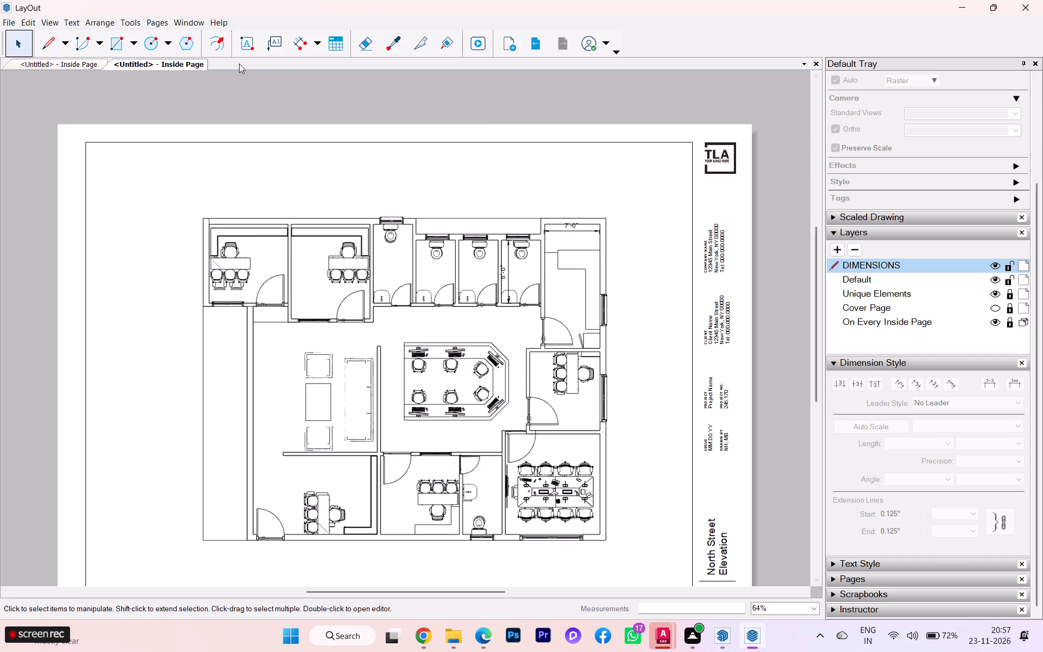
Dimension the corner office's width from the outer wall corner to the partition's near face, placing the dimension line above the plan.
left_click(300, 54)
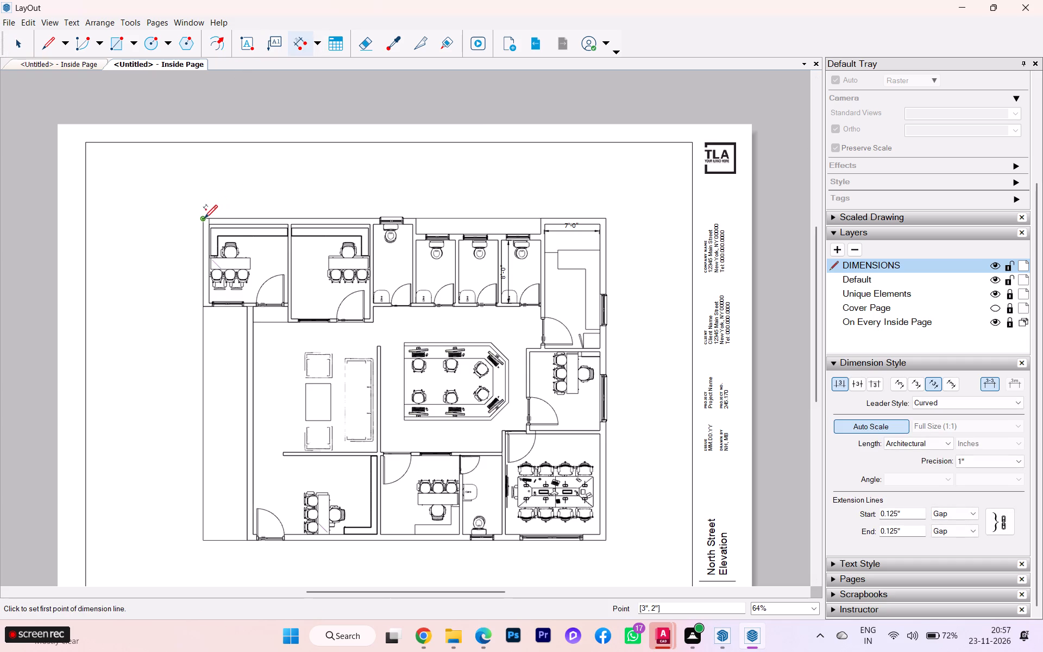
scroll(219, 235, "up", 2)
scroll(216, 319, "up", 1)
scroll(215, 321, "down", 1)
scroll(215, 322, "up", 5)
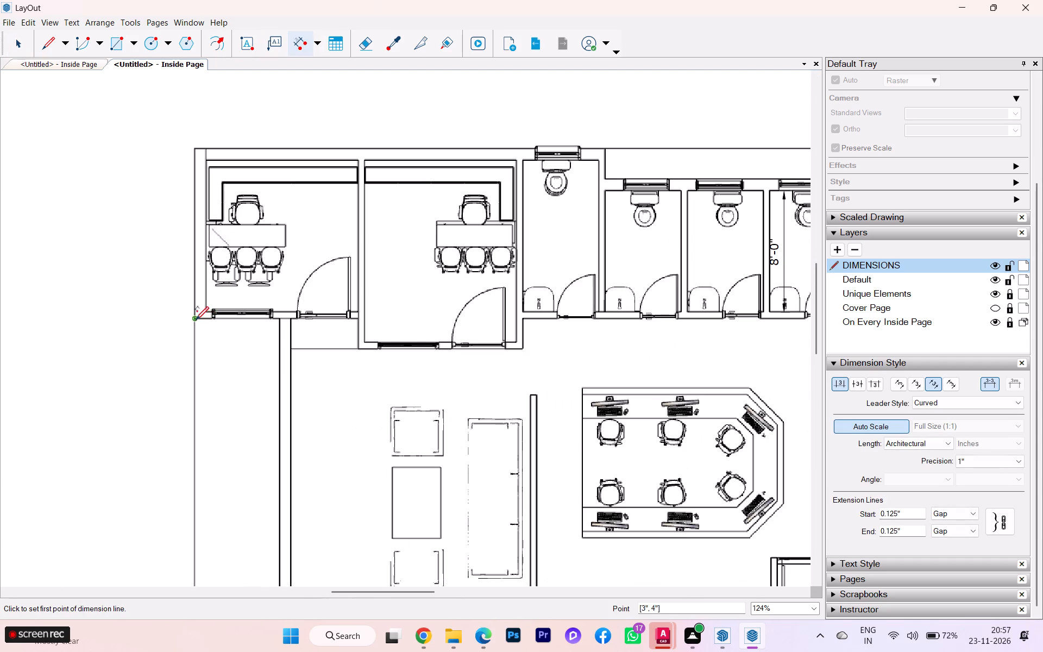
left_click(193, 320)
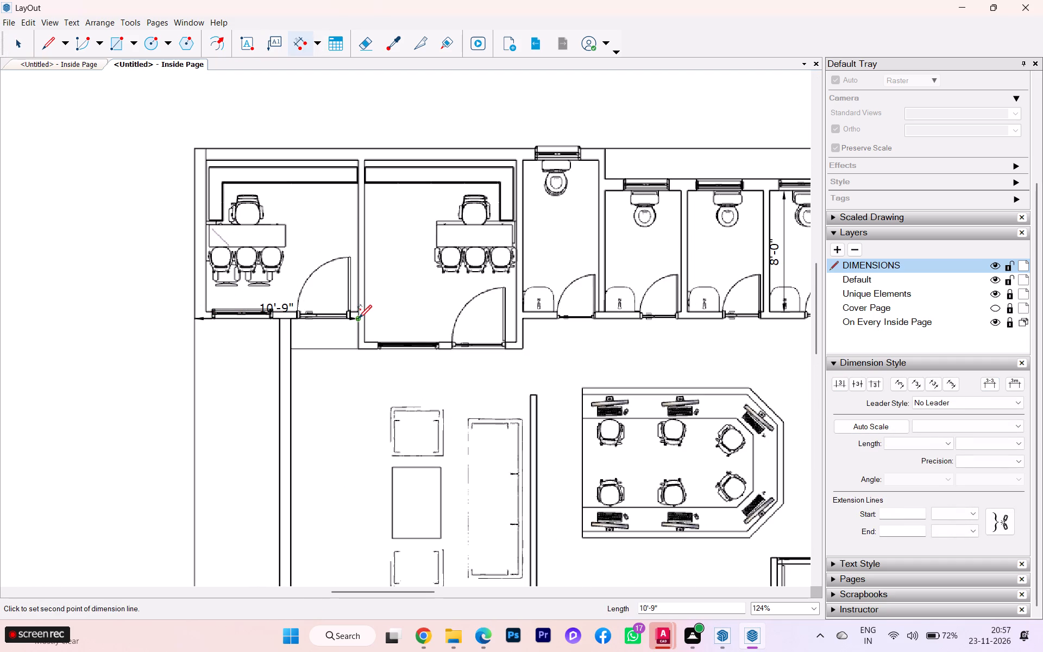
left_click(357, 318)
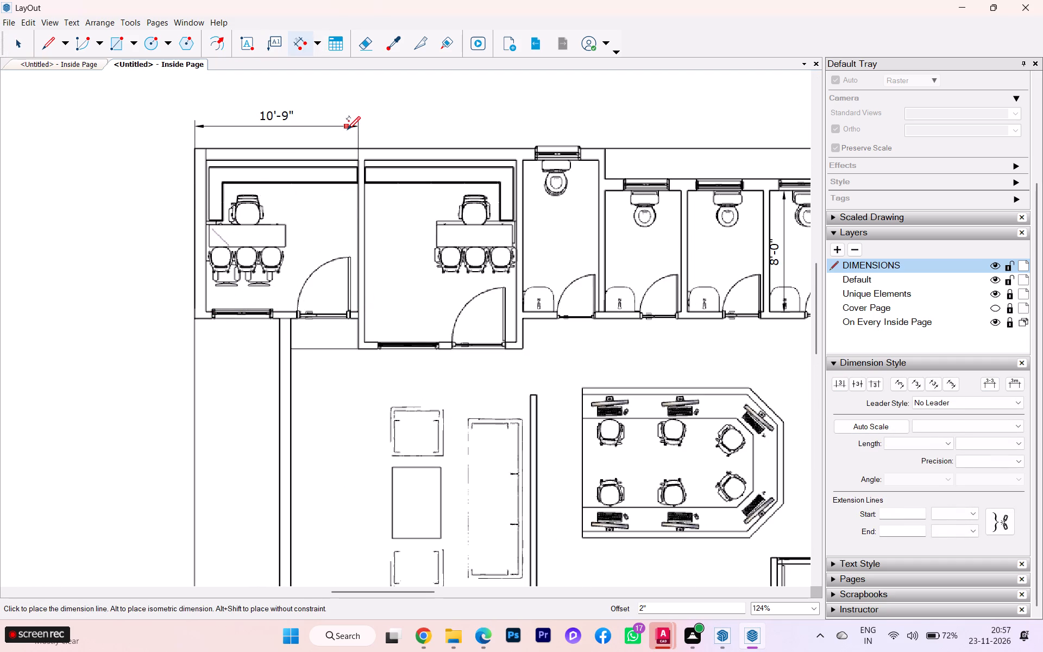
left_click(346, 130)
Dimension the second office's clear width between its inner wall faces, placing the dimension line above the plan.
scroll(359, 337, "up", 2)
left_click(366, 342)
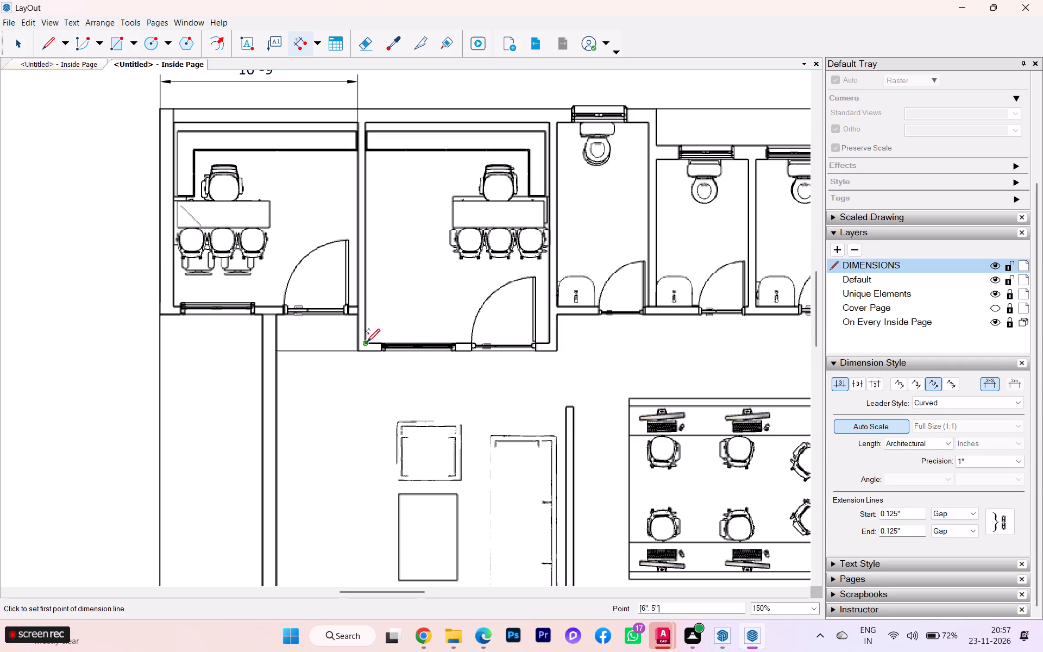
left_click(548, 346)
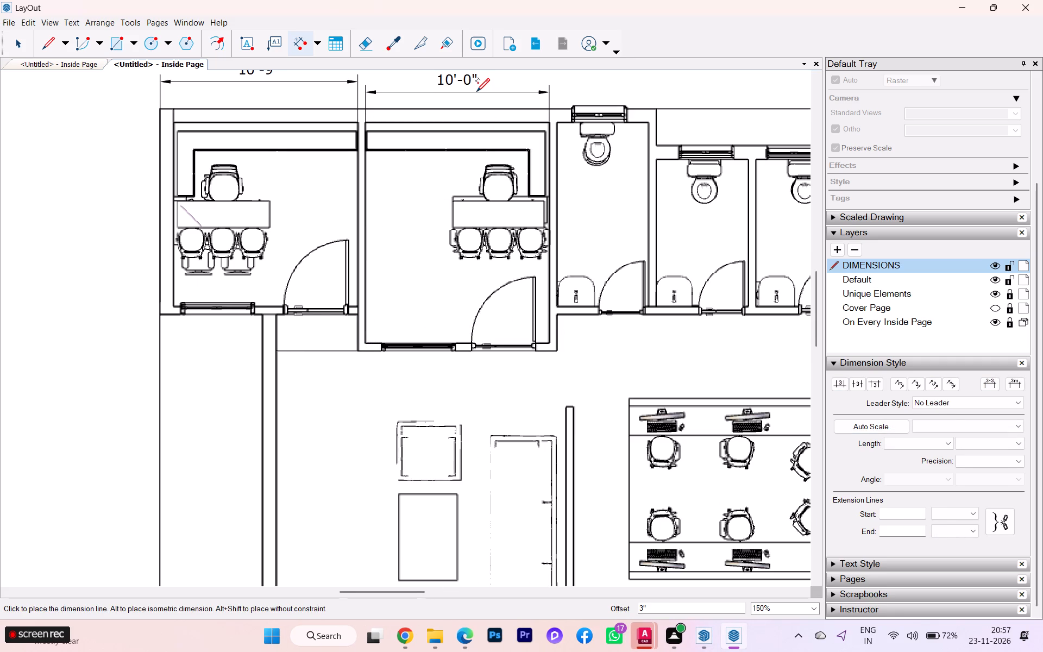
left_click(475, 92)
scroll(356, 198, "down", 2)
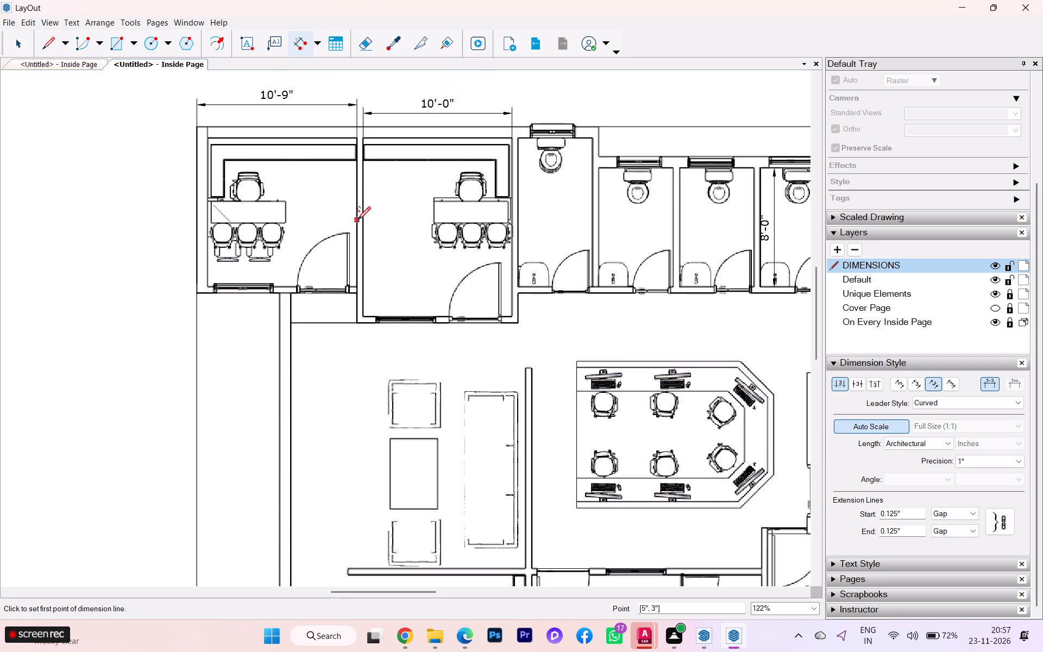
Undo the second office's width dimension and redraw it between the inner wall faces, aligned with the corner office's dimension line.
key("ctrl+z")
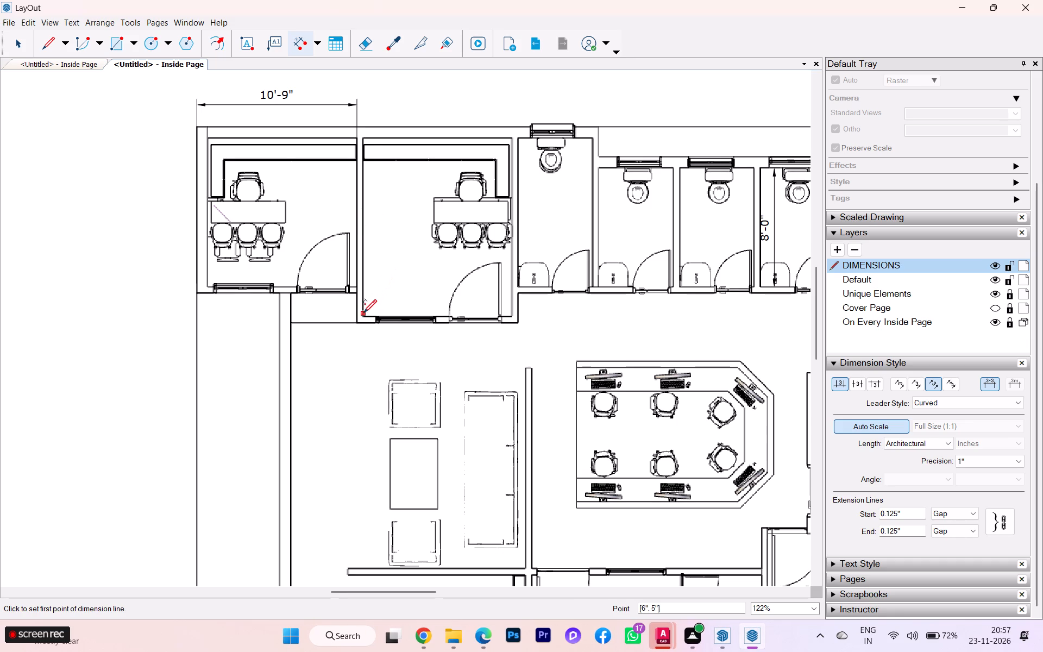
left_click(362, 314)
left_click(512, 317)
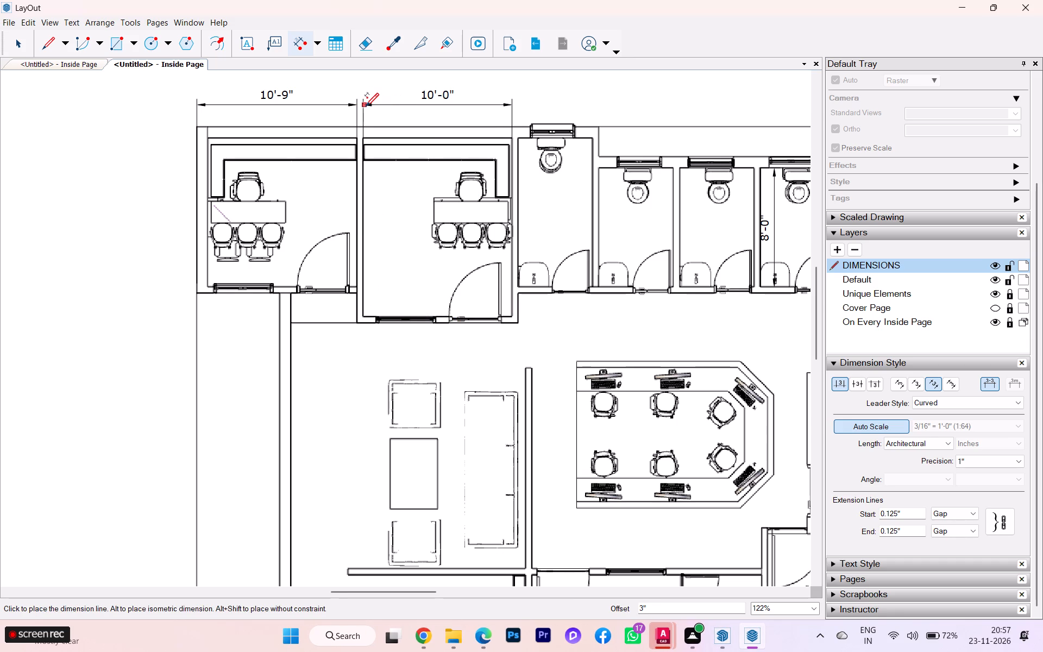
left_click(365, 106)
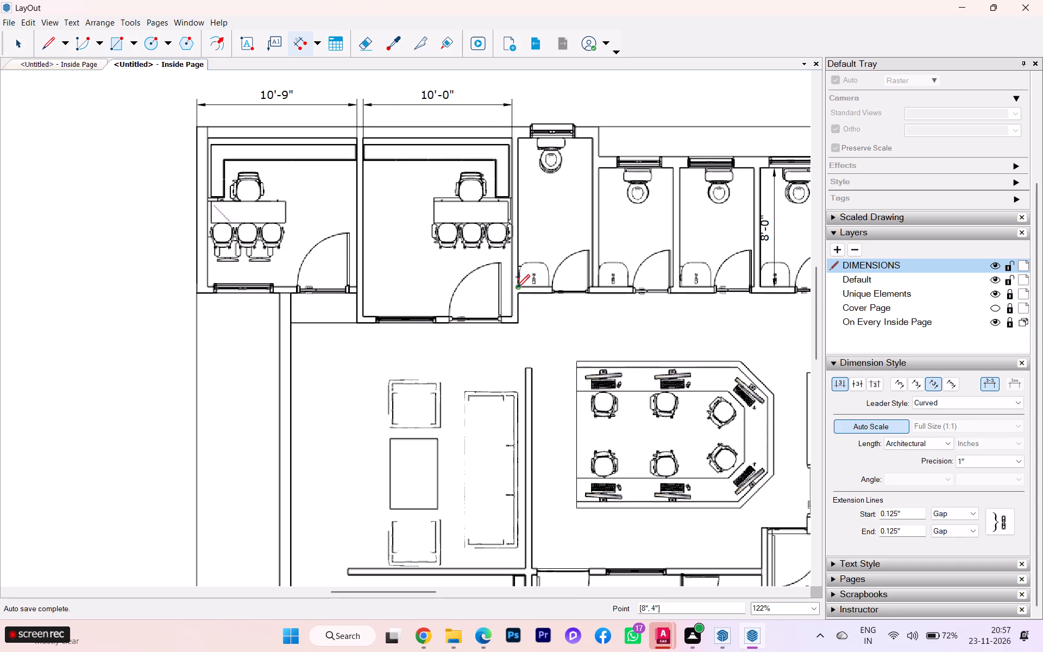
Dimension the clear width of the first toilet beside the second office, aligning the dimension line with the row above the plan.
left_click(516, 288)
scroll(590, 284, "up", 6)
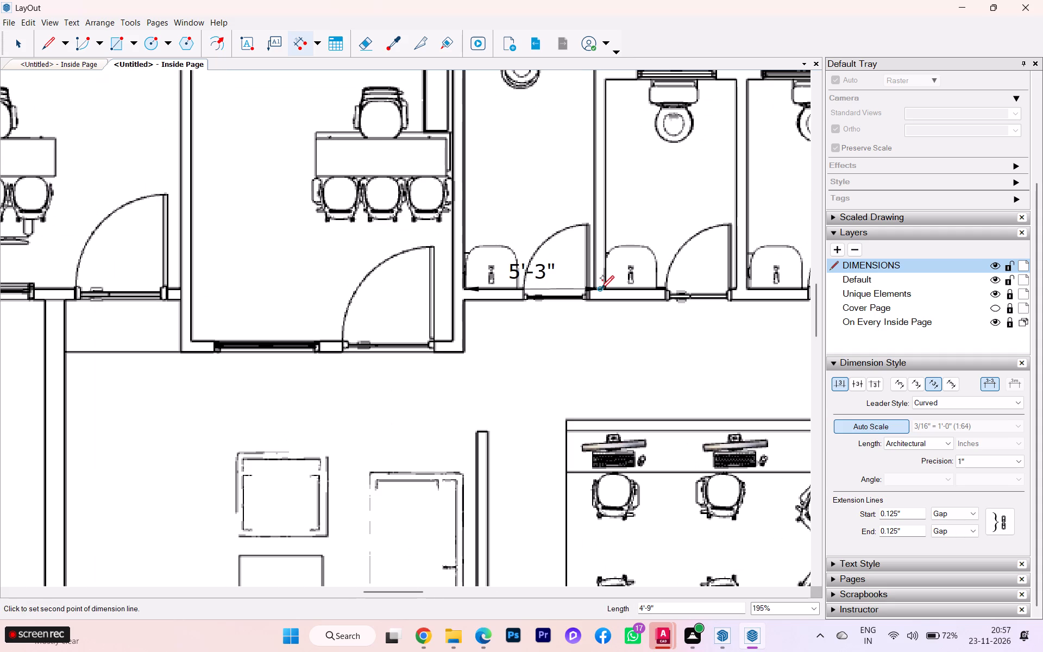
left_click(595, 287)
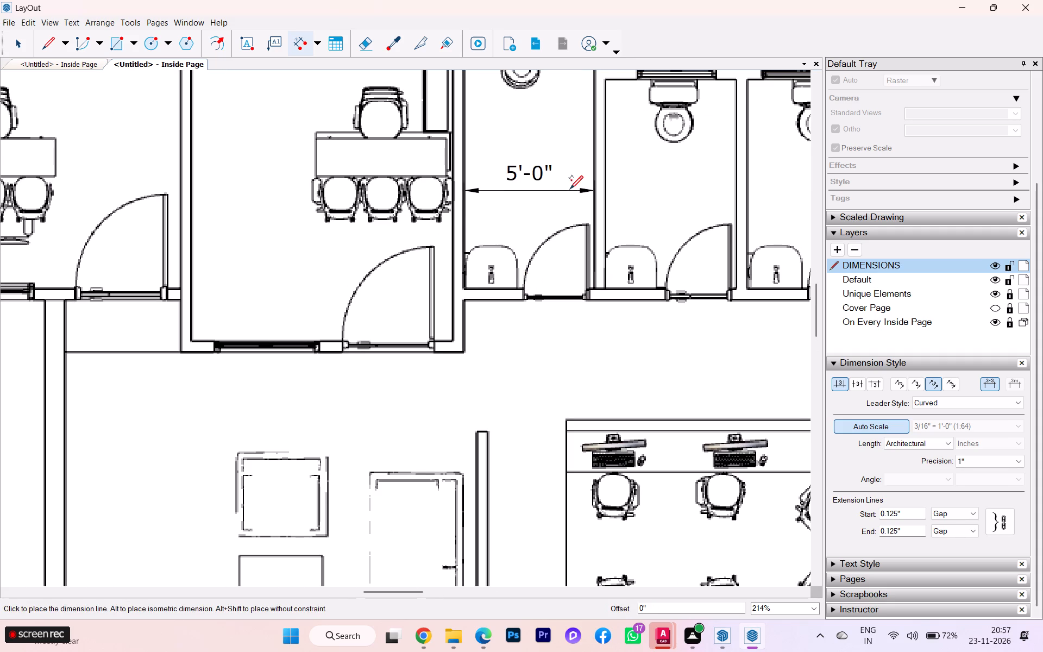
scroll(569, 194, "down", 2)
scroll(570, 199, "up", 2)
scroll(571, 202, "down", 6)
scroll(577, 223, "up", 1)
scroll(577, 223, "down", 4)
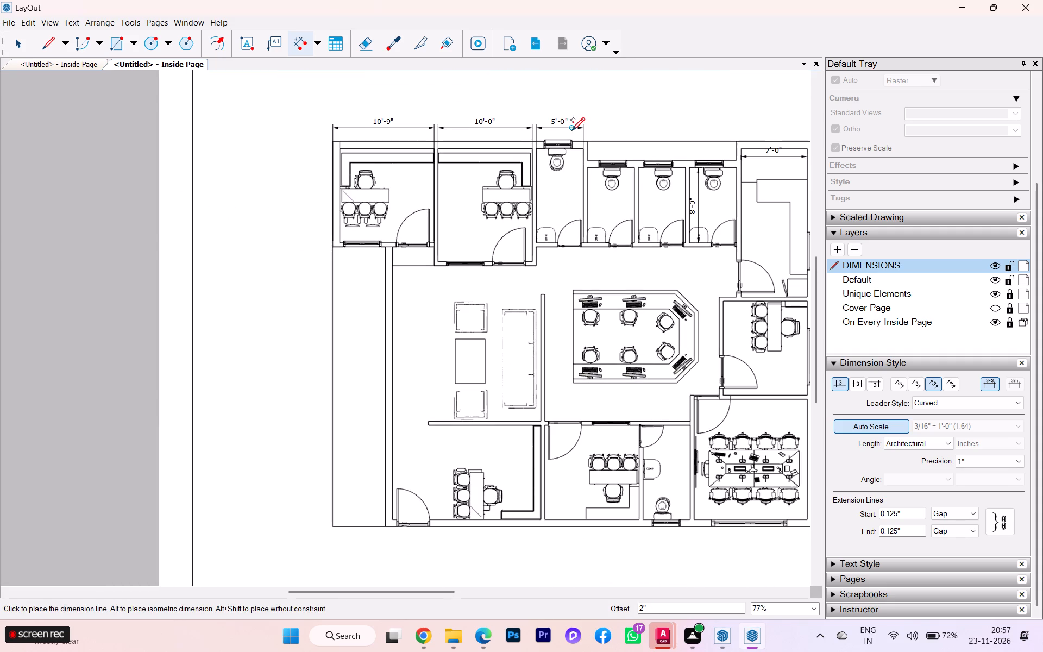
left_click(567, 126)
Dimension the second toilet's clear width between its side walls, aligning it with the dimension row above the plan.
scroll(600, 209, "up", 2)
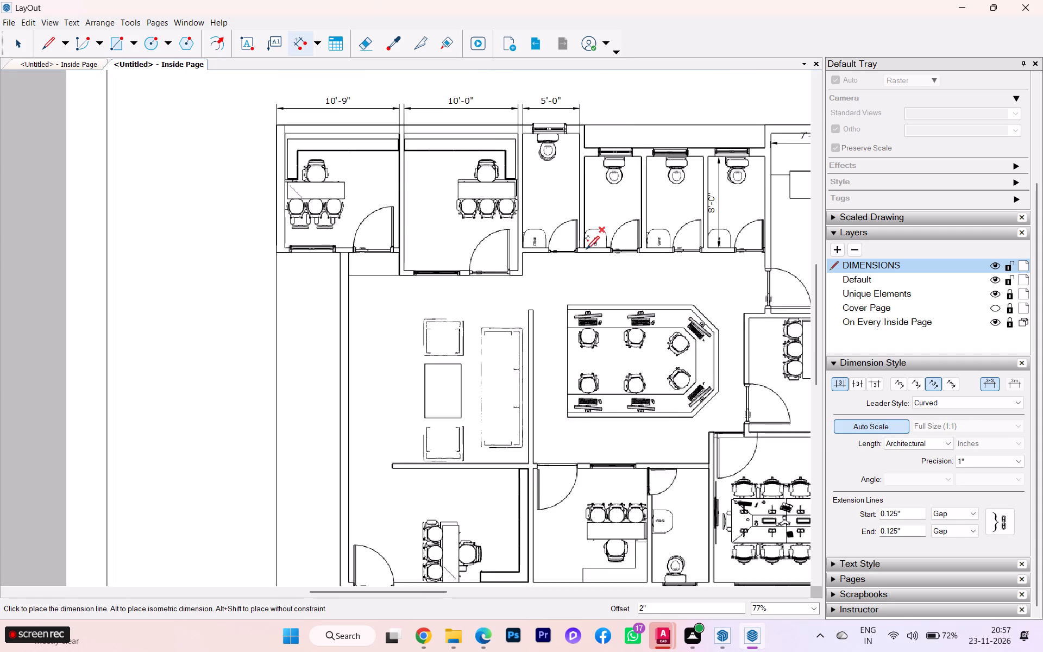
scroll(585, 249, "up", 1)
left_click(585, 246)
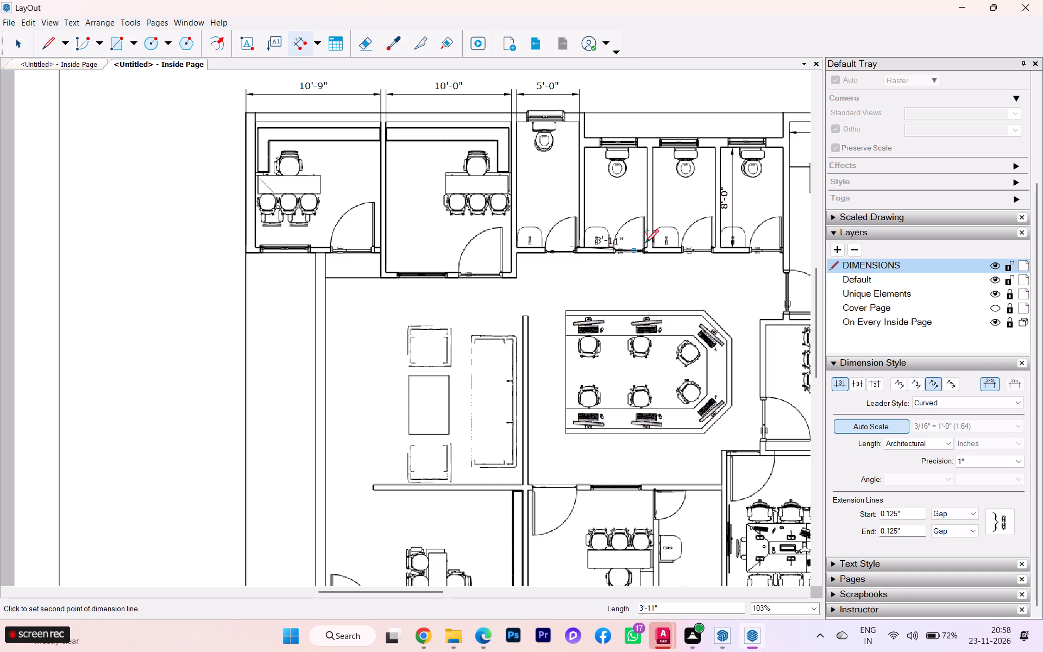
scroll(649, 244, "up", 4)
left_click(647, 250)
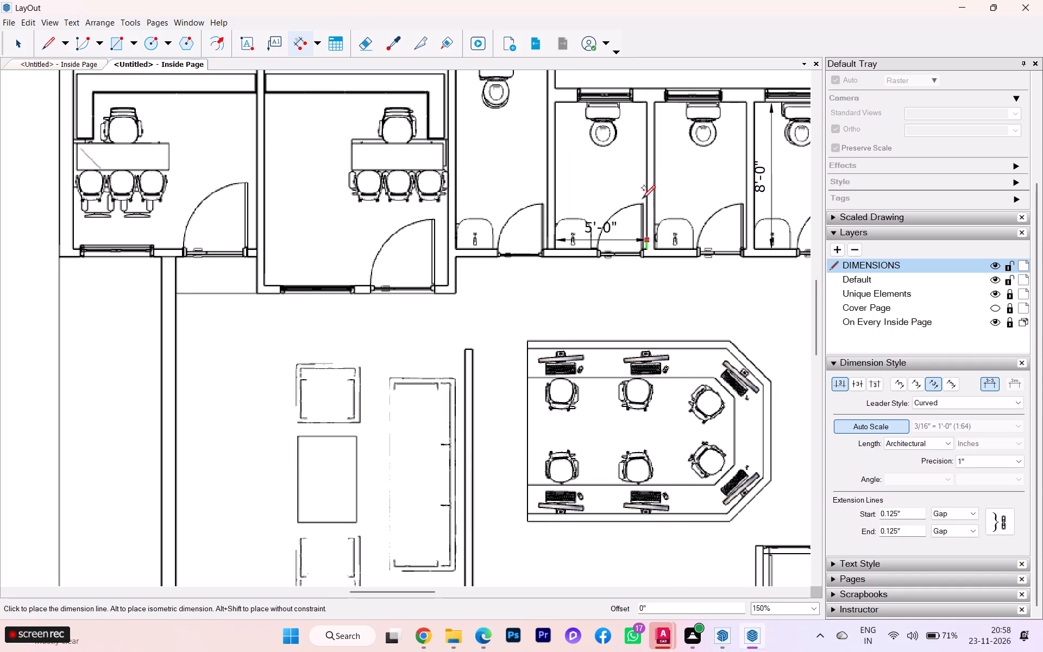
scroll(641, 177, "down", 6)
scroll(637, 177, "up", 1)
scroll(637, 178, "down", 1)
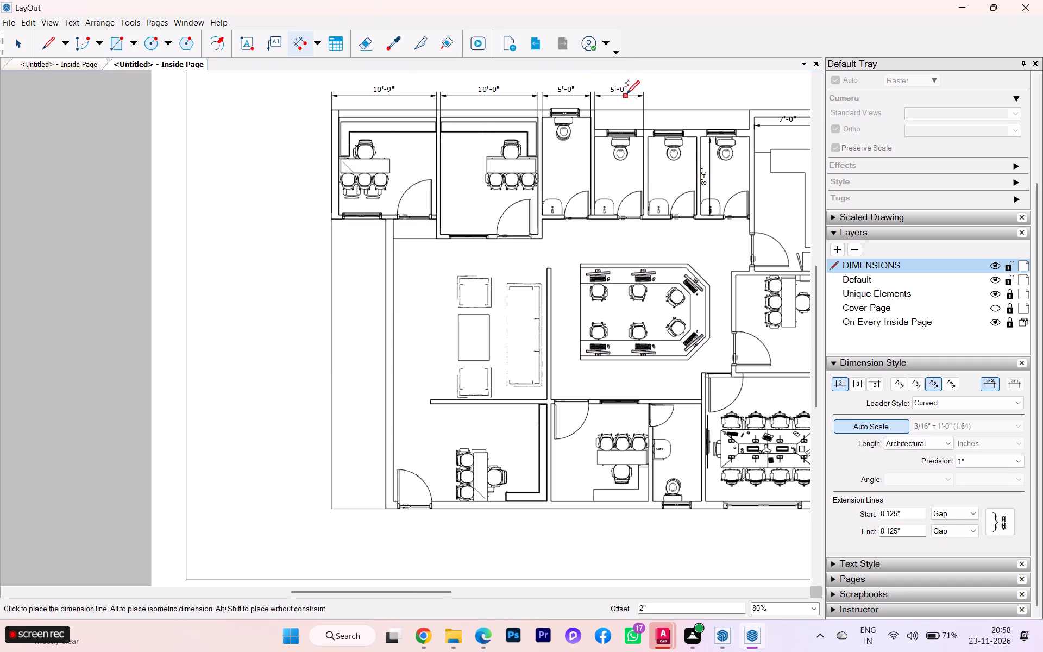
left_click(625, 94)
Dimension the third toilet's clear width between its inner wall corners, in line with the dimension row above the plan.
scroll(288, 353, "down", 3)
scroll(367, 472, "up", 2)
scroll(376, 480, "down", 1)
scroll(610, 168, "up", 3)
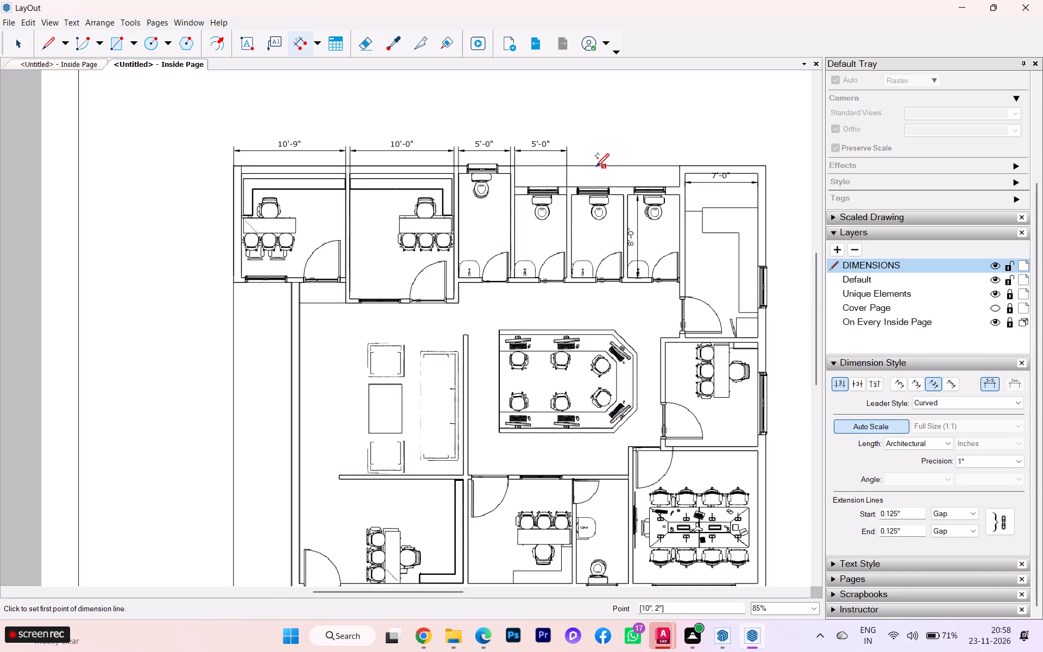
scroll(587, 169, "up", 8)
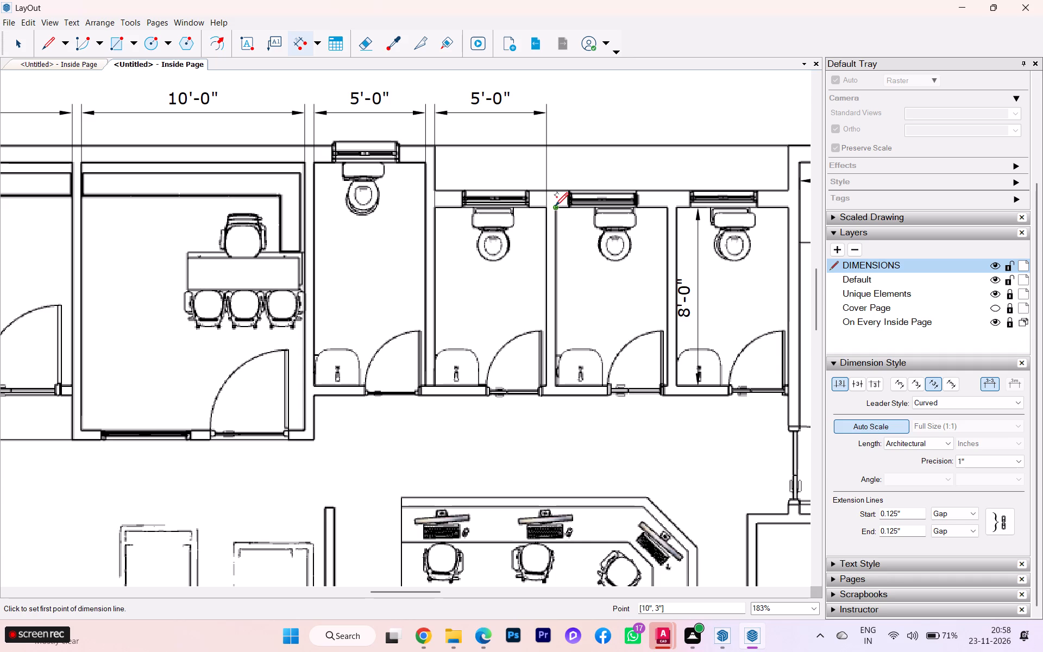
left_click(554, 206)
left_click(669, 206)
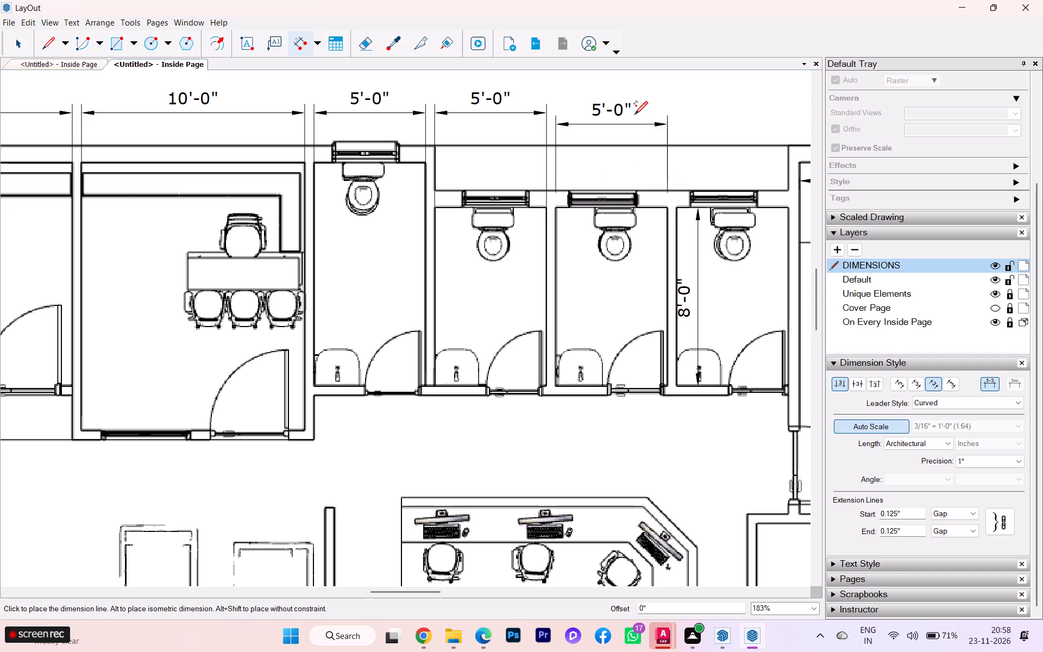
left_click(624, 111)
Dimension the fourth toilet's clear width between its inner wall corners, completing the row of toilet widths above the plan.
scroll(411, 181, "down", 4)
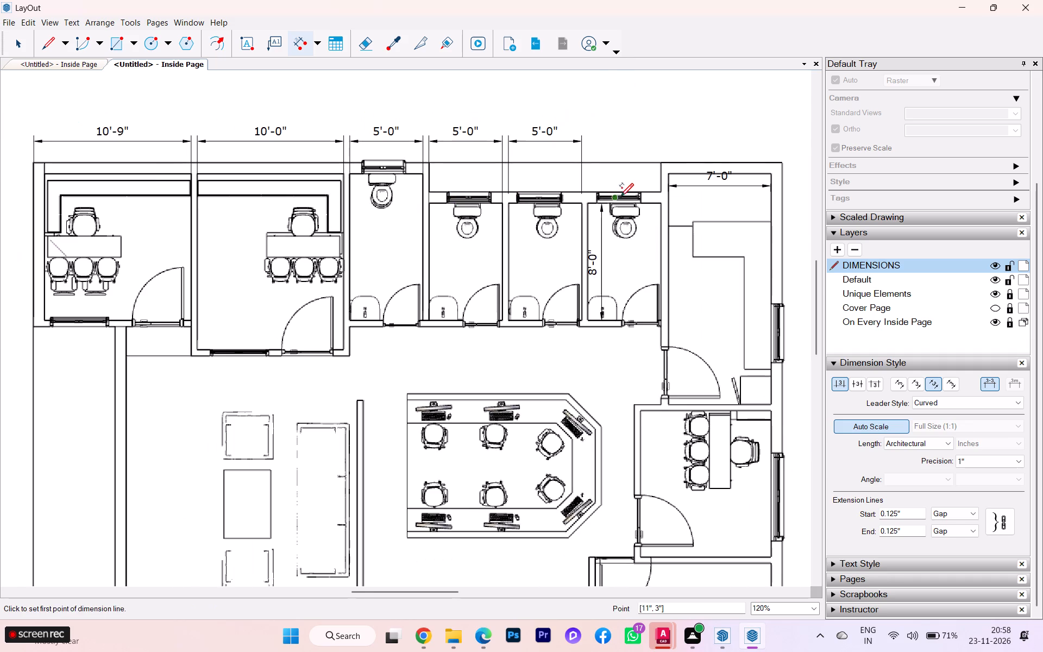
scroll(621, 196, "up", 4)
left_click(571, 207)
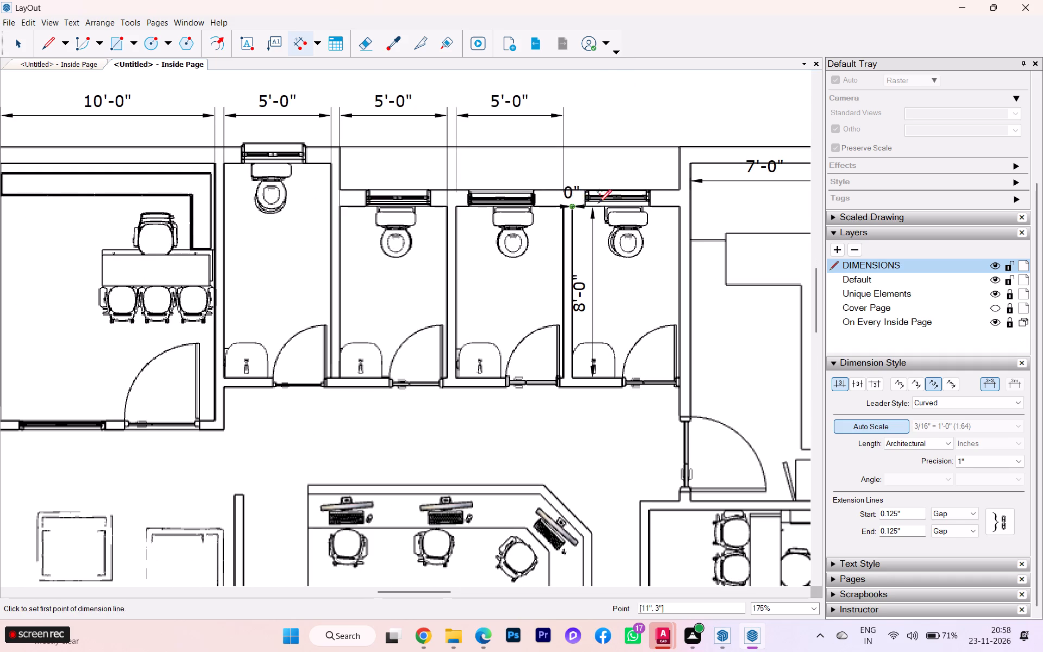
left_click(677, 205)
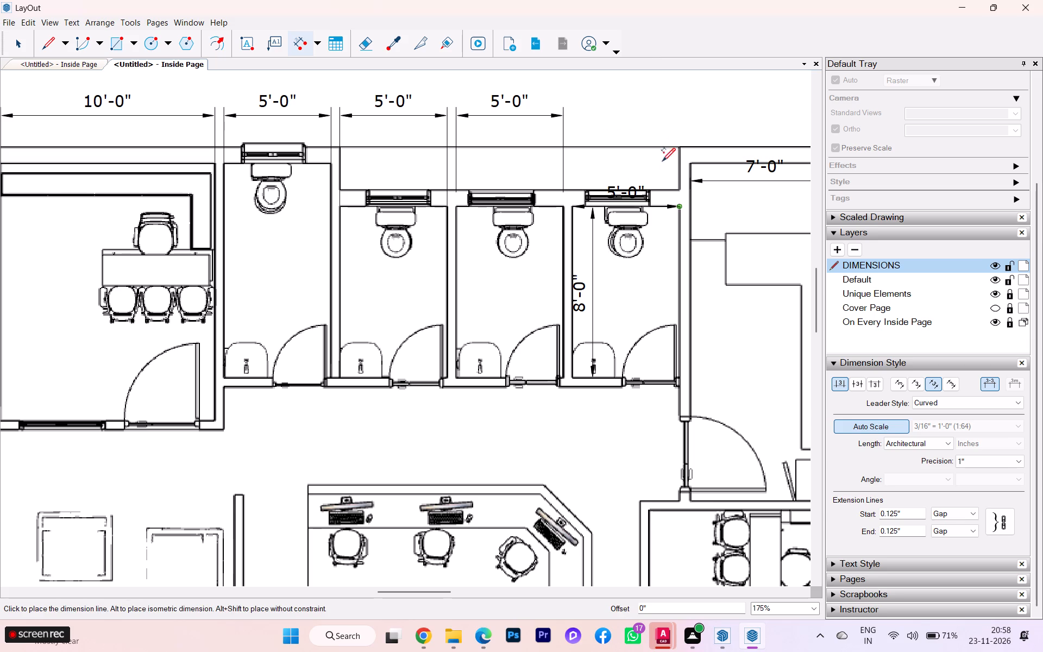
left_click(632, 114)
Dimension the corner office's depth from the rear cabinet line to the door wall's outer face, placing it outside the plan's left side.
scroll(513, 144, "down", 3)
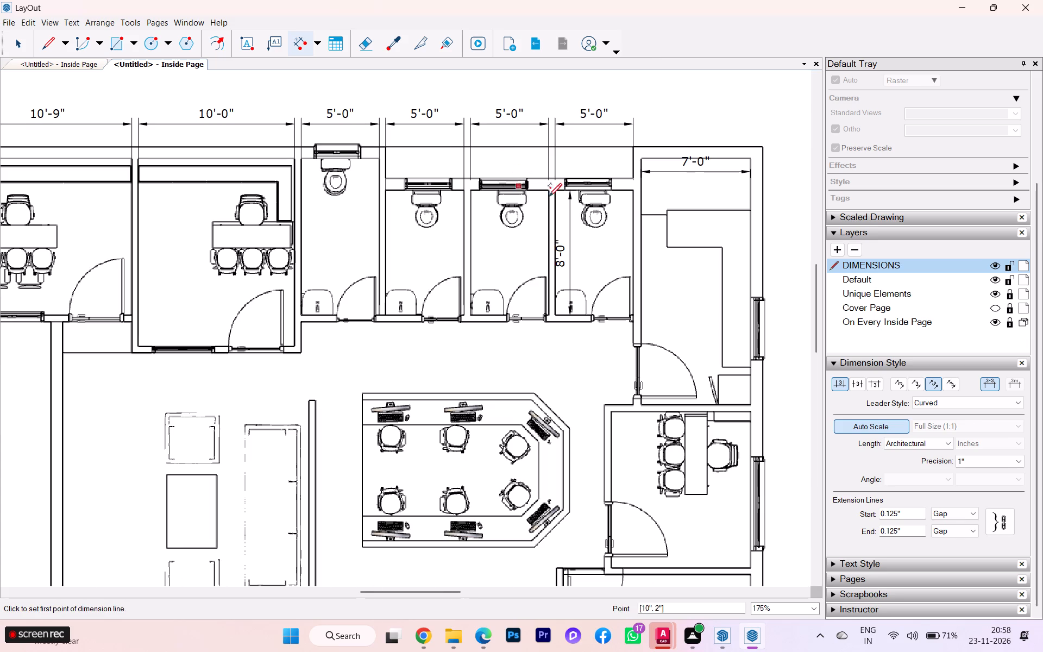
scroll(692, 202, "down", 3)
scroll(689, 252, "down", 2)
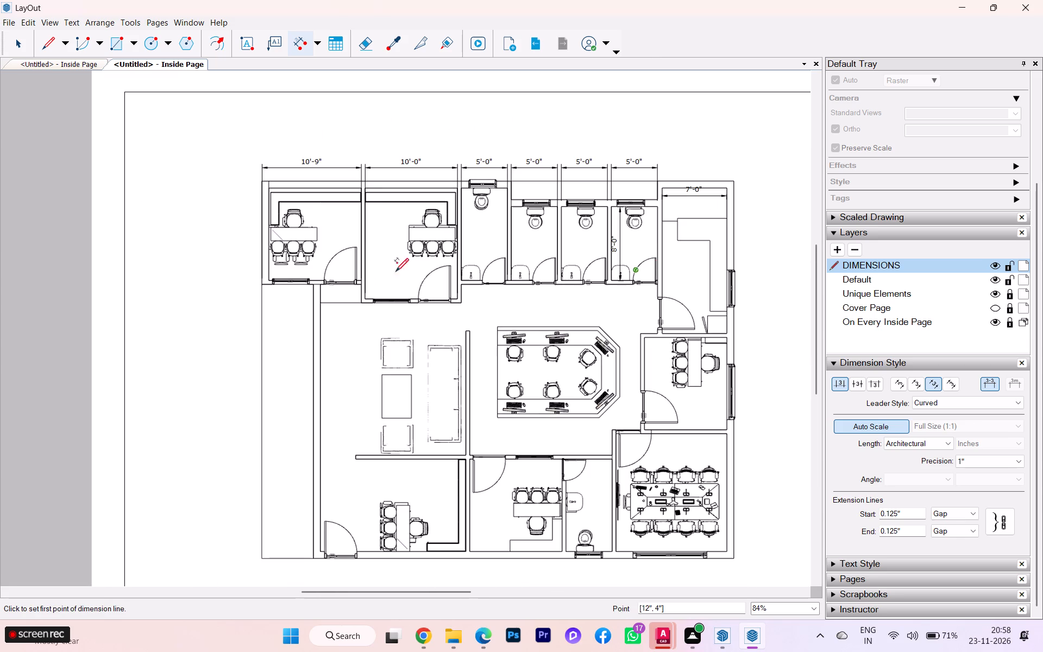
scroll(357, 196, "up", 3)
scroll(357, 196, "down", 1)
scroll(357, 196, "up", 7)
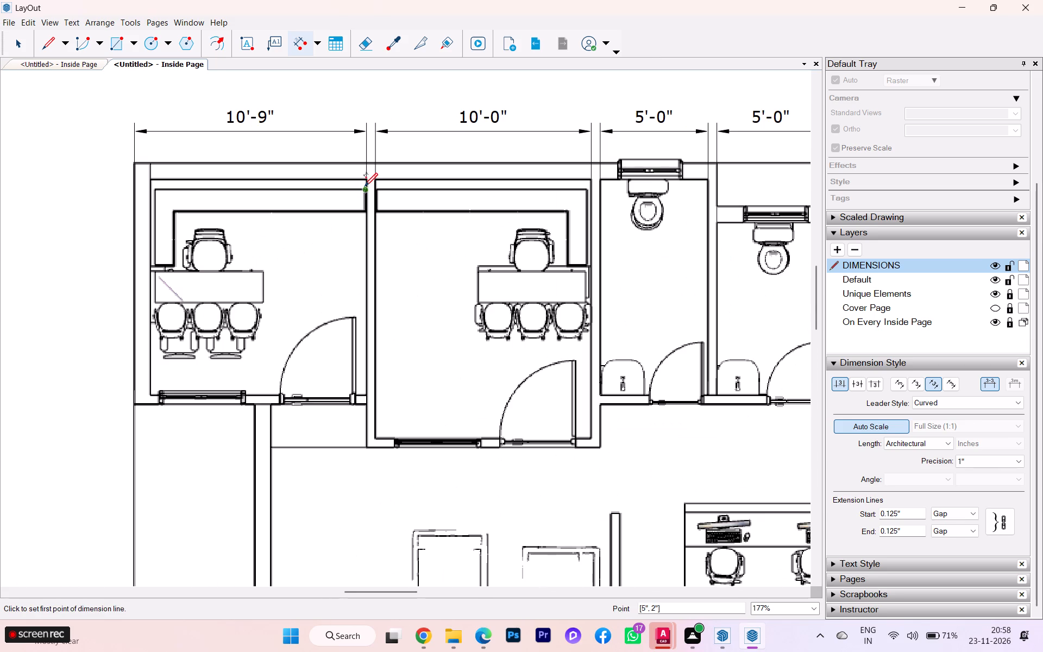
scroll(375, 190, "up", 4)
left_click(363, 187)
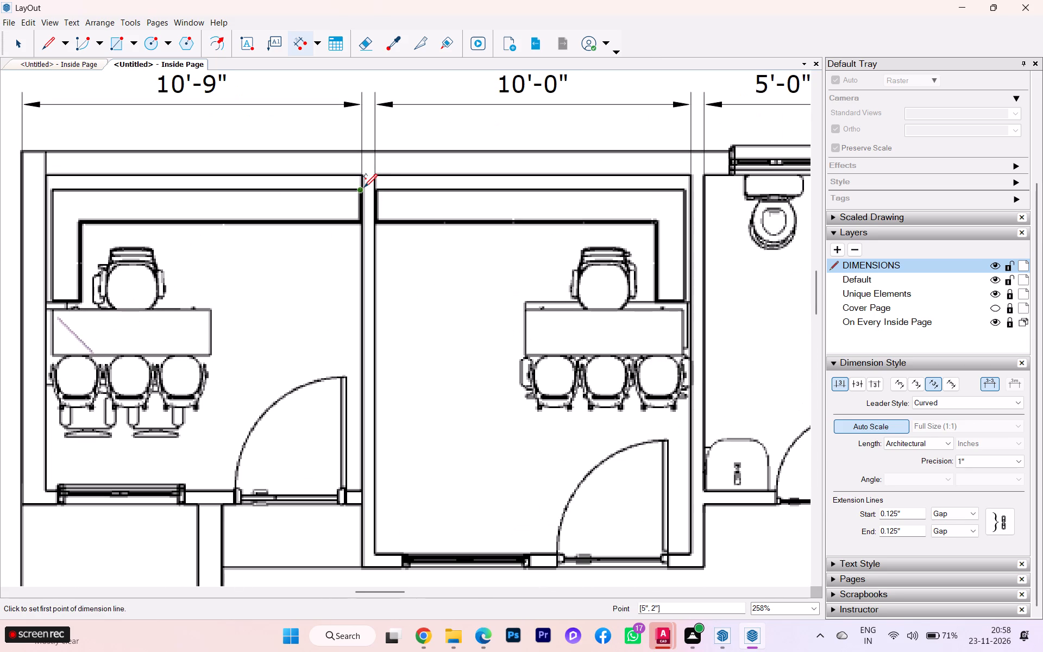
left_click(363, 502)
scroll(374, 466, "down", 7)
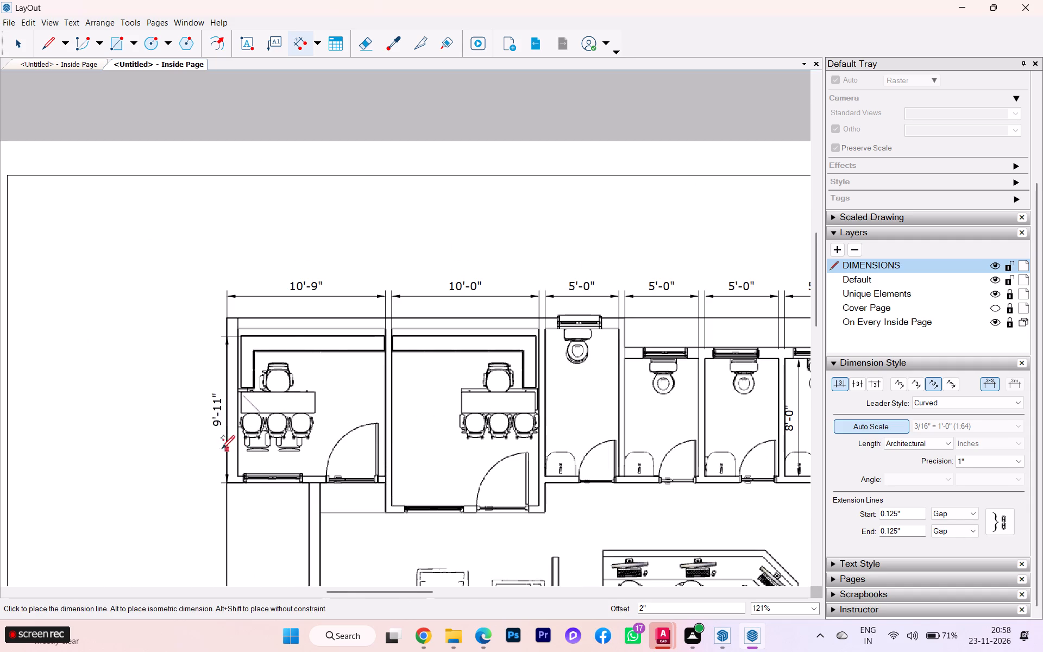
left_click(202, 449)
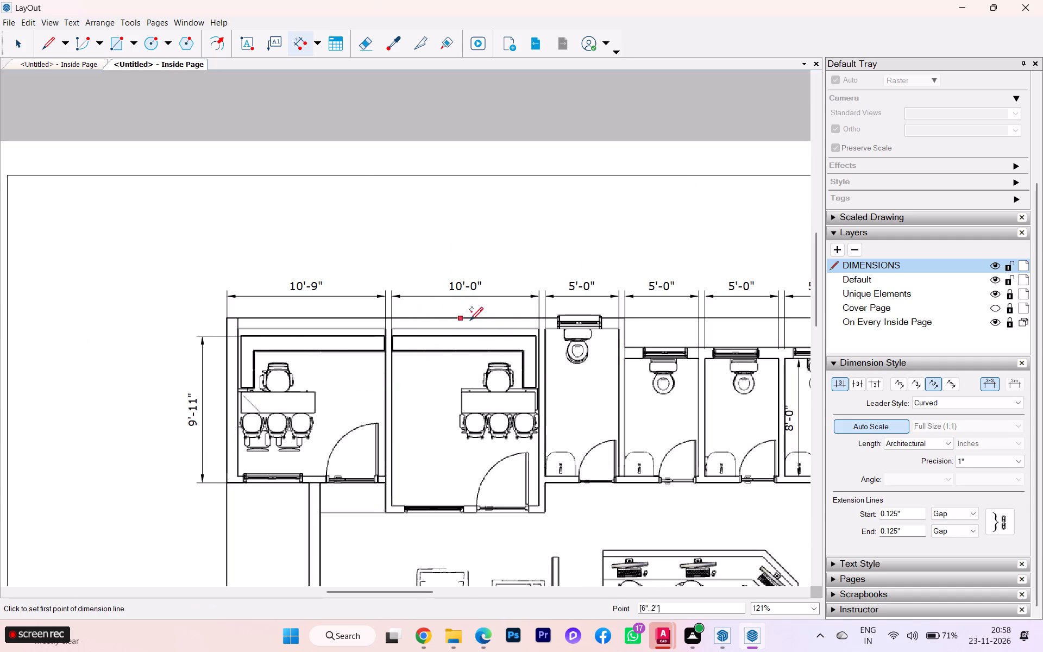
Dimension the second office's depth from the door wall's inner face to the rear cabinet line, placing it outside the corner office's depth dimension.
left_click(393, 506)
left_click(393, 336)
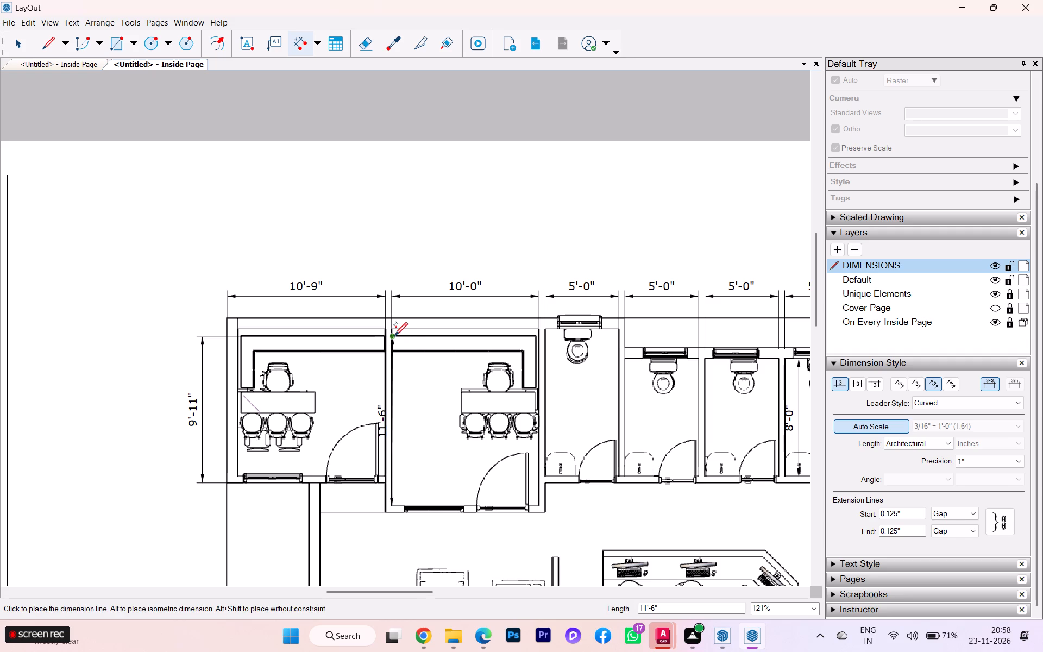
left_click(175, 319)
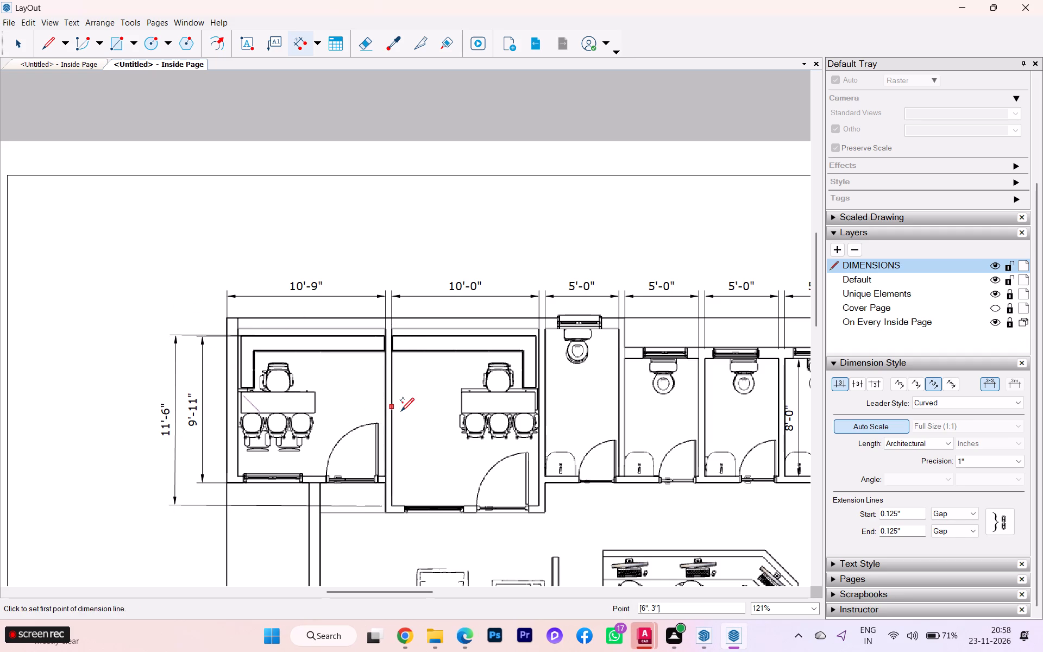
Dimension the first toilet's clear depth between its inner wall faces, placing the dimension line inside the room near the partition.
scroll(355, 255, "down", 3)
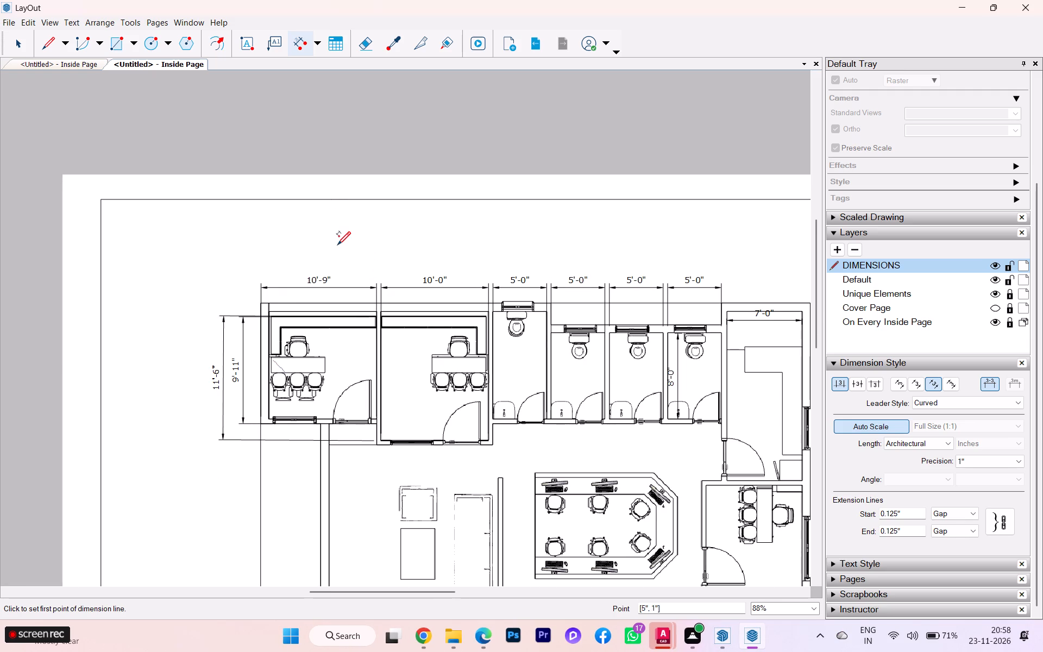
scroll(336, 240, "down", 1)
scroll(356, 266, "up", 3)
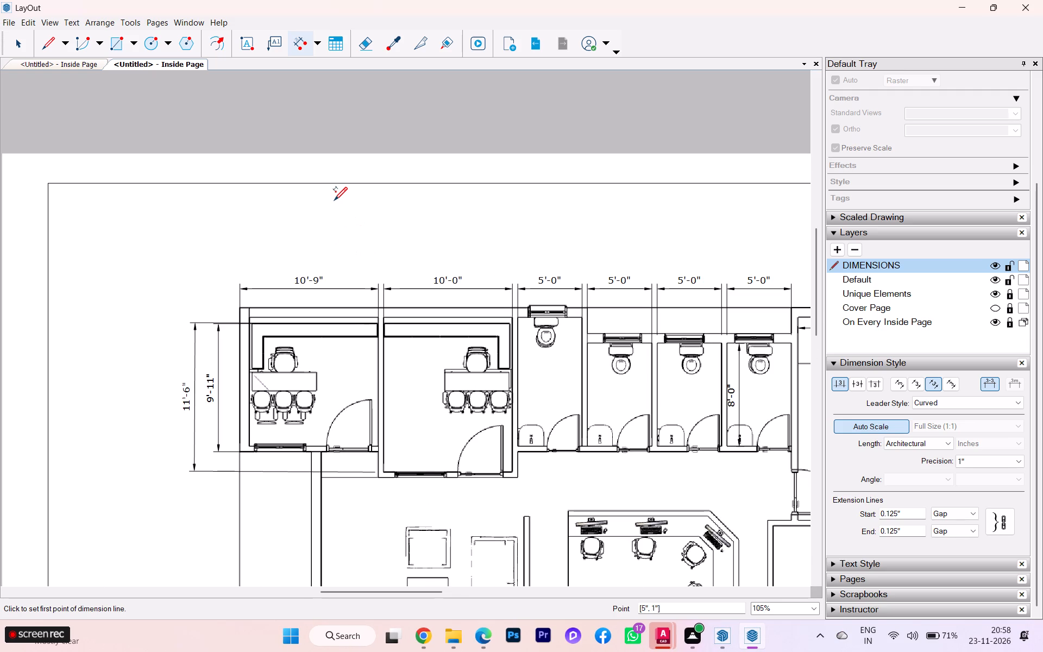
scroll(333, 200, "down", 2)
scroll(333, 200, "up", 1)
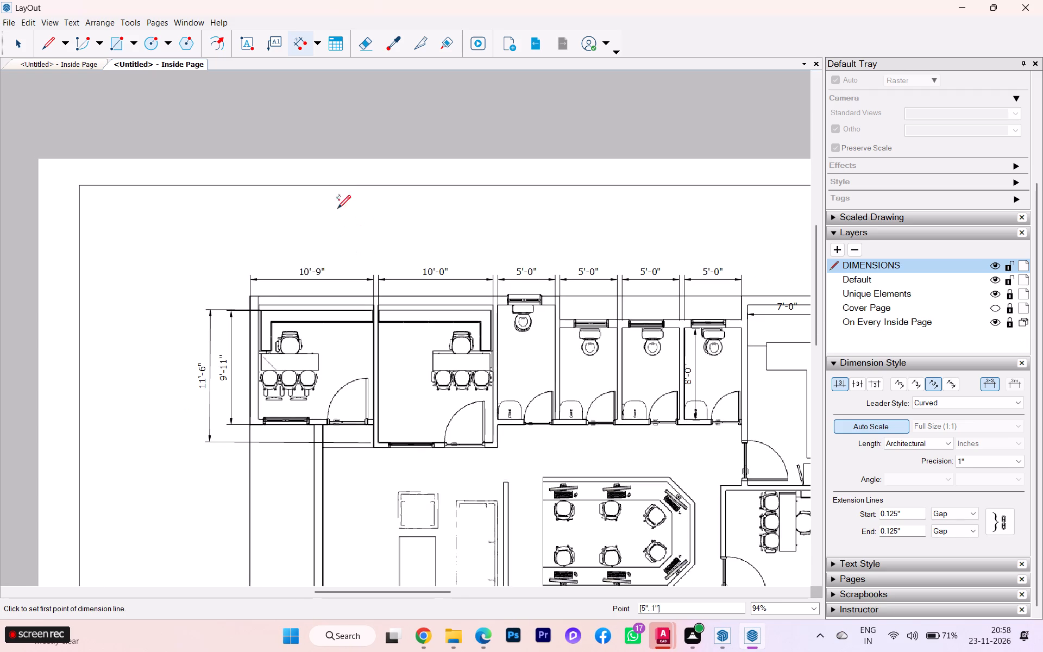
scroll(375, 246, "down", 1)
scroll(536, 370, "up", 7)
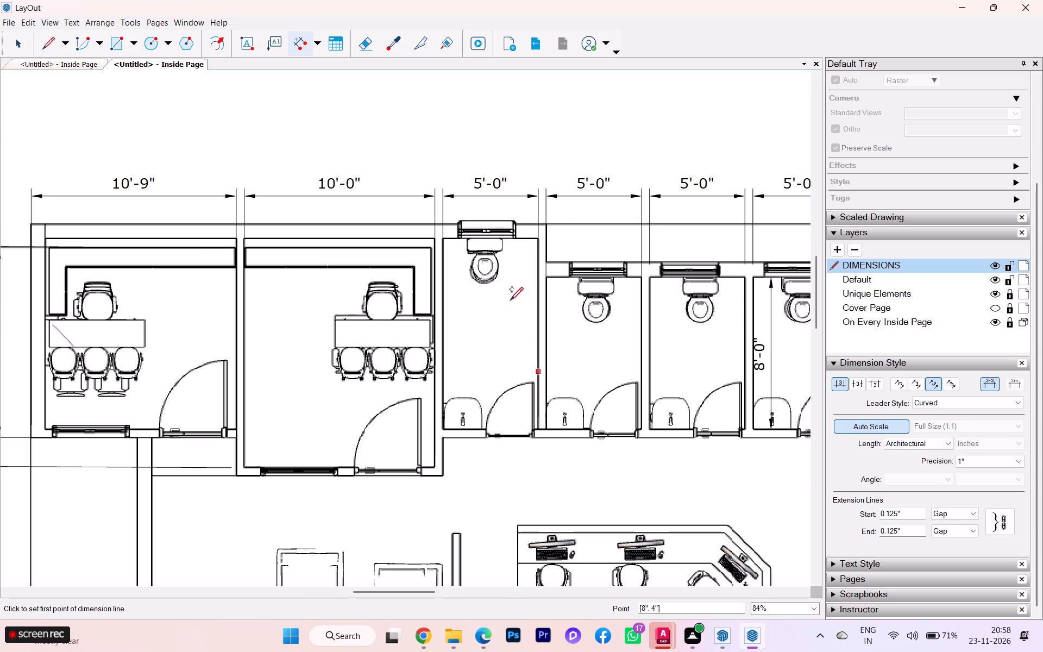
left_click(541, 239)
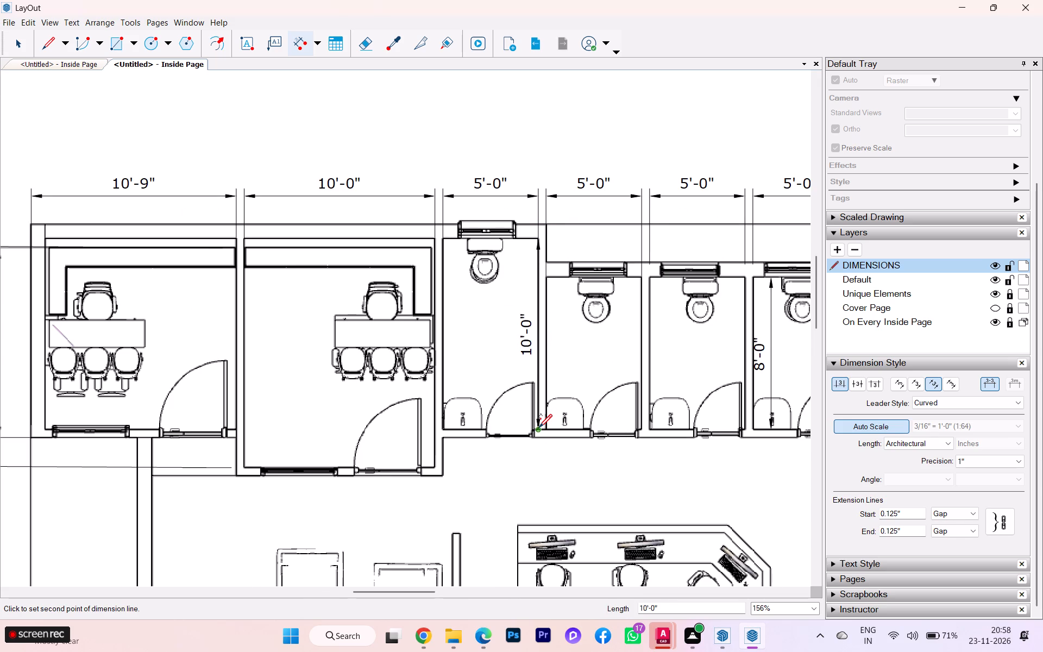
left_click(538, 428)
left_click(530, 428)
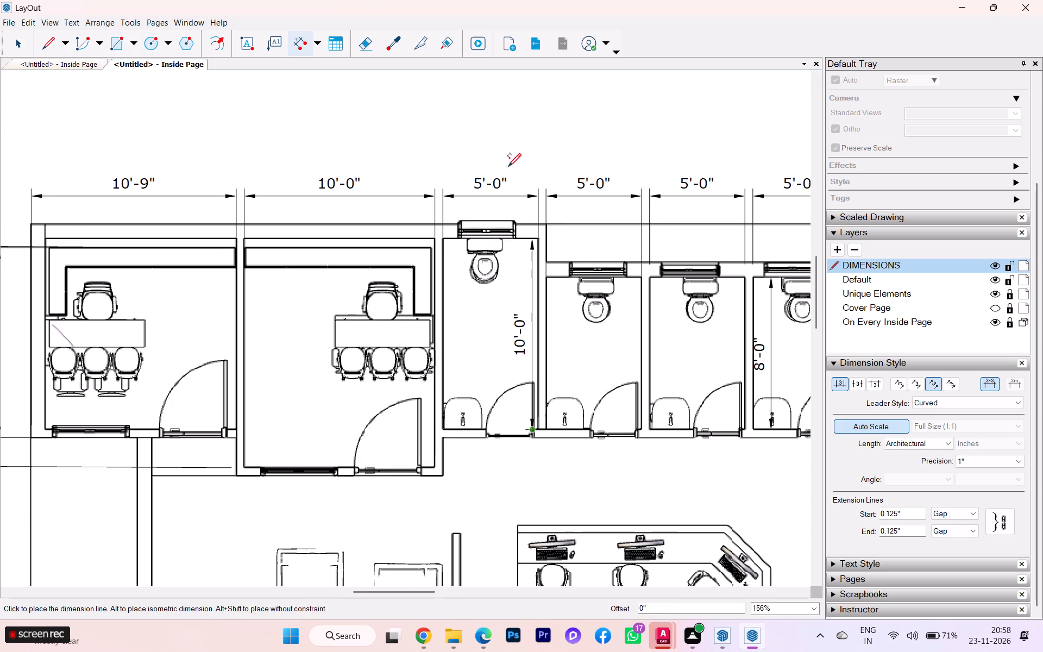
Dimension the left outer wall's length from the corner office's door wall to the plan's bottom edge, placing the dimension outside the plan.
scroll(521, 106, "down", 4)
scroll(455, 130, "down", 2)
scroll(450, 129, "up", 2)
scroll(448, 129, "down", 1)
scroll(321, 315, "down", 3)
scroll(317, 247, "down", 5)
scroll(305, 328, "up", 5)
scroll(311, 270, "up", 4)
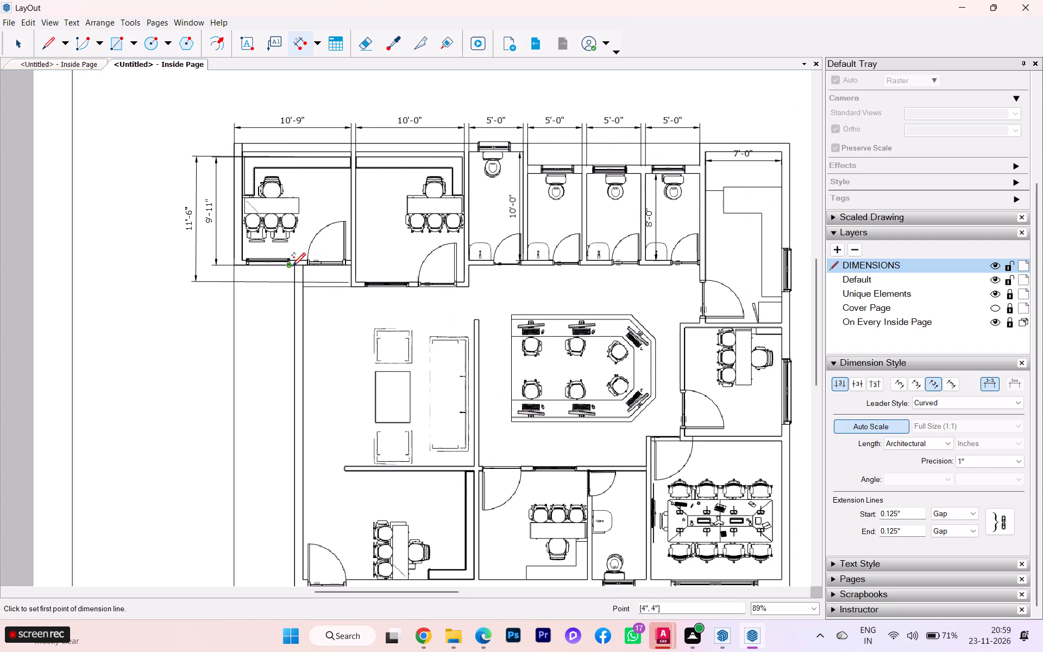
left_click(293, 266)
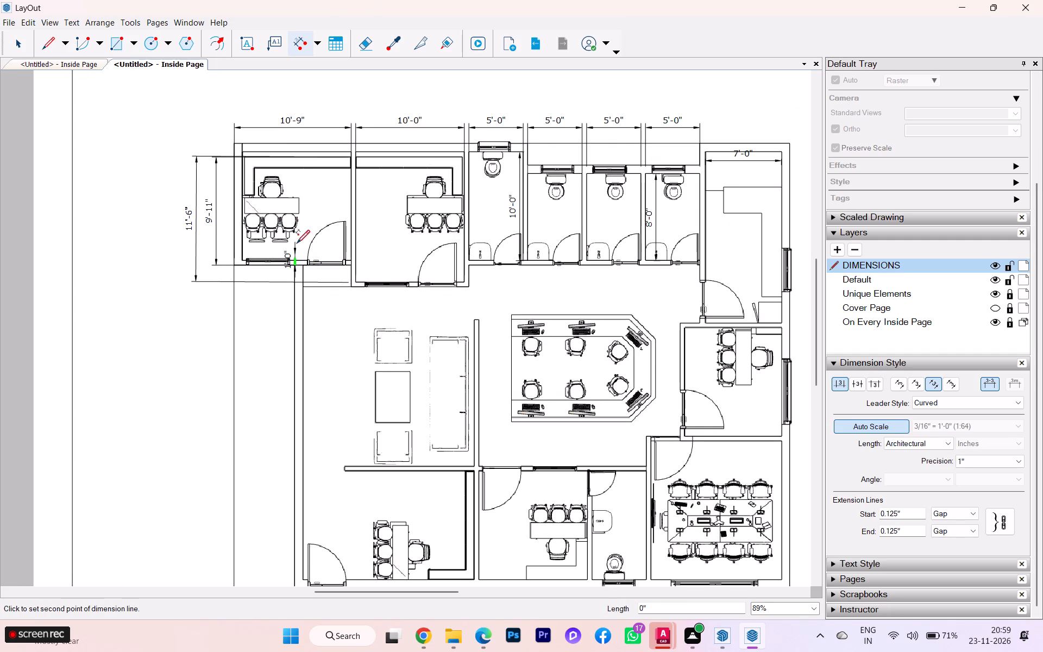
scroll(277, 386, "down", 3)
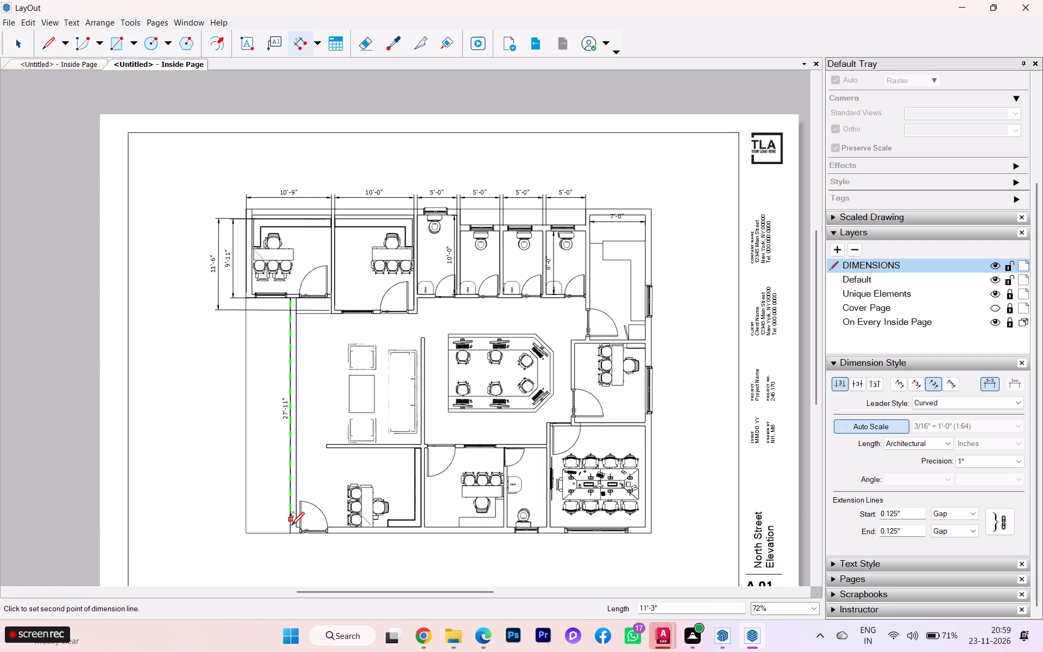
left_click(290, 532)
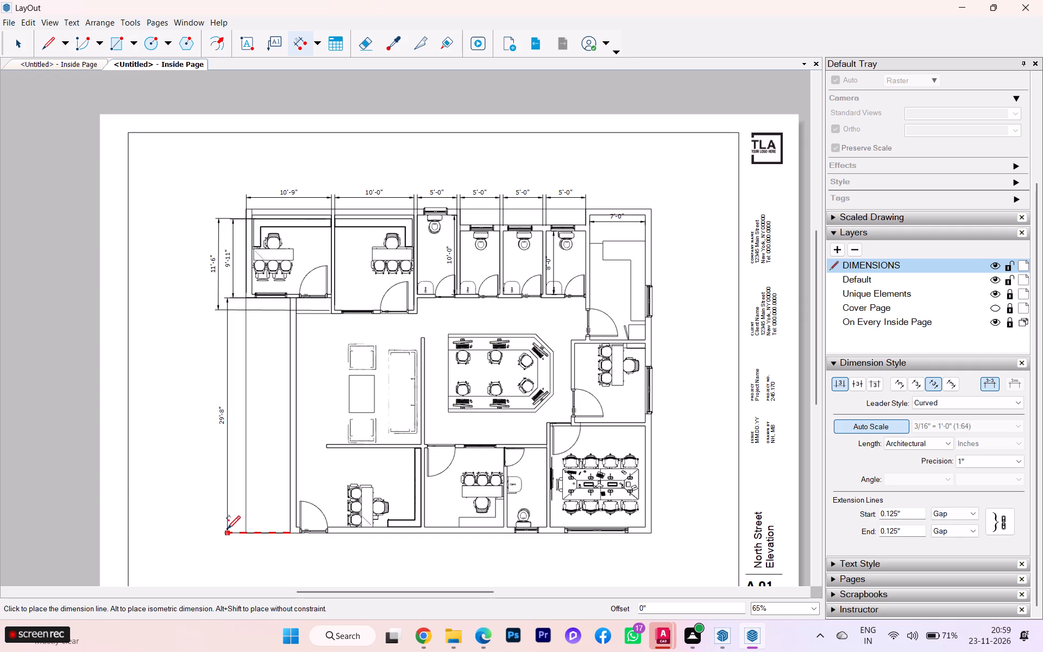
left_click(224, 528)
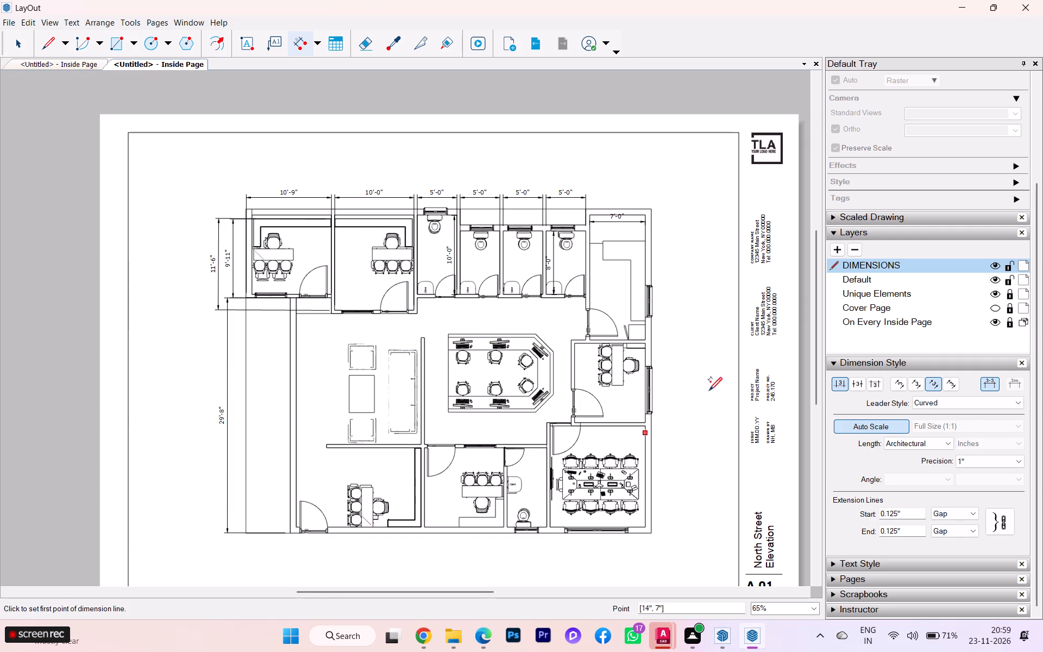
Dimension the building's overall depth between the right outer wall's two outer corners, placing it well outside the plan's right side.
left_click(650, 210)
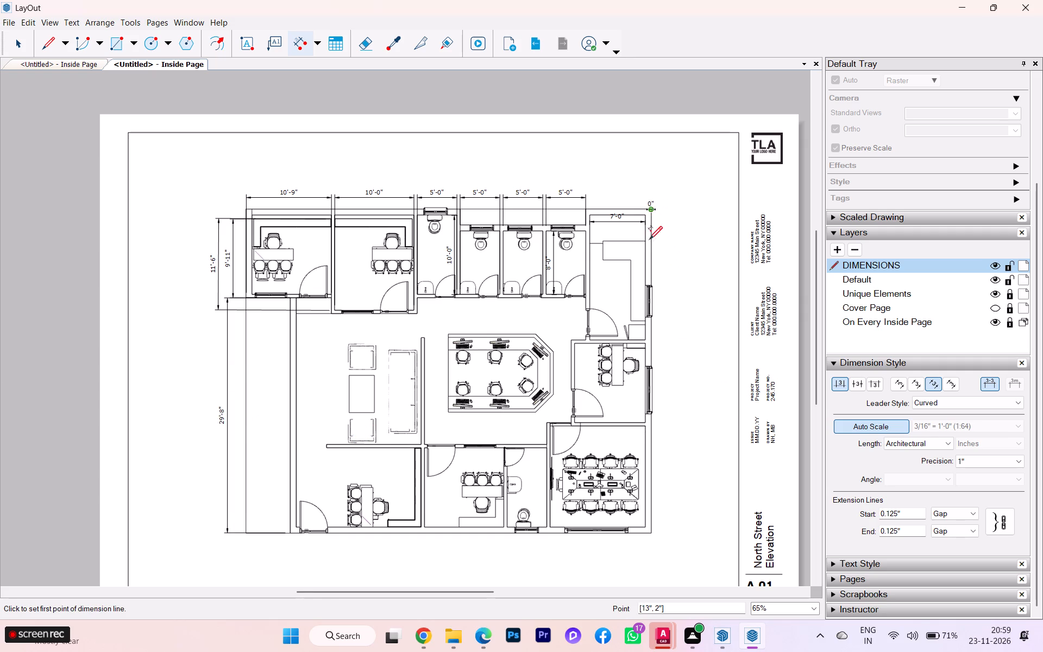
left_click(650, 531)
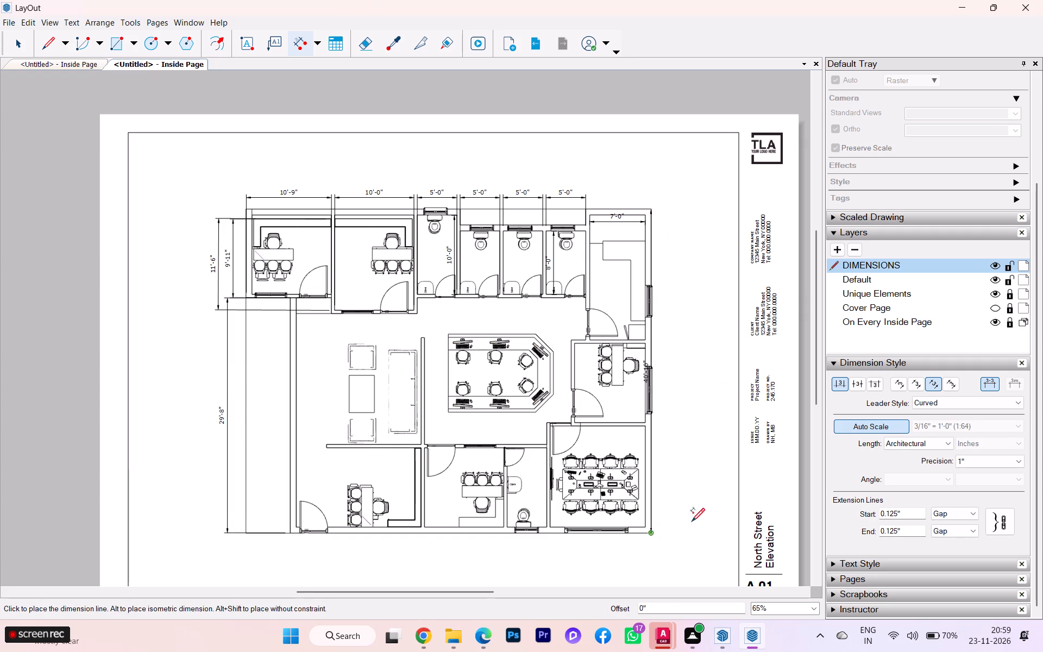
left_click(701, 517)
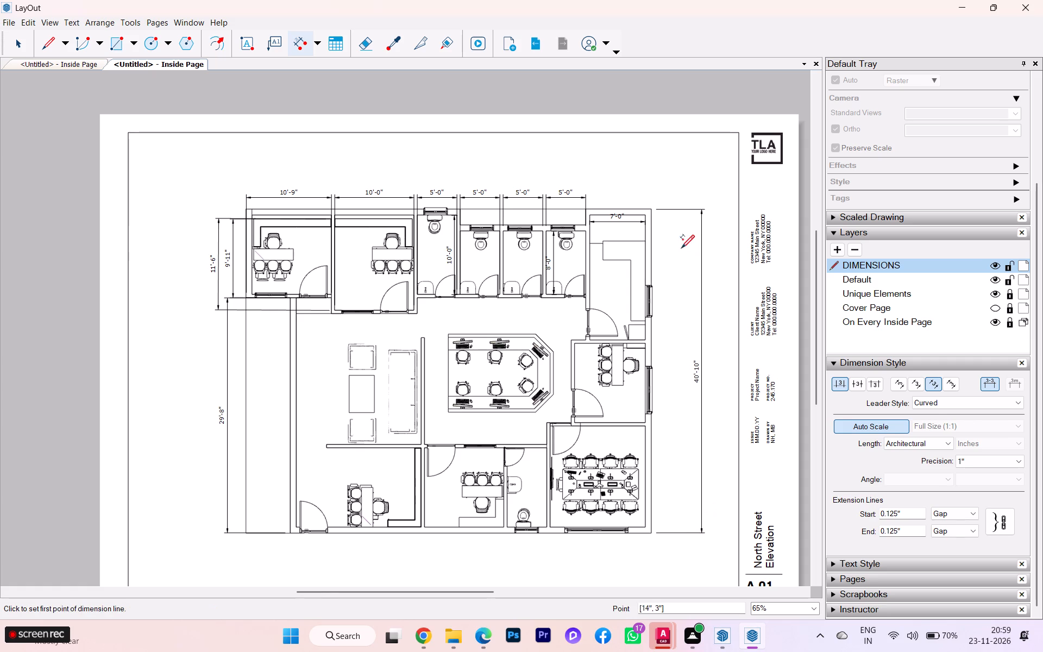
Dimension the top-right pantry's depth between its inner wall faces, placing it between the right wall and the overall depth dimension.
scroll(643, 231, "up", 3)
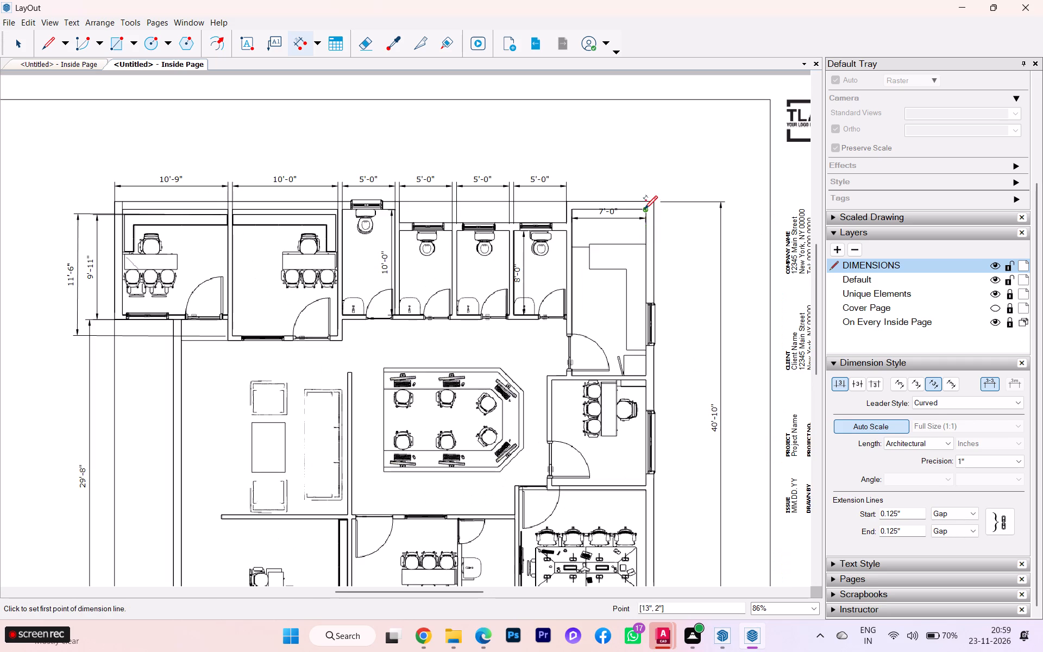
left_click(643, 209)
left_click(646, 376)
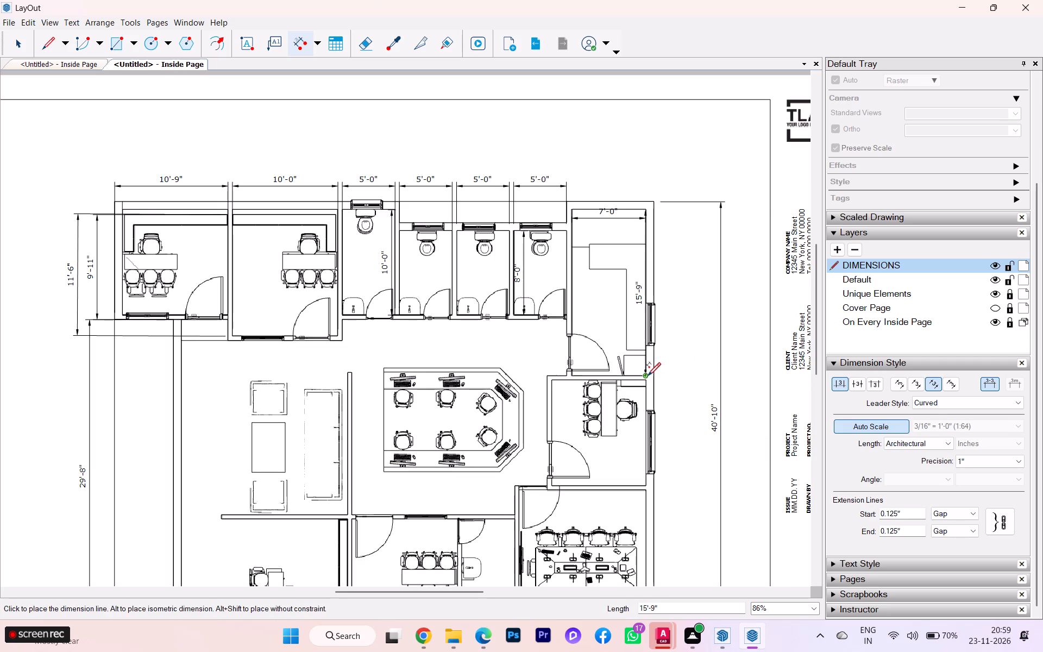
left_click(695, 366)
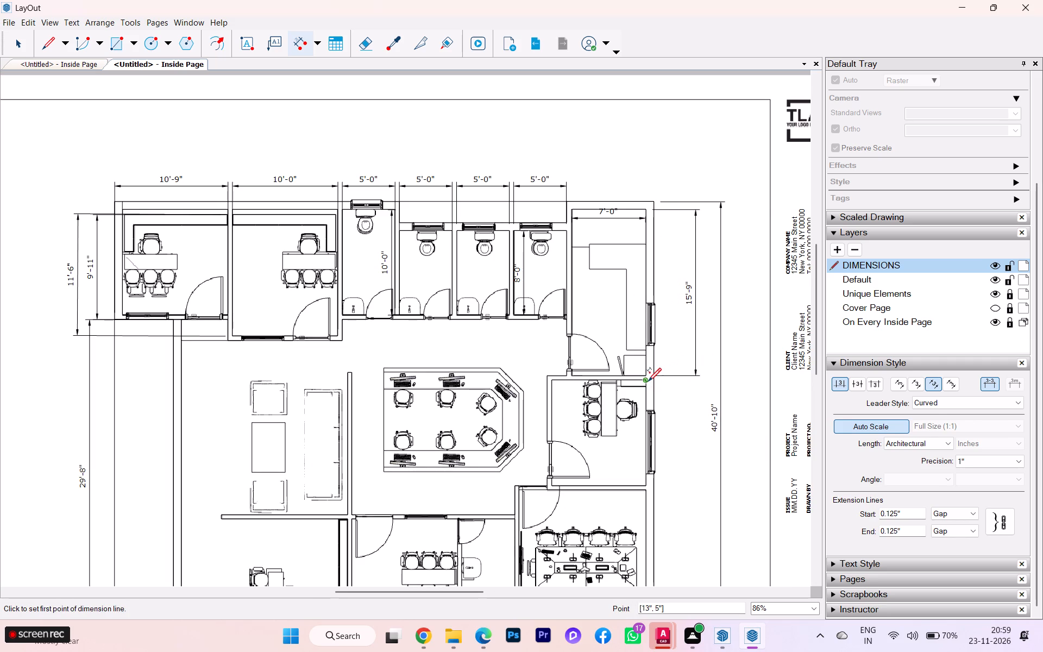
Dimension the right-side office's depth between its inner wall faces, in line with the pantry's depth dimension outside the wall.
left_click(646, 381)
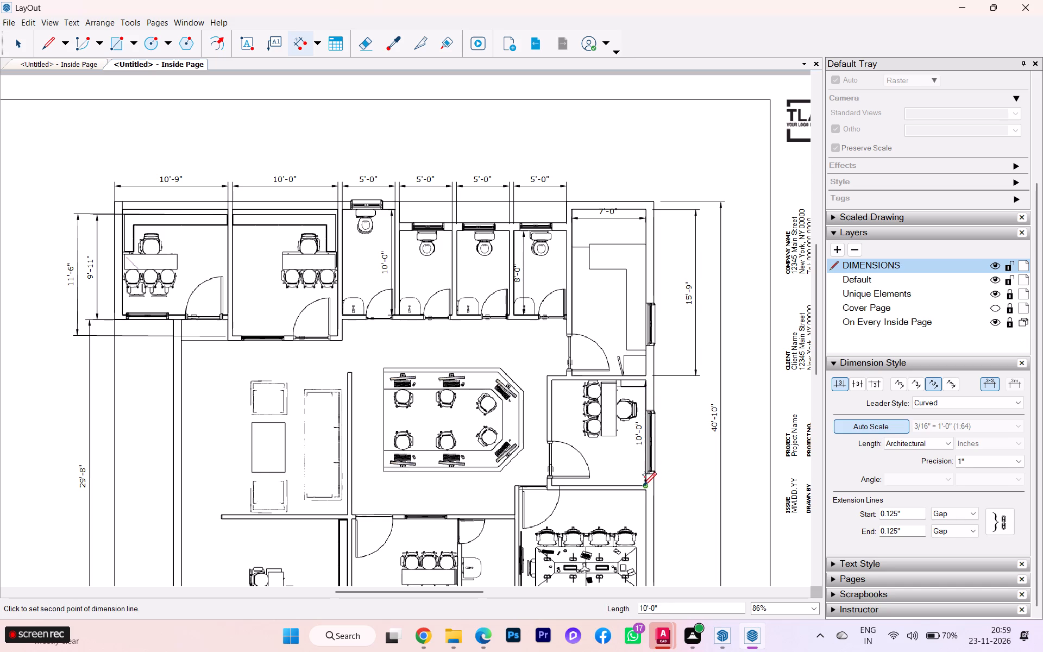
left_click(642, 486)
left_click(694, 465)
Dimension the meeting room's depth between its inner wall faces, in line with the office's depth dimension outside the right wall.
scroll(582, 224, "down", 1)
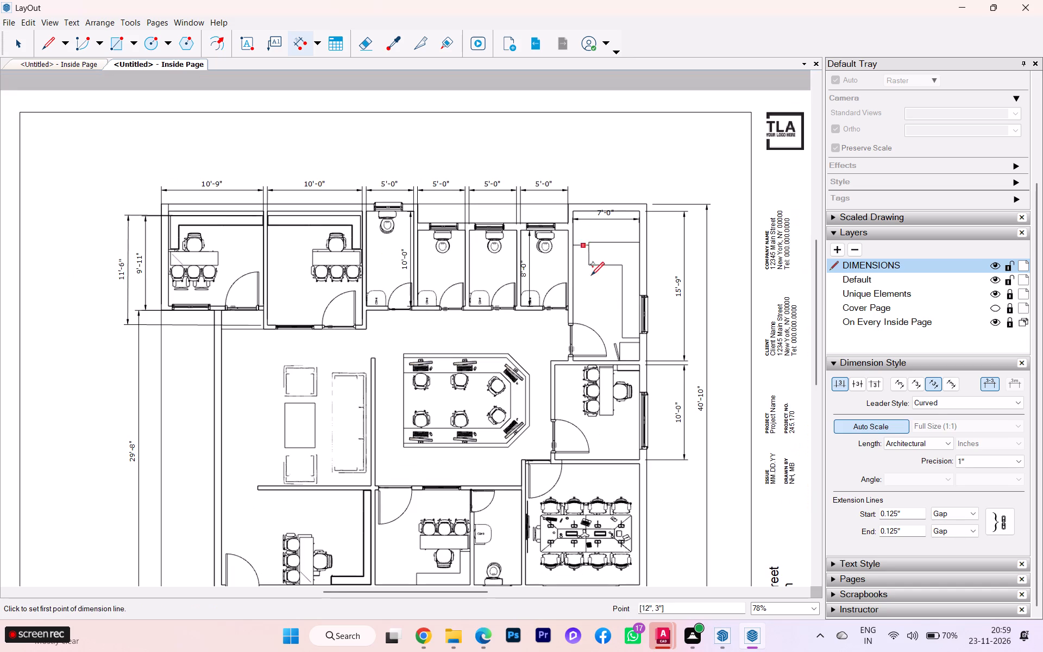
left_click(637, 463)
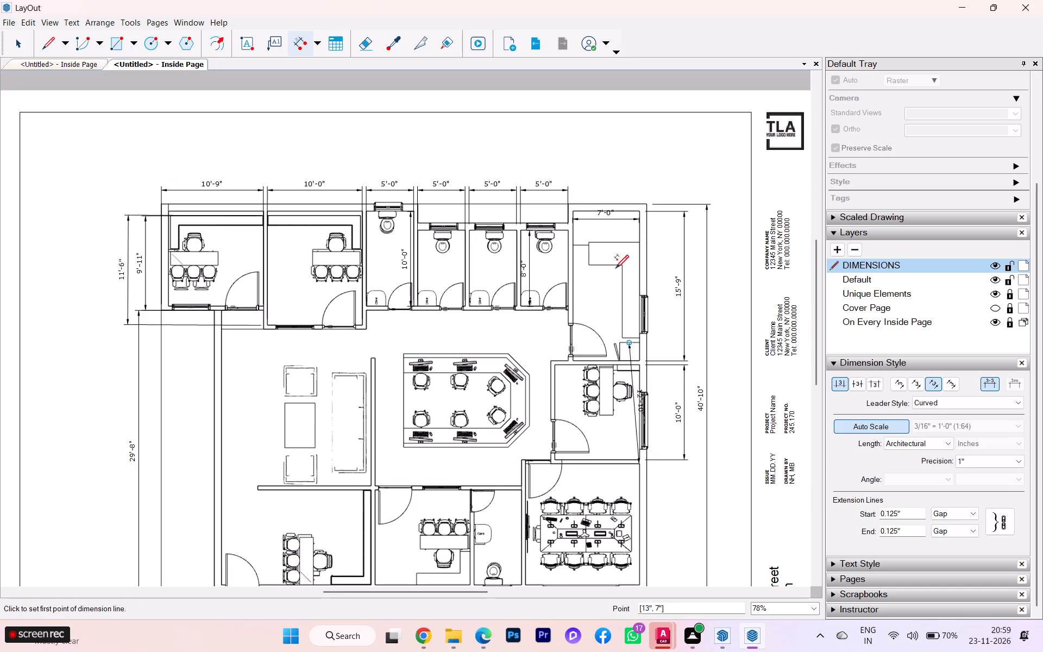
scroll(614, 287, "down", 2)
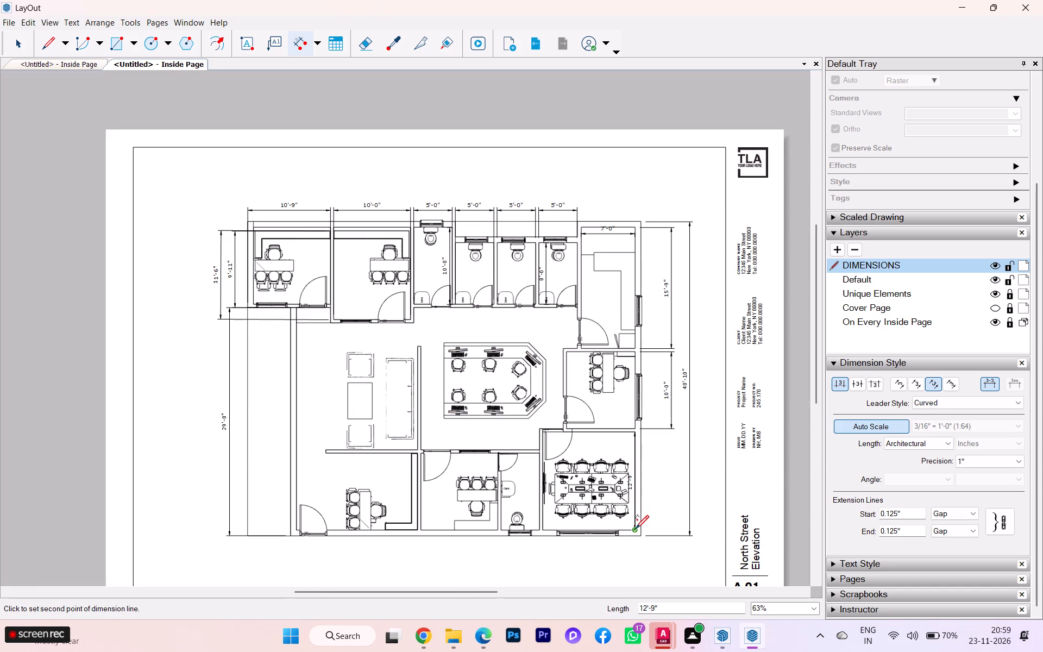
left_click(634, 528)
left_click(675, 516)
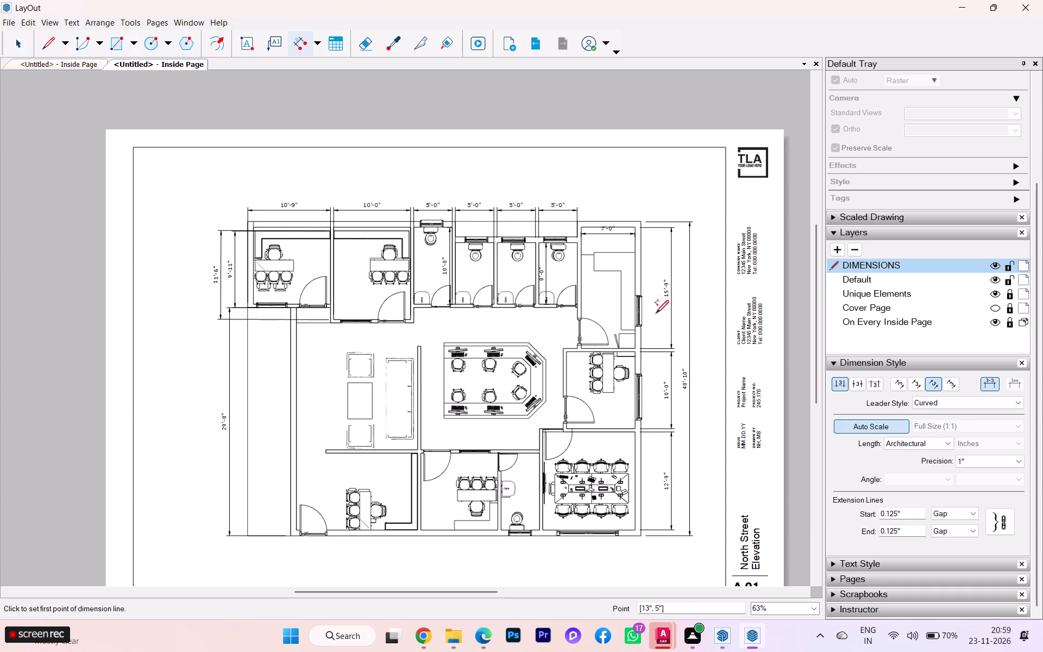
Dimension the right-side office's width between its inner wall faces, placing the dimension line inside the room across the door swing.
scroll(642, 264, "up", 2)
scroll(586, 404, "up", 6)
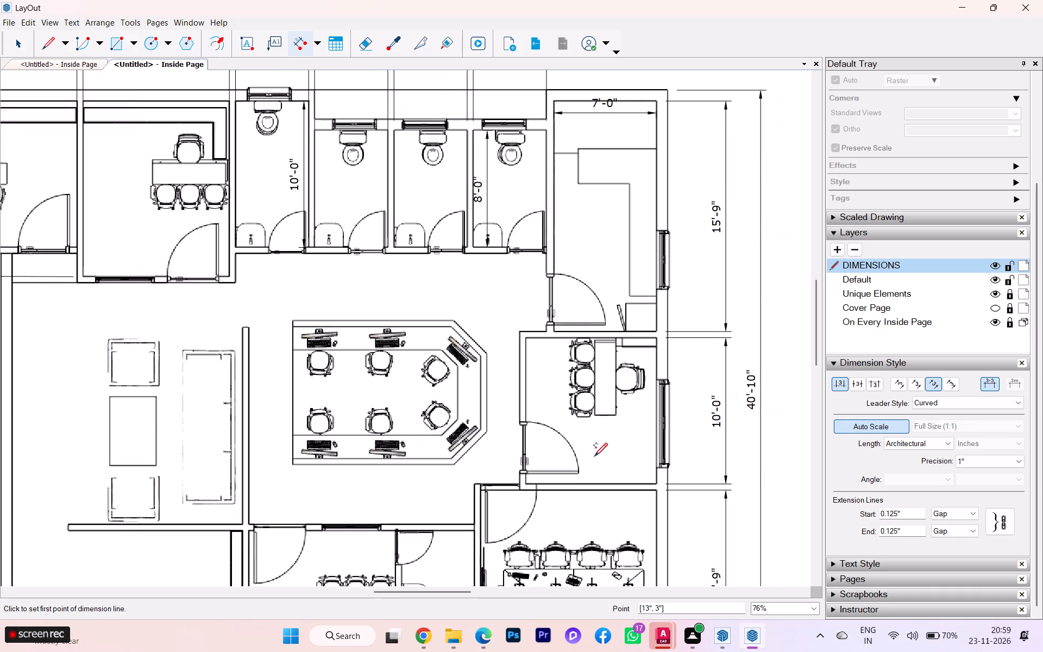
left_click(517, 487)
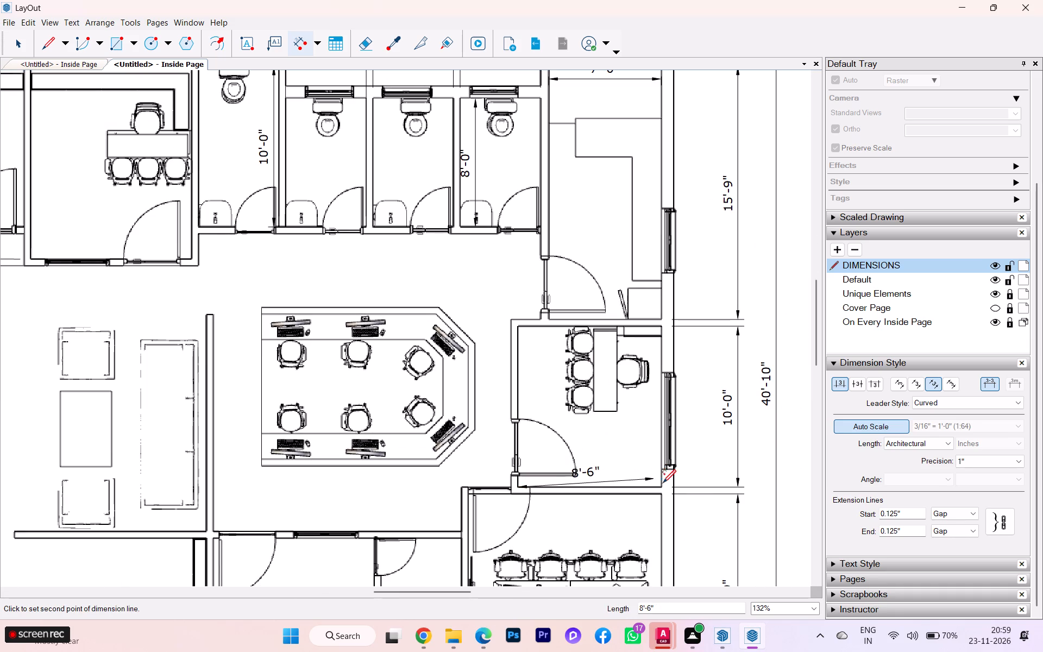
left_click(662, 487)
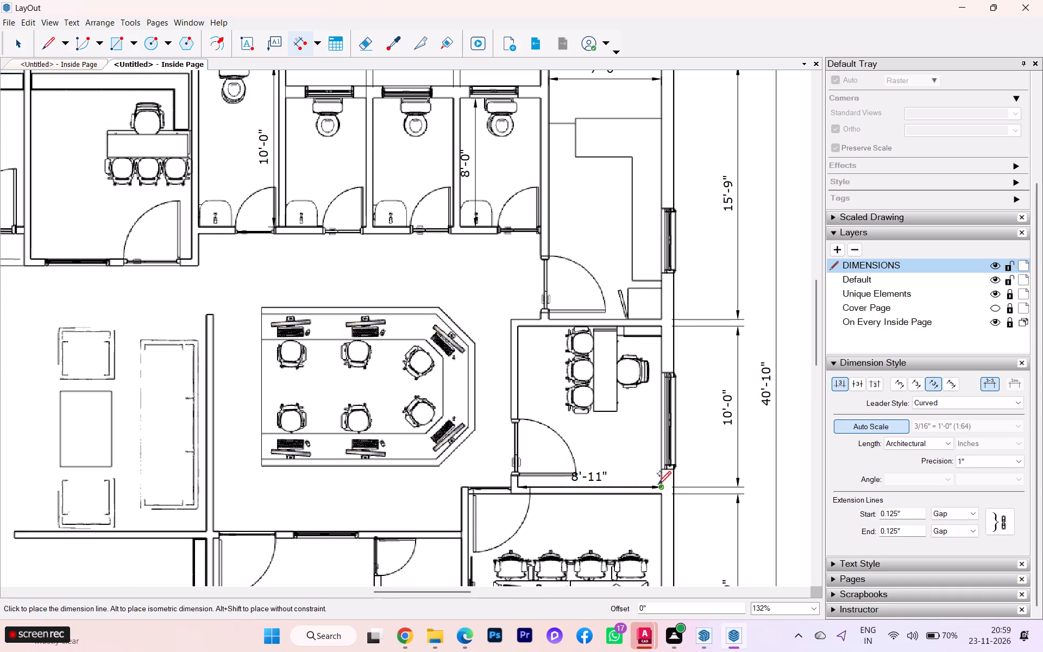
left_click(628, 441)
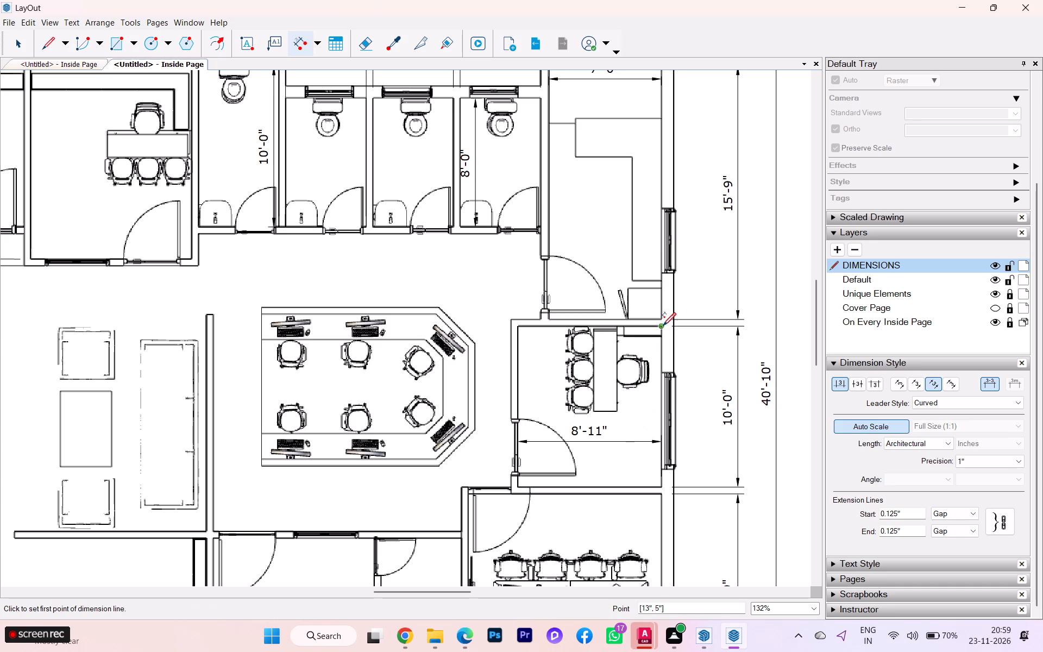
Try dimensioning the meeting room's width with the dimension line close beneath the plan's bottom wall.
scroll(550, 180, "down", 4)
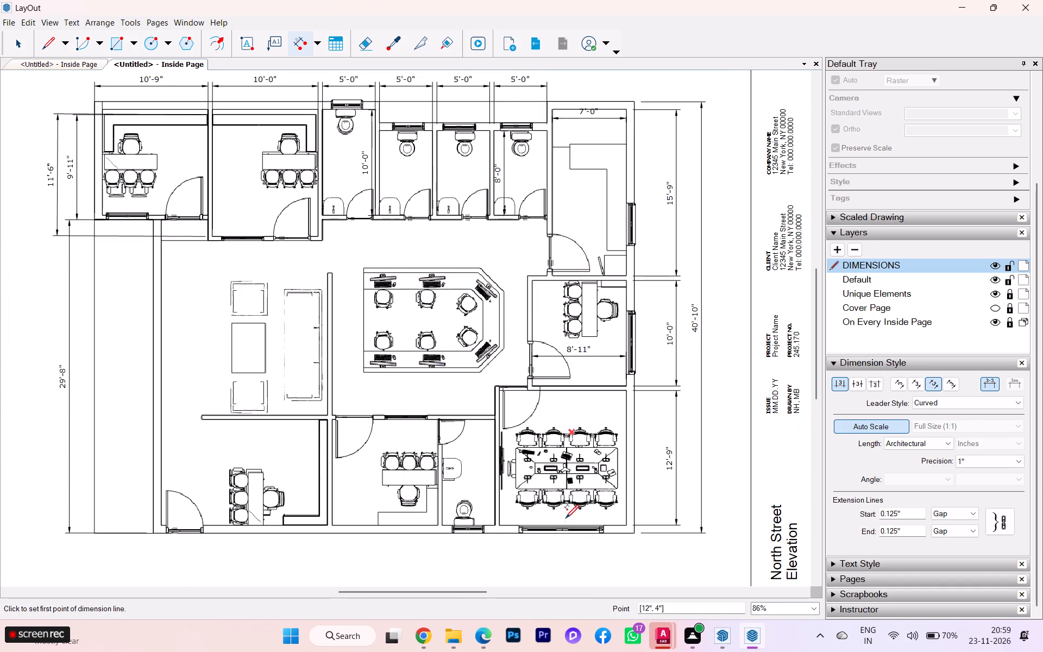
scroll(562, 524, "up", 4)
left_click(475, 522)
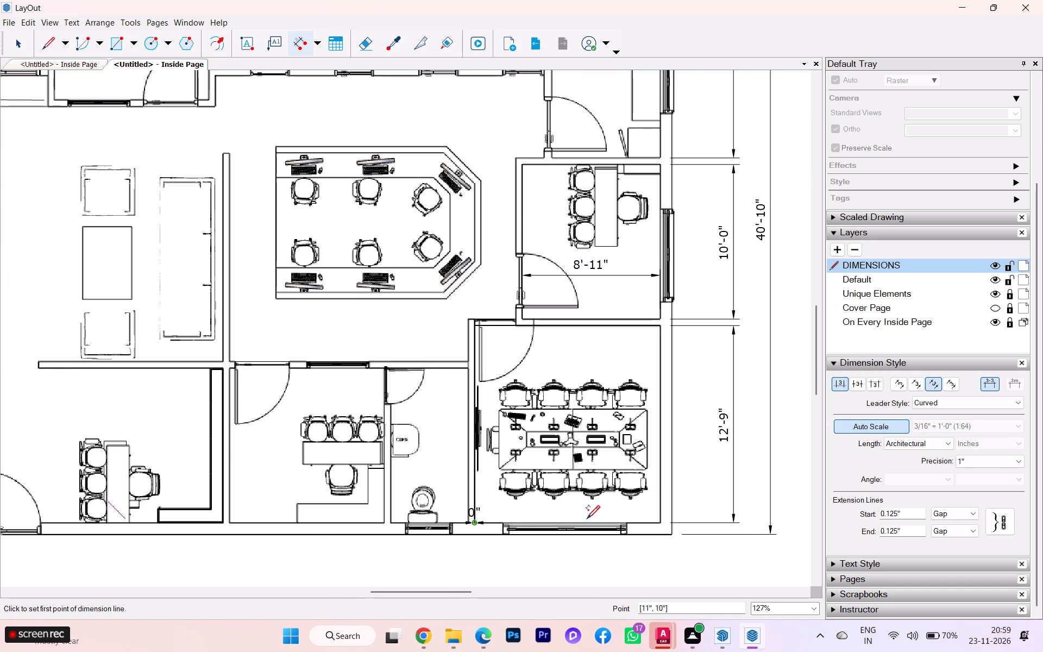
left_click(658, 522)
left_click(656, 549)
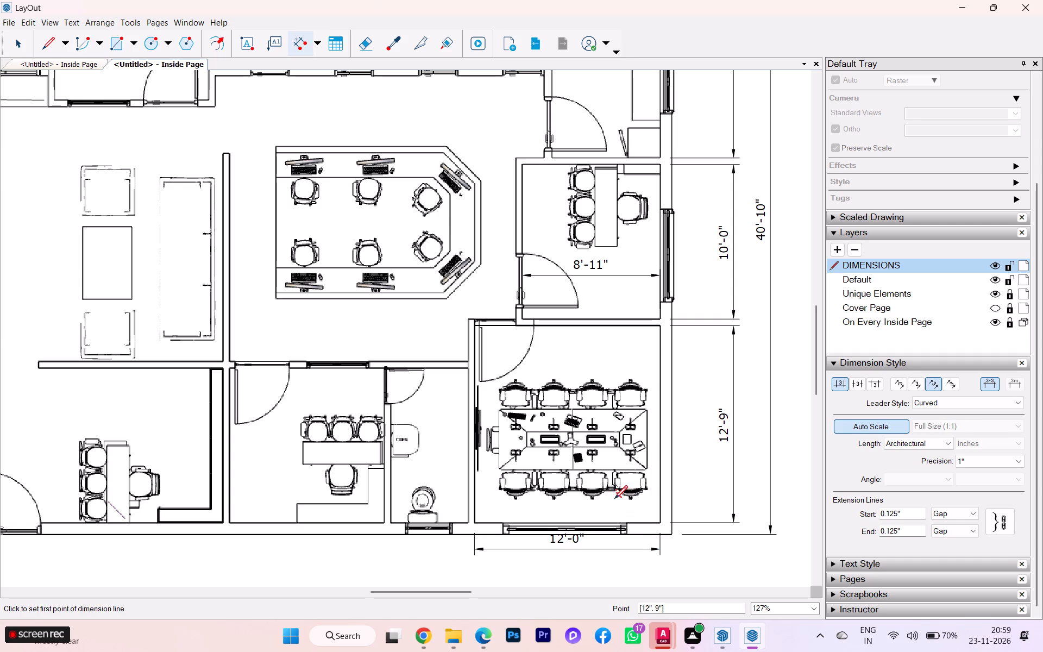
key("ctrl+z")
Dimension the meeting room's width between its inner wall faces, placing it clear of the window below the plan's bottom wall.
left_click(474, 522)
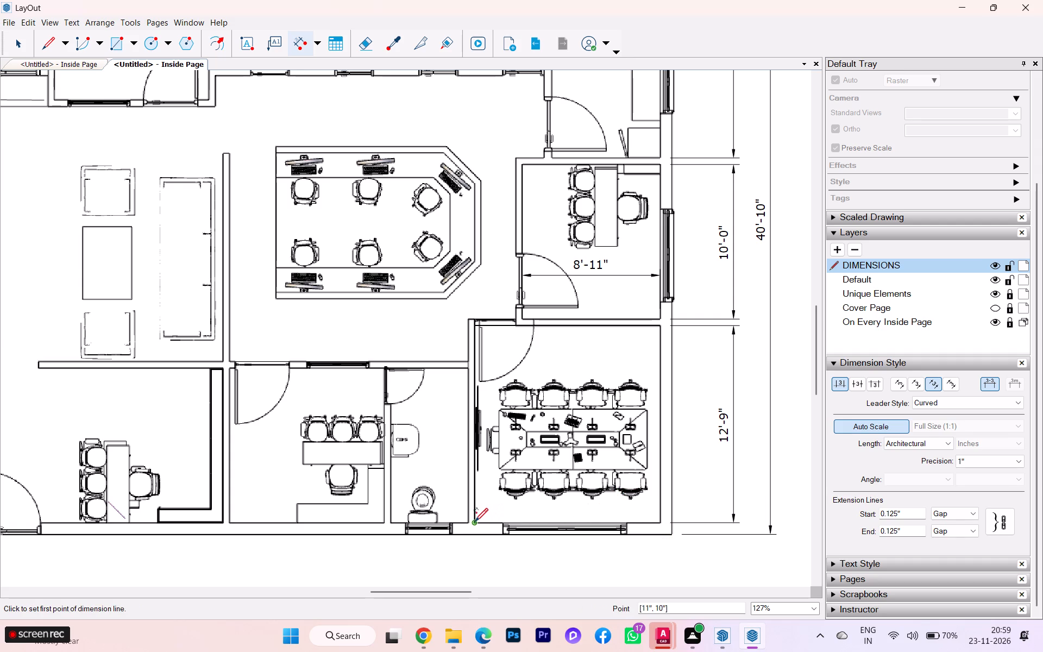
left_click(659, 522)
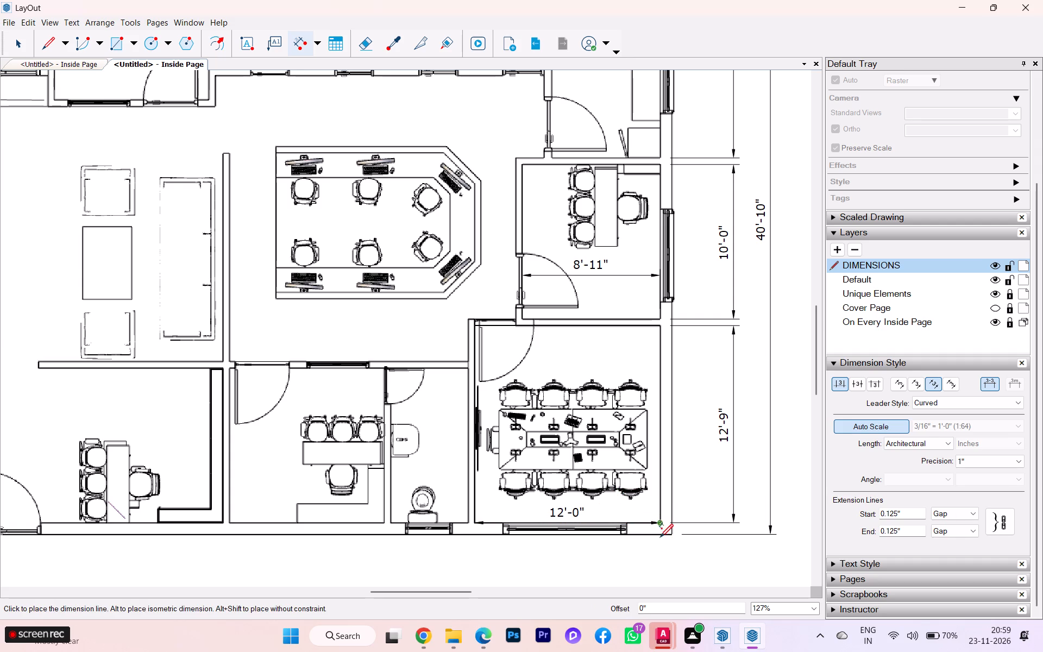
left_click(661, 567)
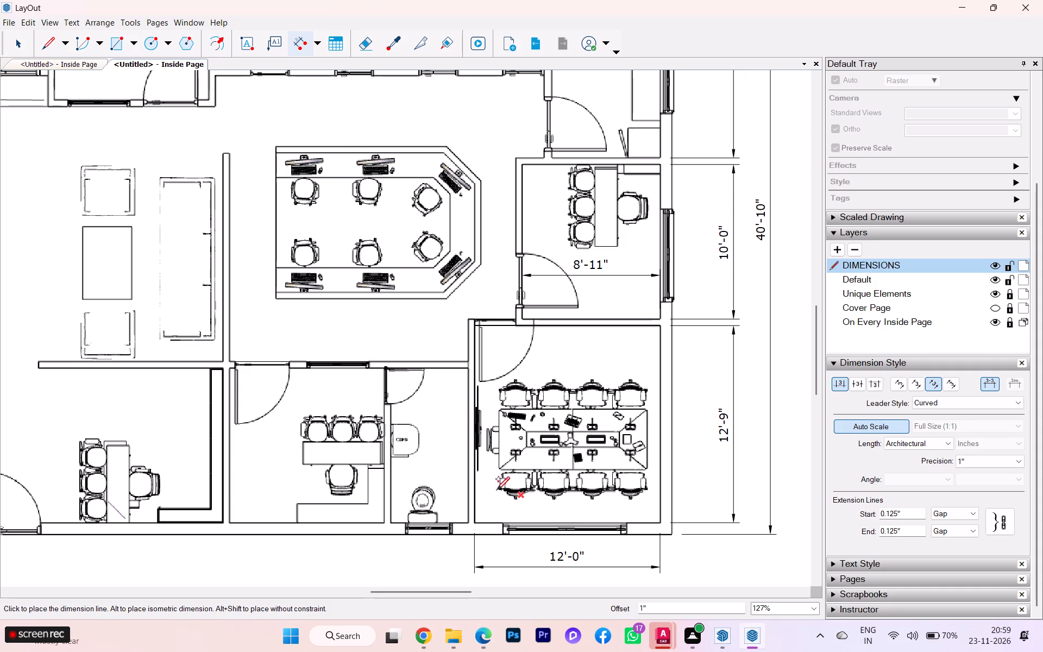
Dimension the combined width of the bottom-middle office and toilet, in line with the meeting room's width dimension below the plan.
scroll(505, 468, "down", 2)
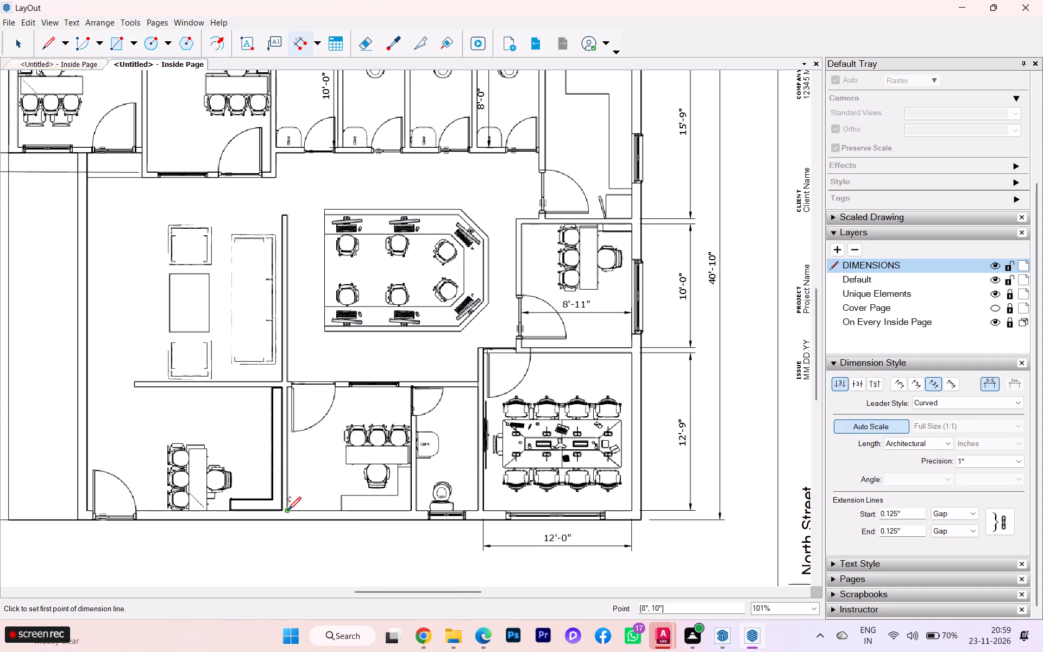
left_click(287, 510)
left_click(476, 511)
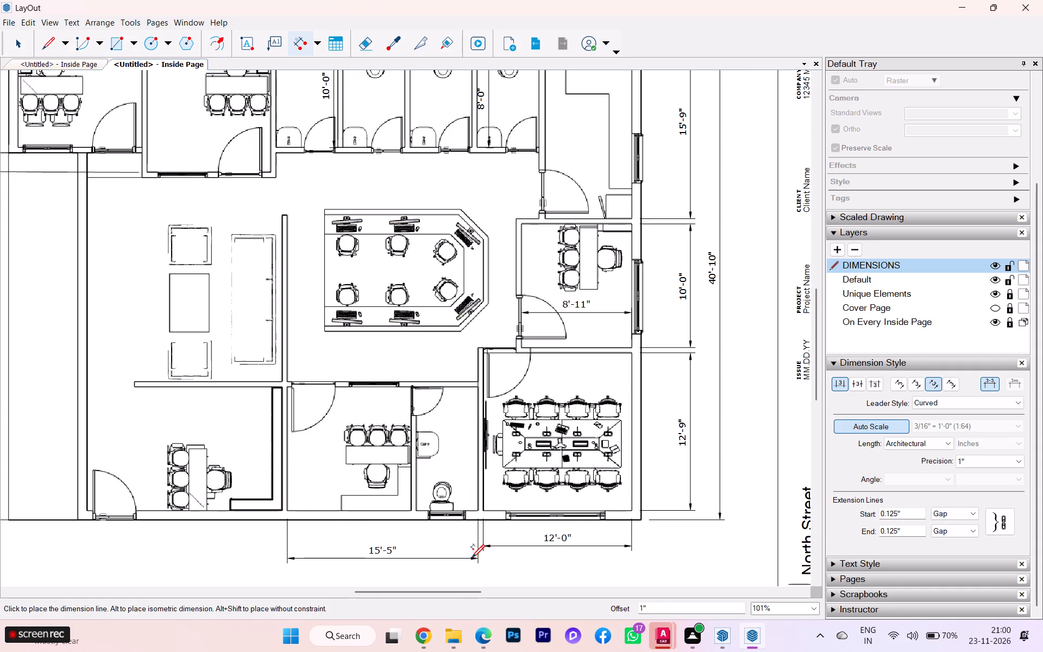
left_click(483, 548)
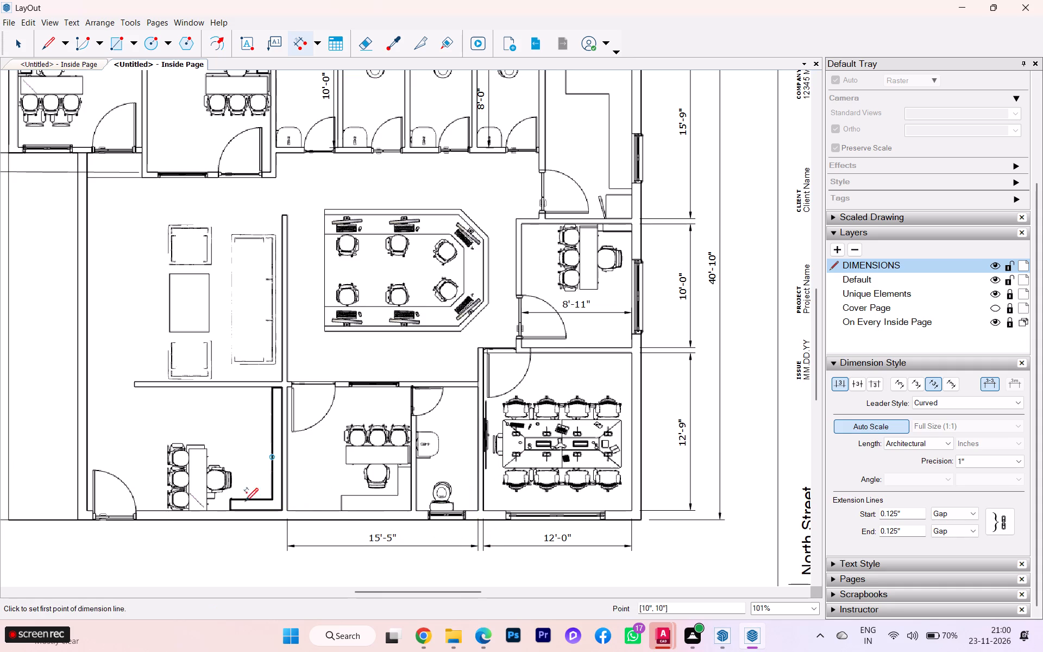
Dimension the bottom-left entrance room's width from within the left wall's thickness to the partition, in line with the other bottom dimensions.
left_click(84, 510)
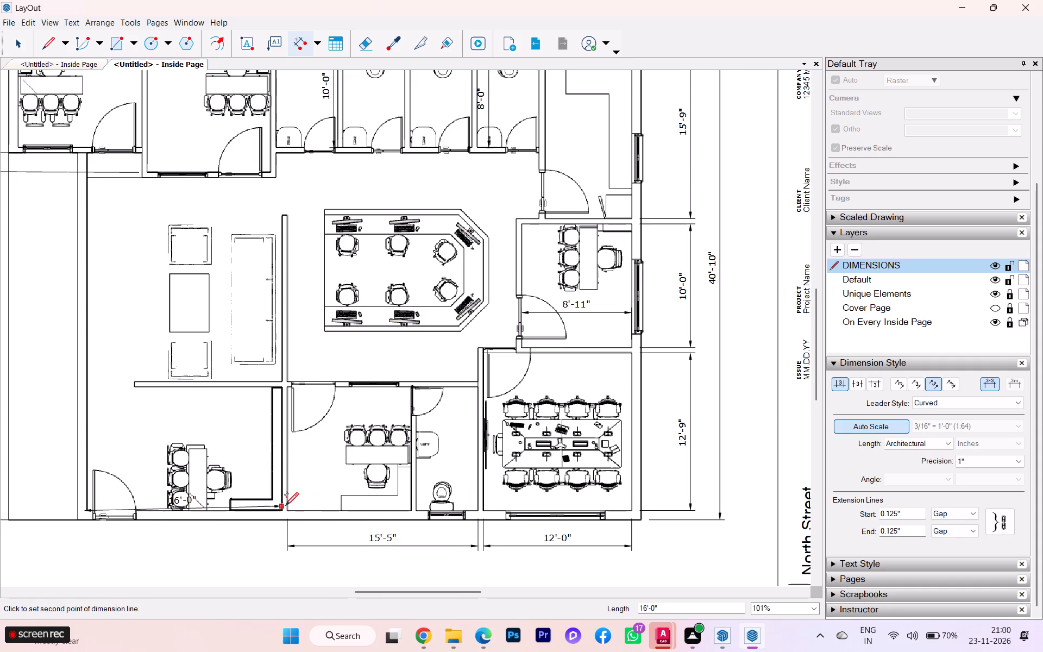
left_click(280, 510)
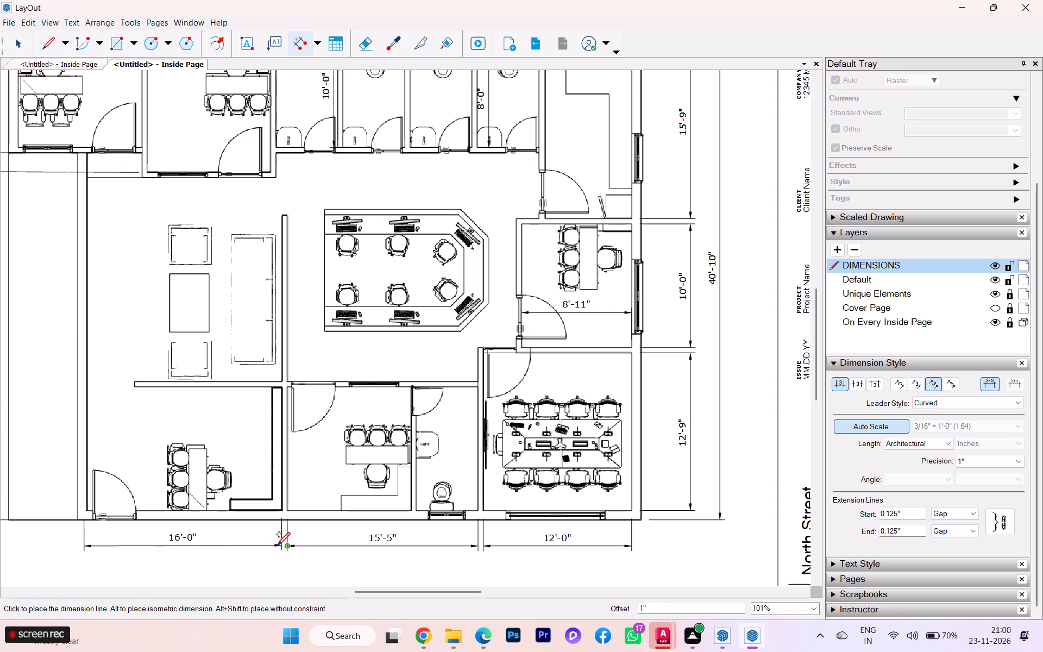
left_click(276, 546)
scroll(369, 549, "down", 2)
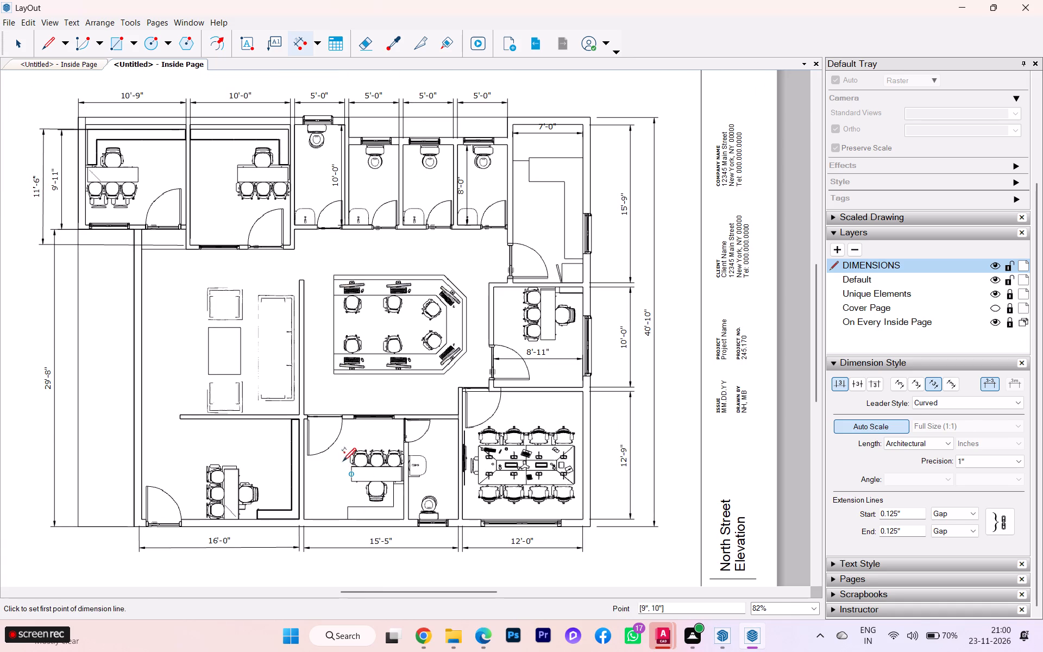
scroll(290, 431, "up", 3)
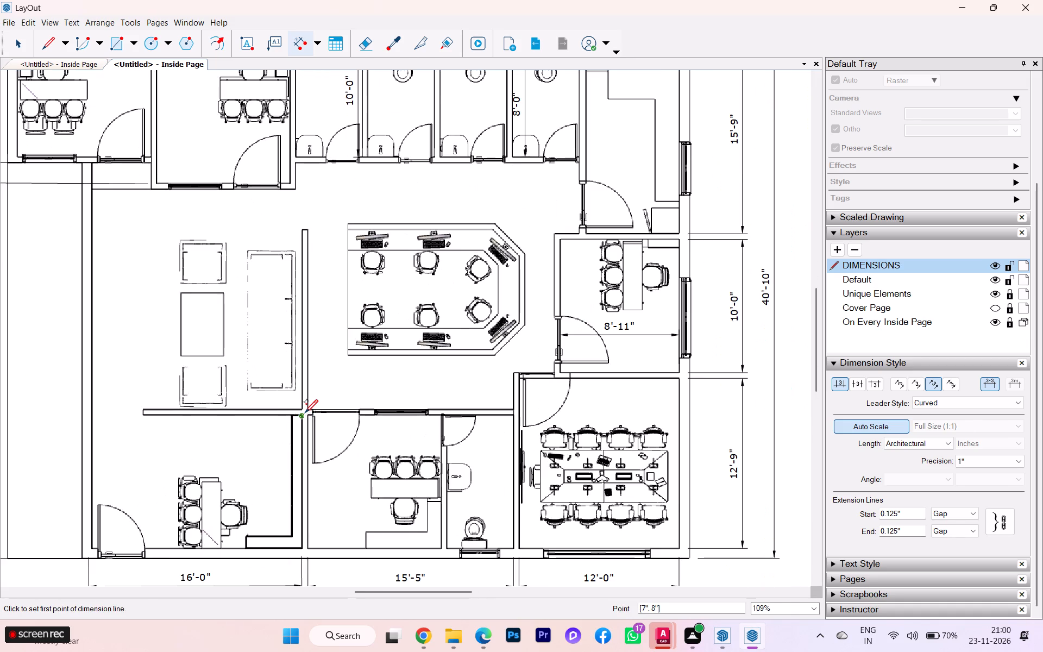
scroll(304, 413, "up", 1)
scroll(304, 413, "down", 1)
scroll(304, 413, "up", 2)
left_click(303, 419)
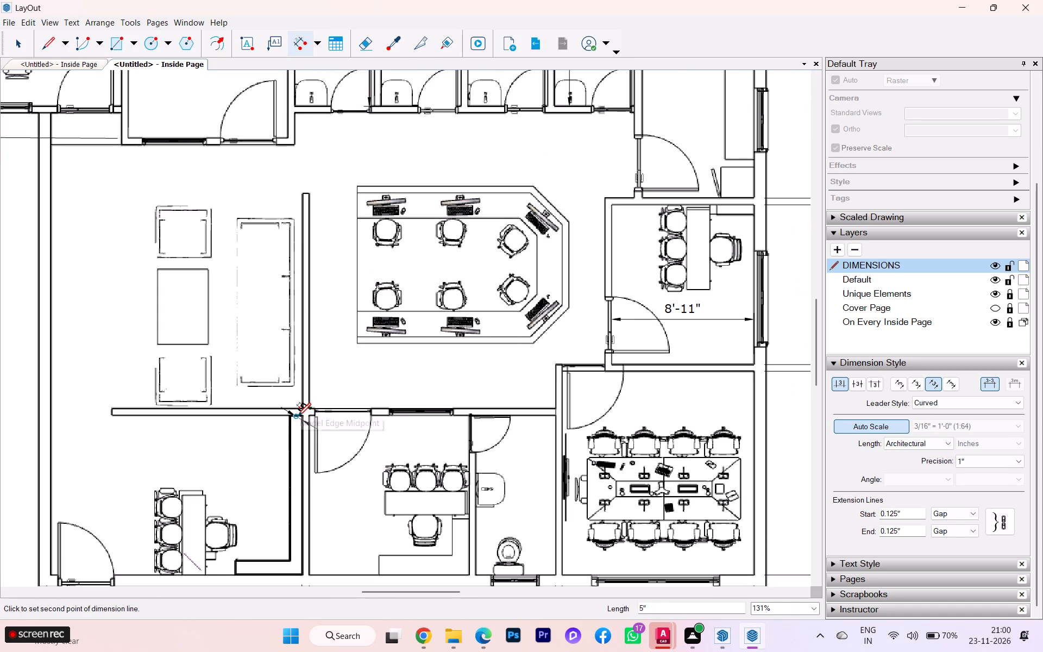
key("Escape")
Dimension the entrance room's clear width from the left wall's inner face to the partition, aligned with the row below the plan.
scroll(321, 407, "down", 3)
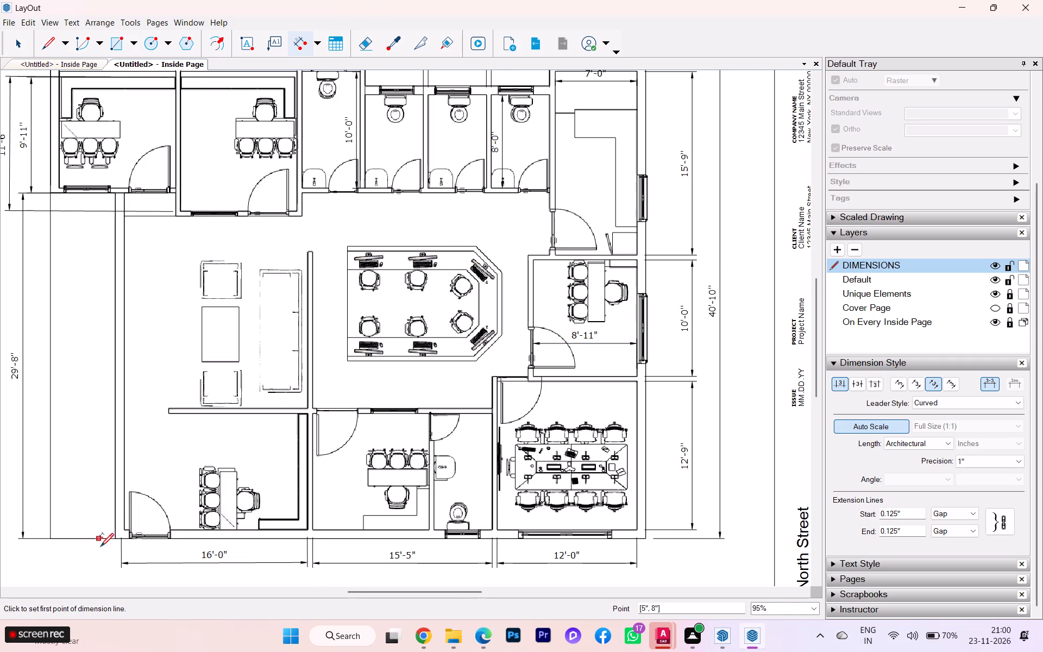
scroll(123, 536, "up", 2)
left_click(125, 530)
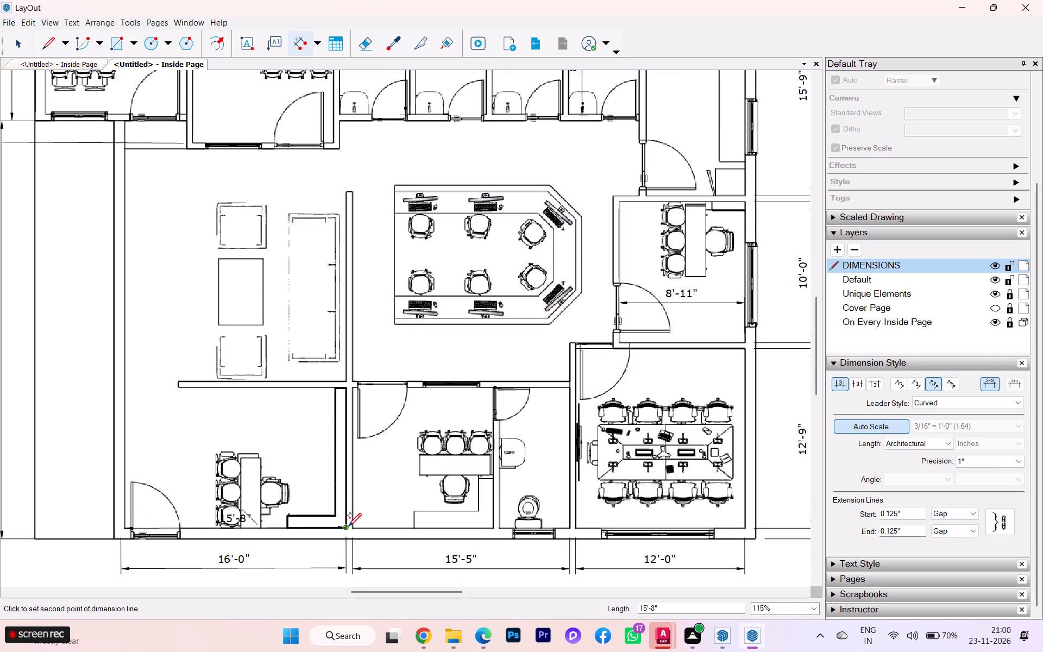
left_click(347, 526)
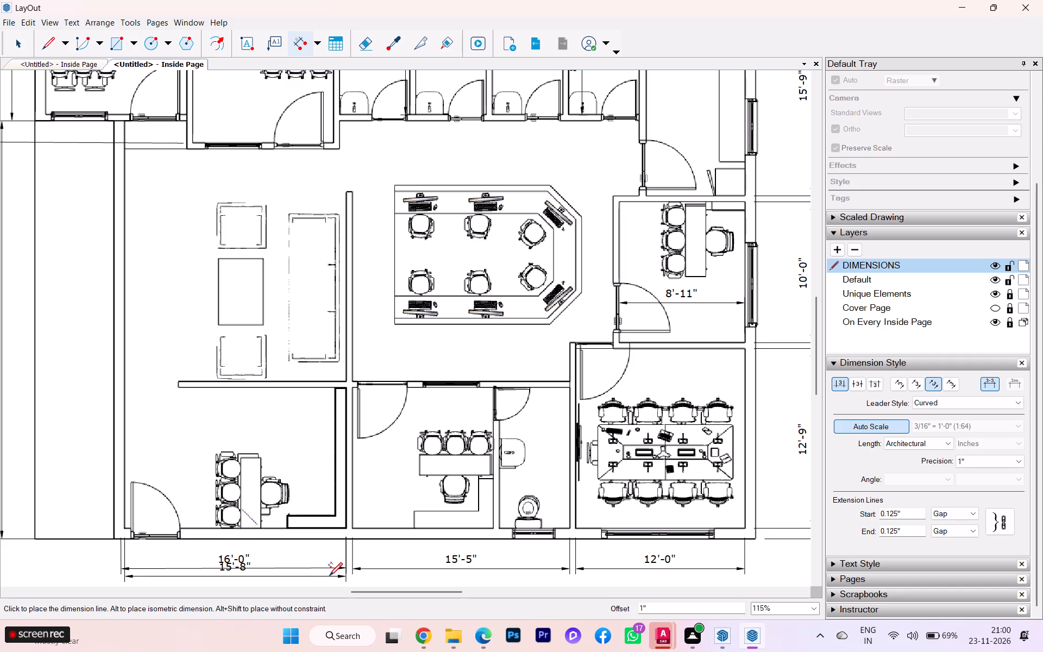
left_click(339, 572)
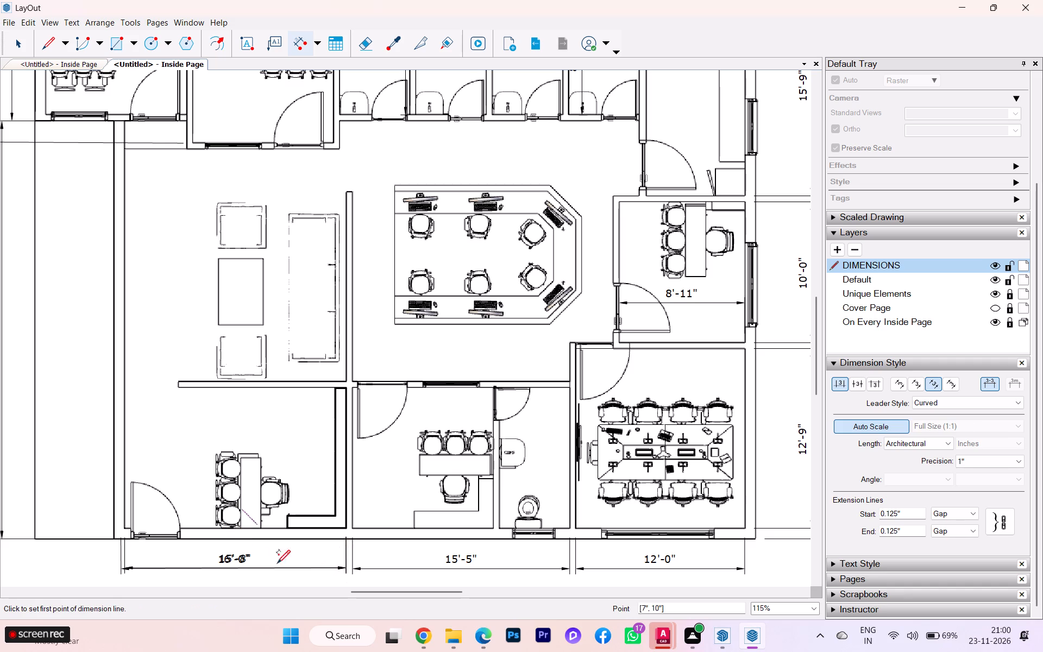
Delete the overlapping entrance-room width dimension that starts within the left wall's thickness, below the plan.
scroll(197, 571, "up", 6)
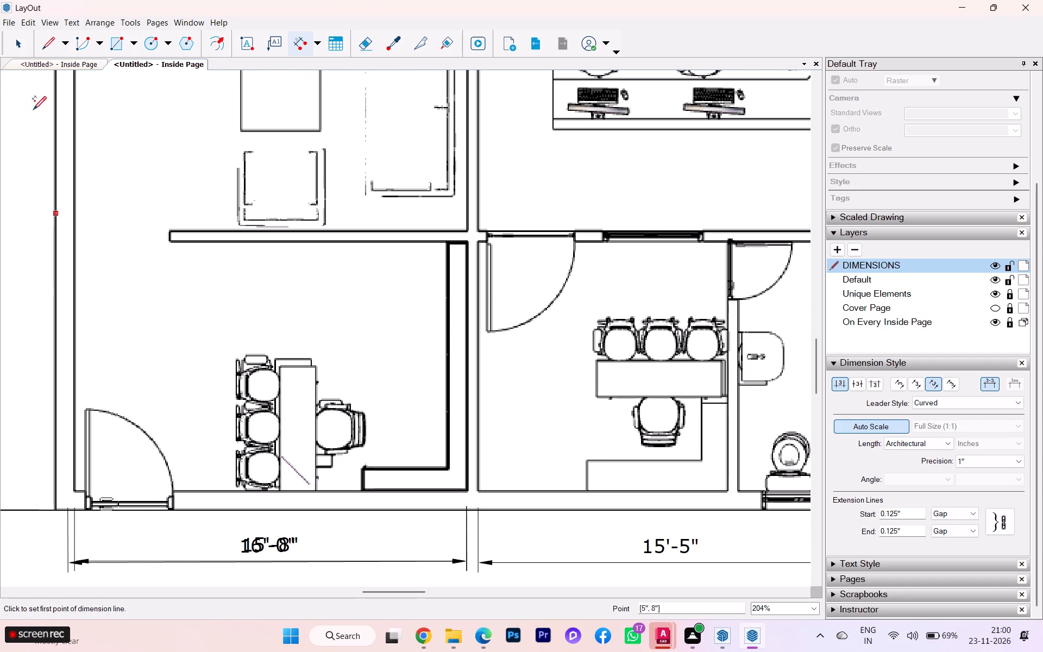
left_click(19, 47)
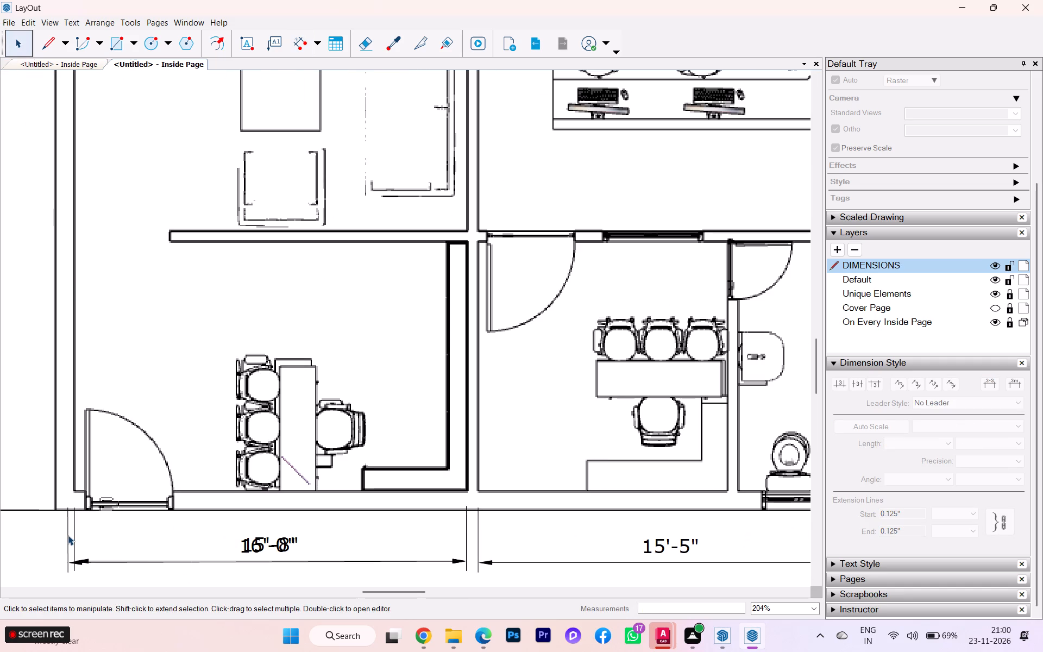
left_click(68, 536)
key("Delete")
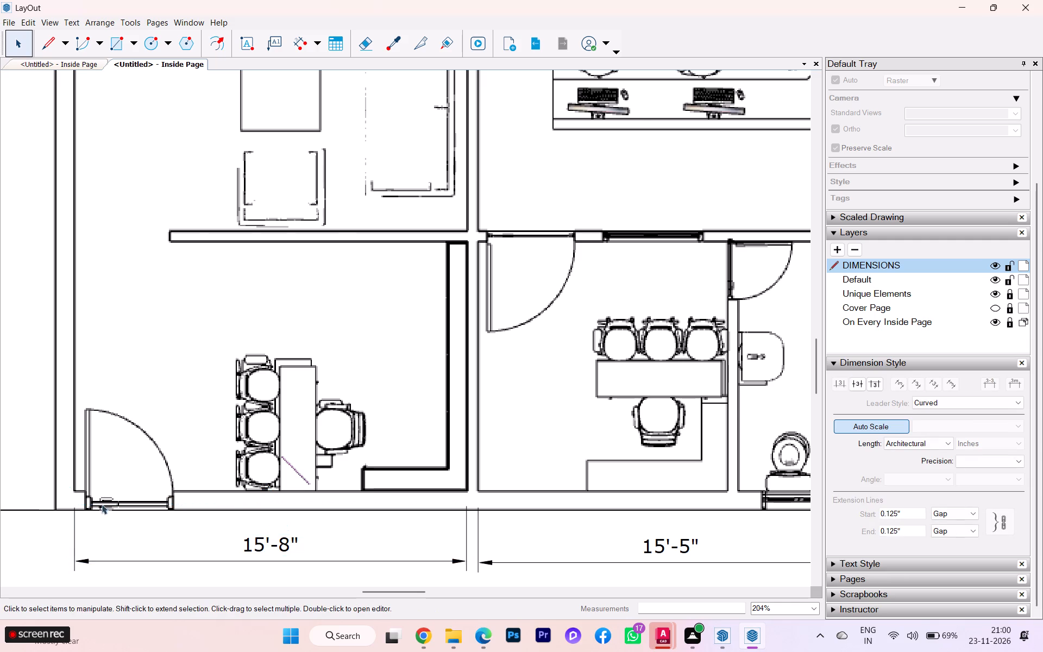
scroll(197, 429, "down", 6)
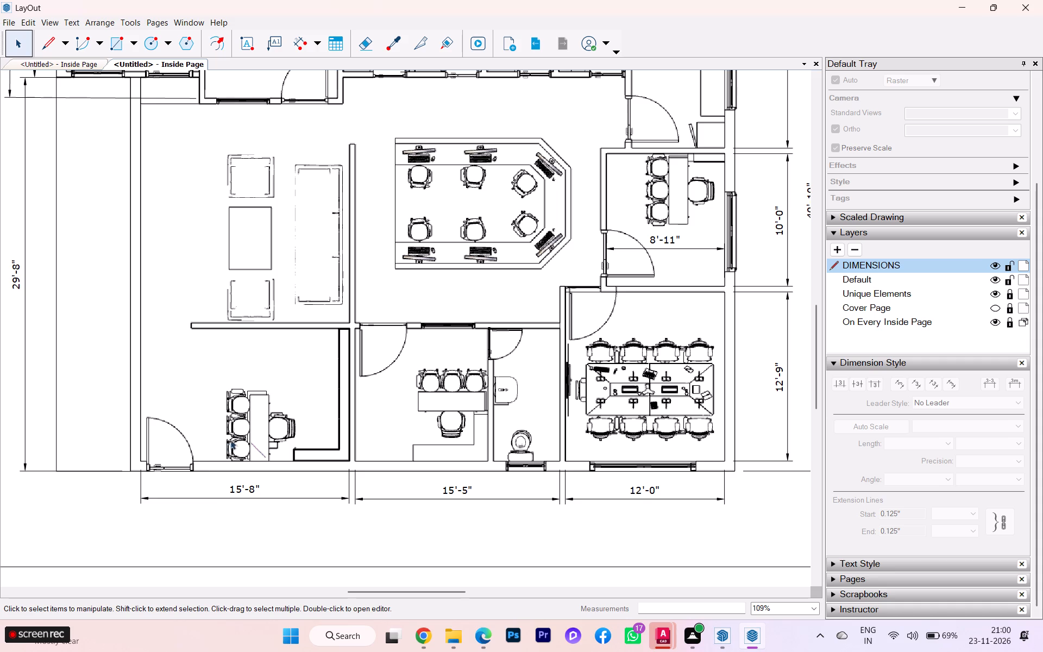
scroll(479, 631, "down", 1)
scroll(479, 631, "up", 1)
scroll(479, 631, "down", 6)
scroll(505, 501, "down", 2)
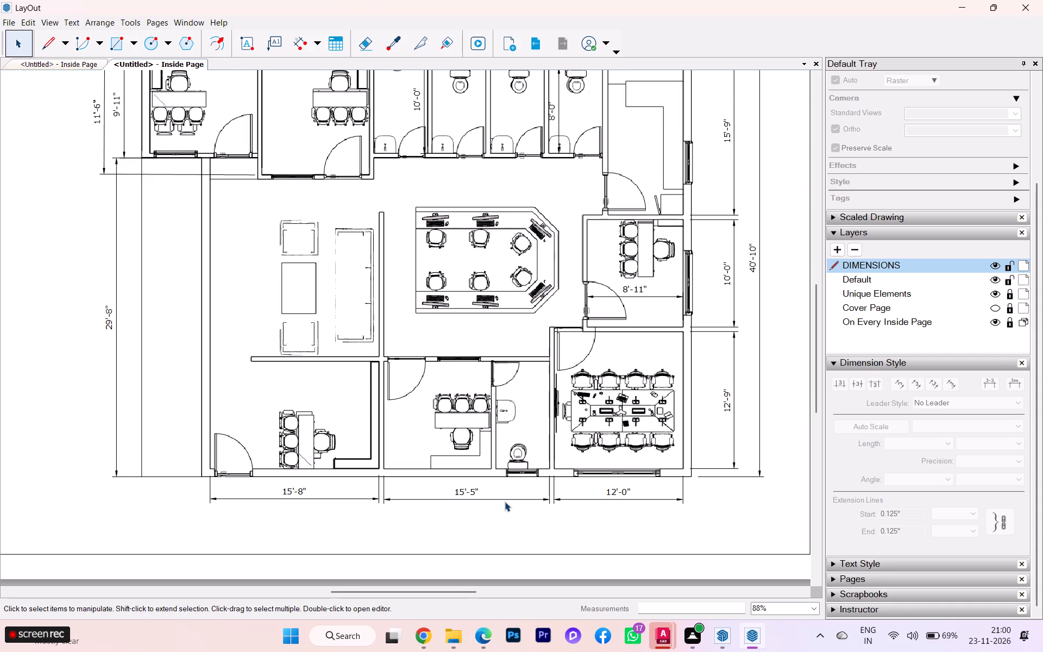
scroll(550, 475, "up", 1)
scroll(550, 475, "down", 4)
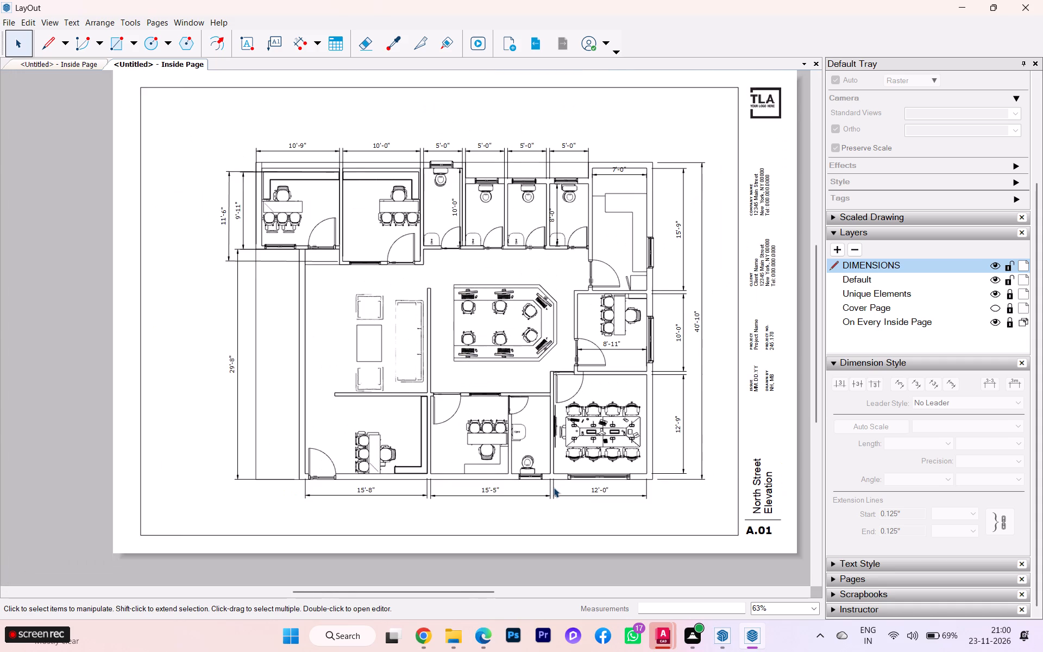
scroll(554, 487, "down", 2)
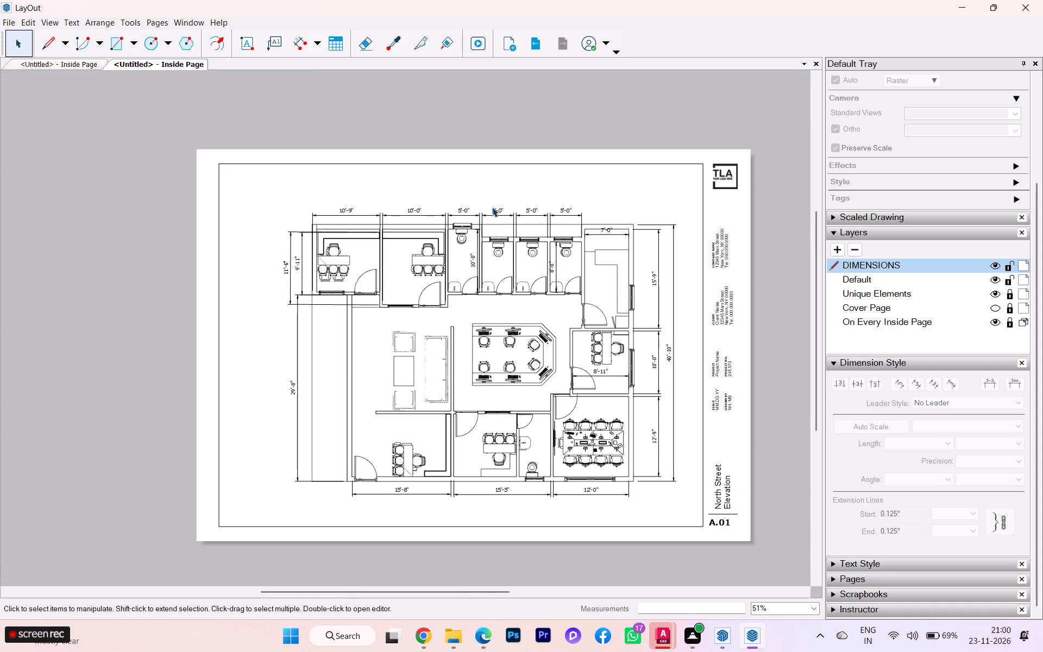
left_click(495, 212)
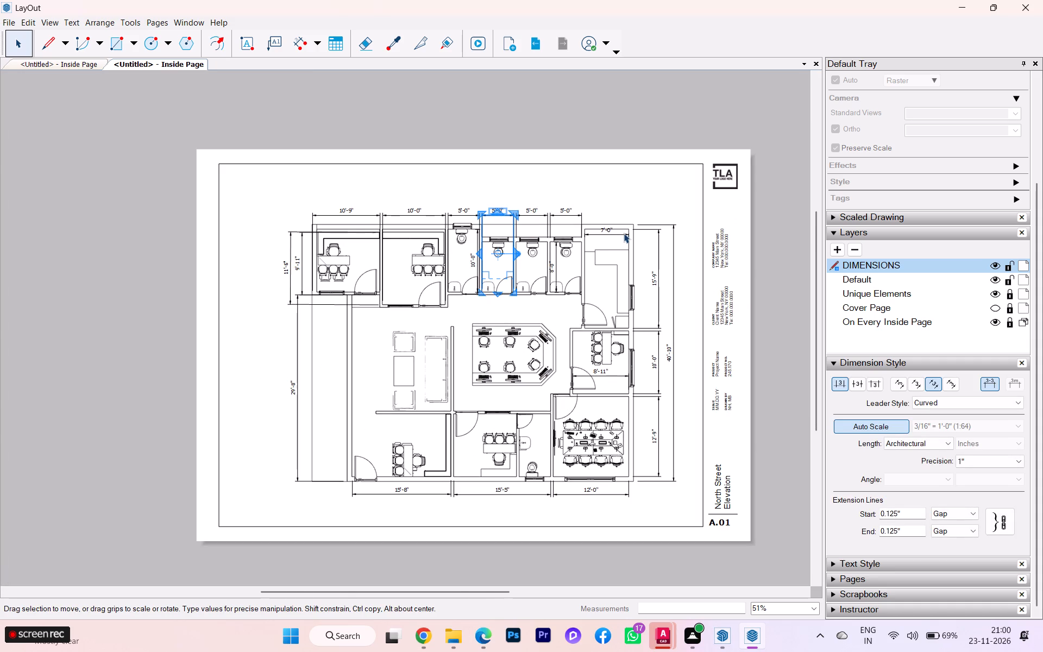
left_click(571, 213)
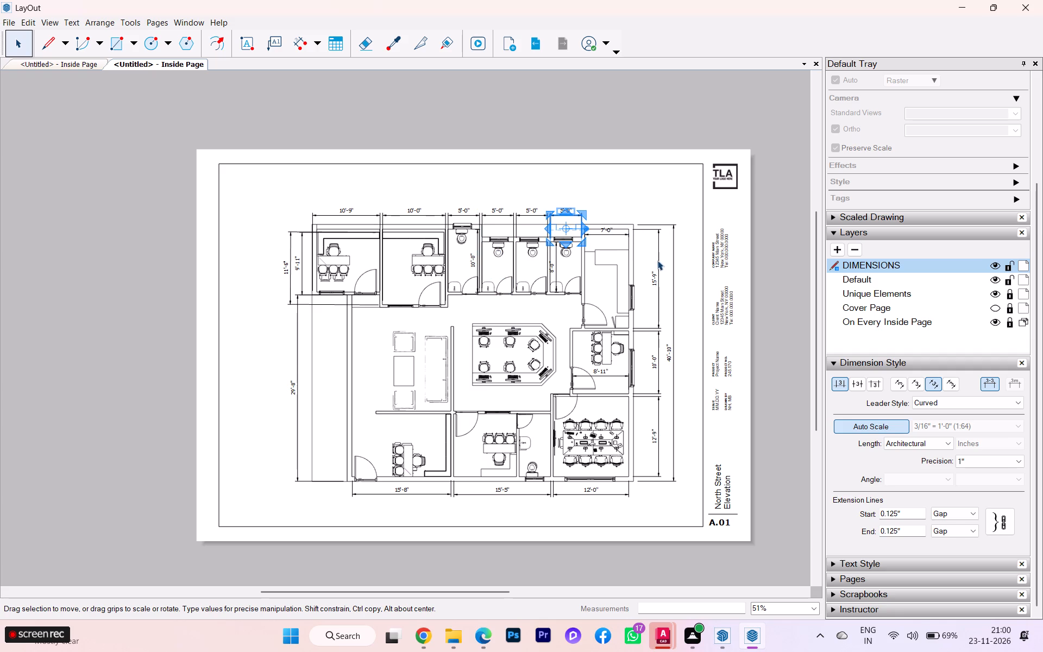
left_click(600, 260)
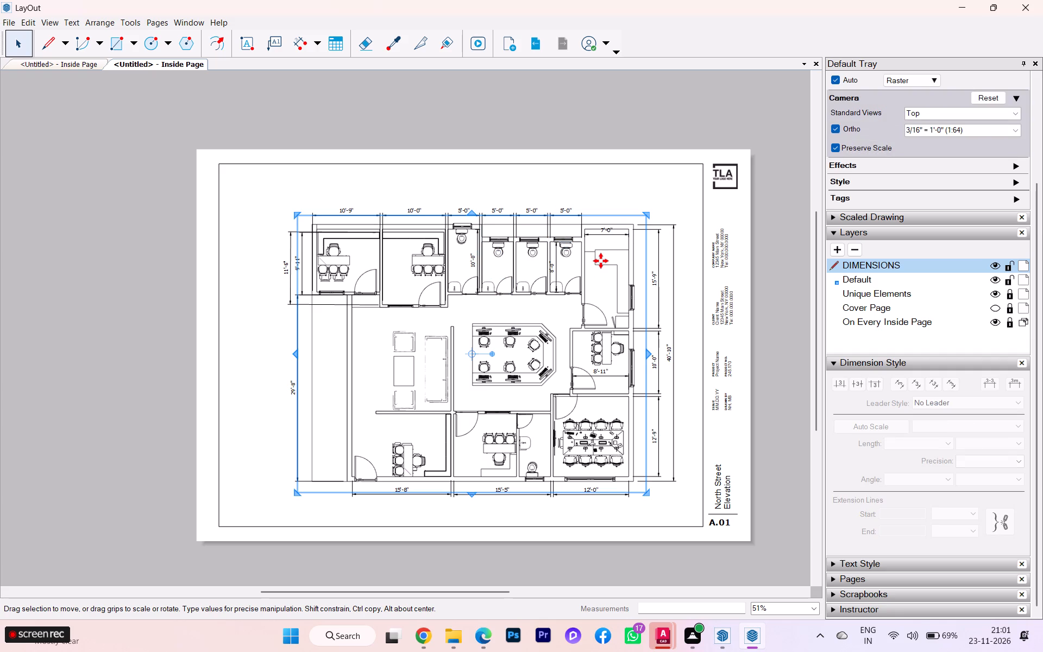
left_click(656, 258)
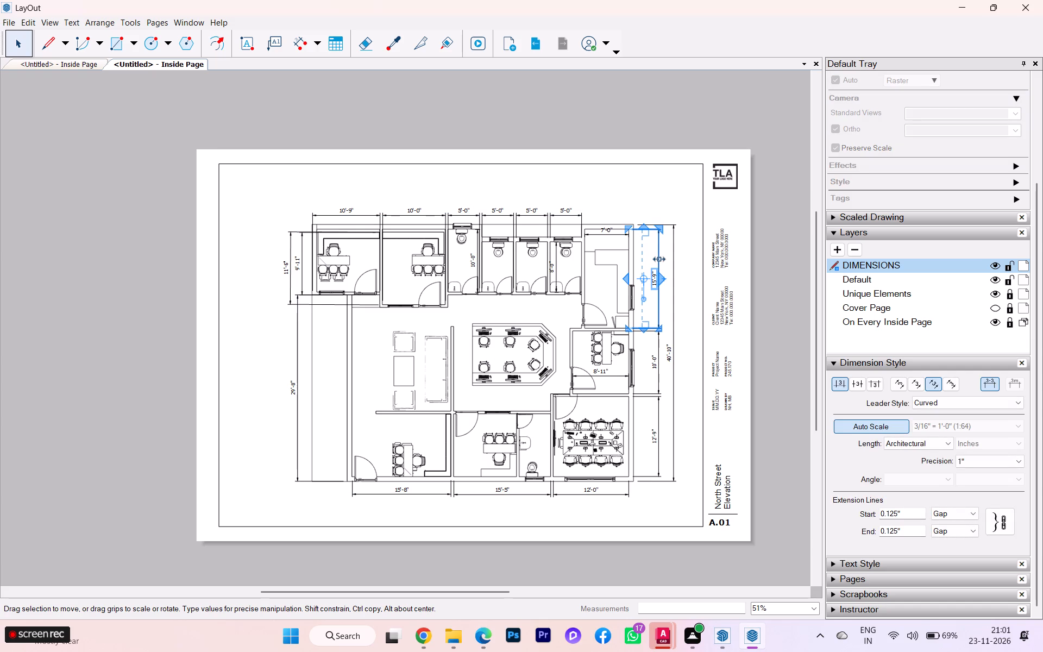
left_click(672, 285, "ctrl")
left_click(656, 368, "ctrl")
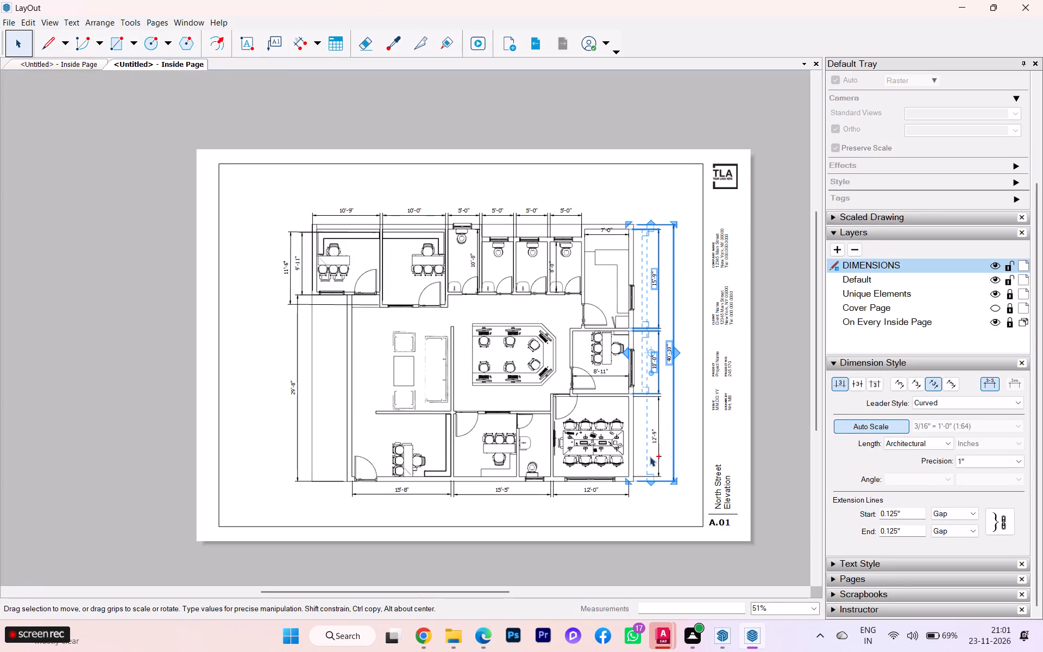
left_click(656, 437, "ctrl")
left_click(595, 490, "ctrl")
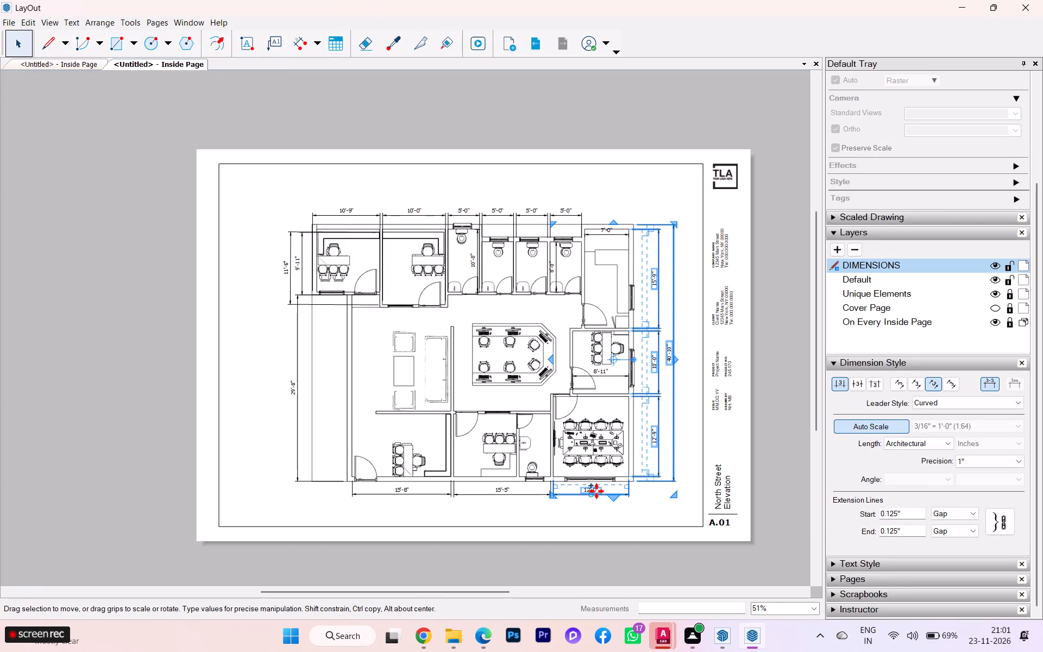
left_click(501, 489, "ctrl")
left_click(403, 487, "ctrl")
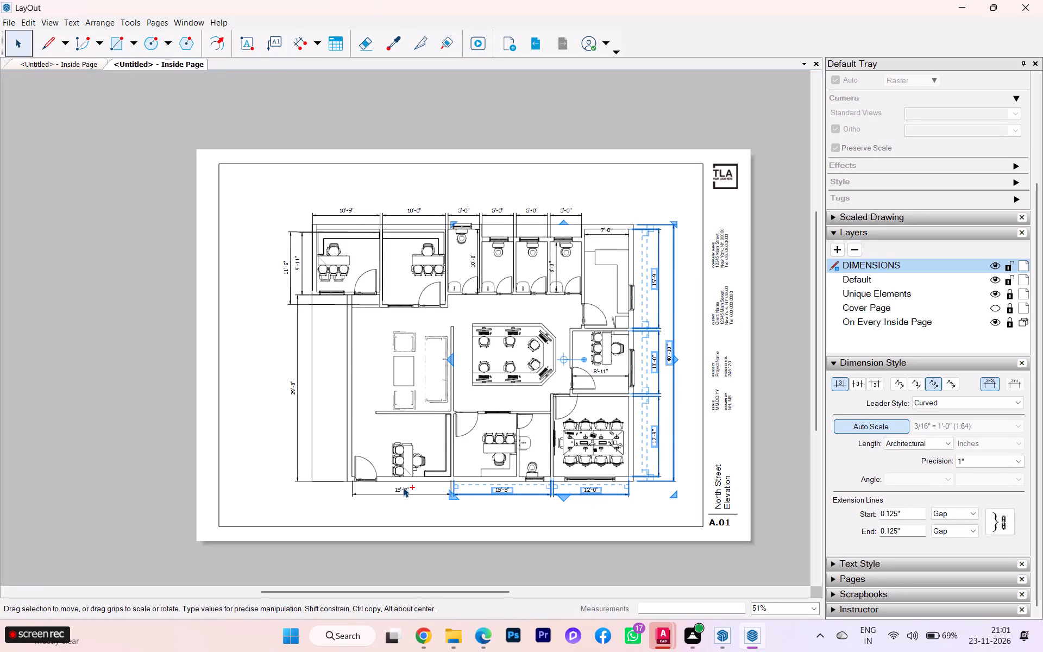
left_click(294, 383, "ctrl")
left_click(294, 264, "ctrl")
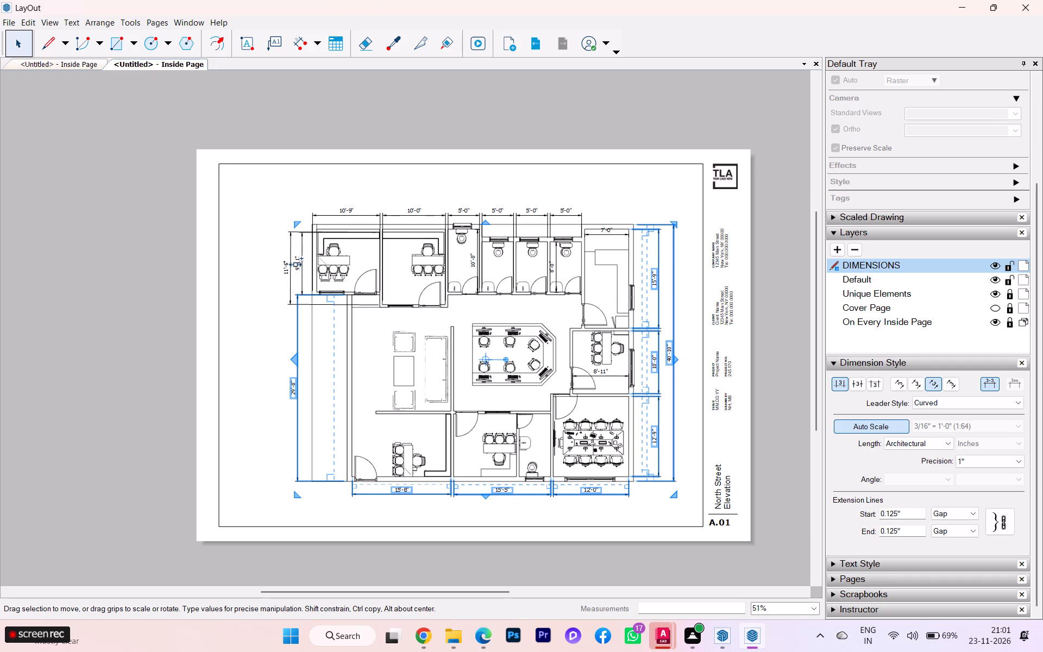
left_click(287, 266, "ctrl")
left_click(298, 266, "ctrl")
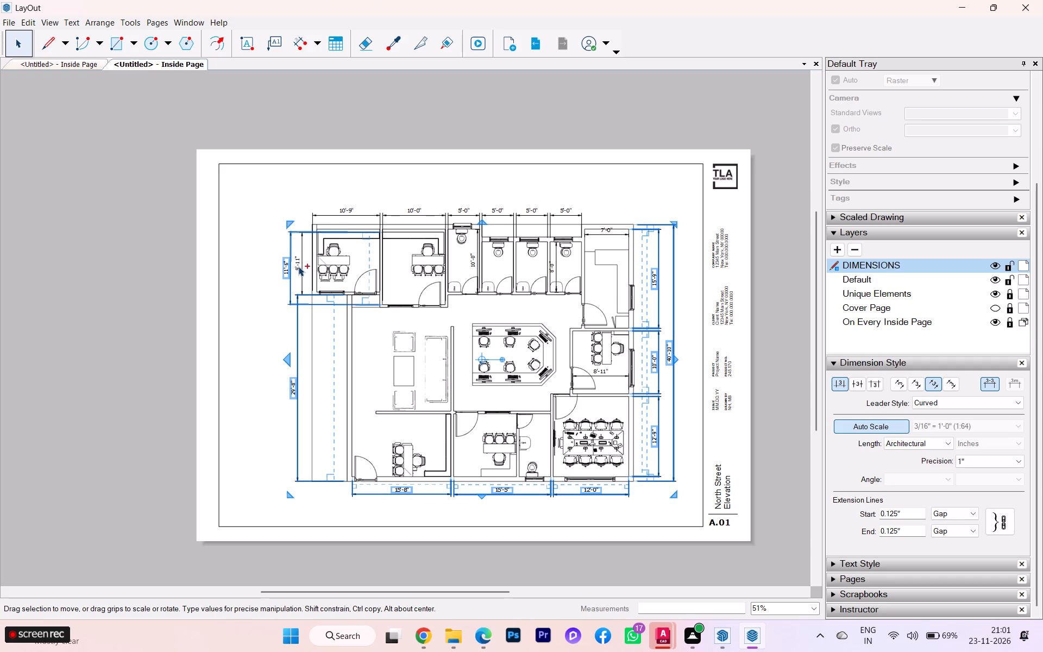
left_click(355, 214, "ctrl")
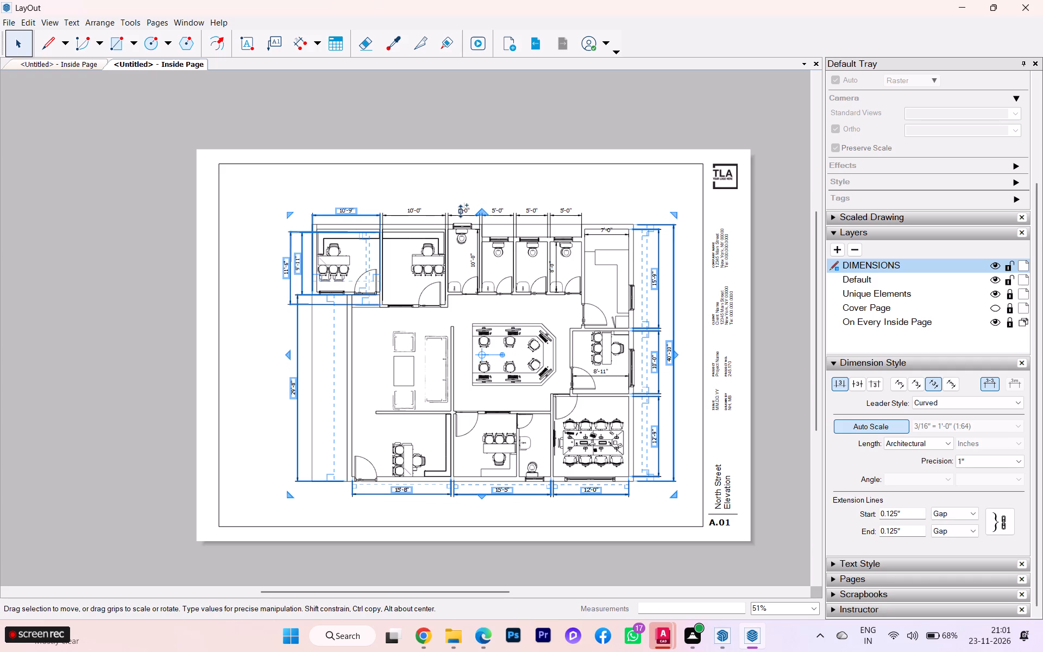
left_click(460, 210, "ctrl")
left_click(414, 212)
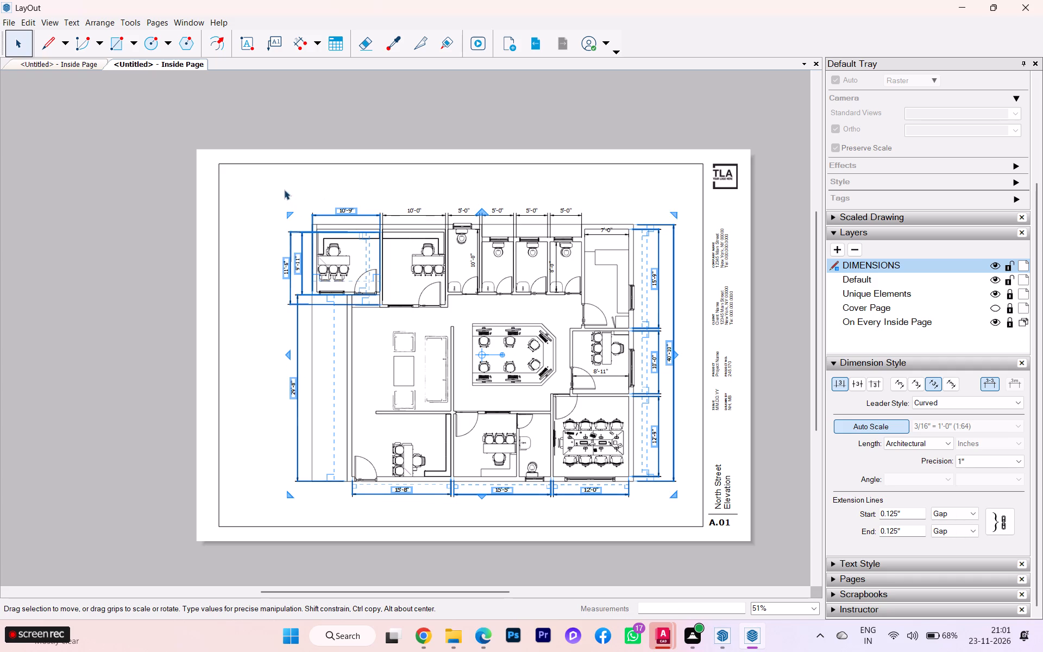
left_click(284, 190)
Select all entities on the DIMENSIONS layer and centre their dimension text on the dimension lines.
right_click(877, 259)
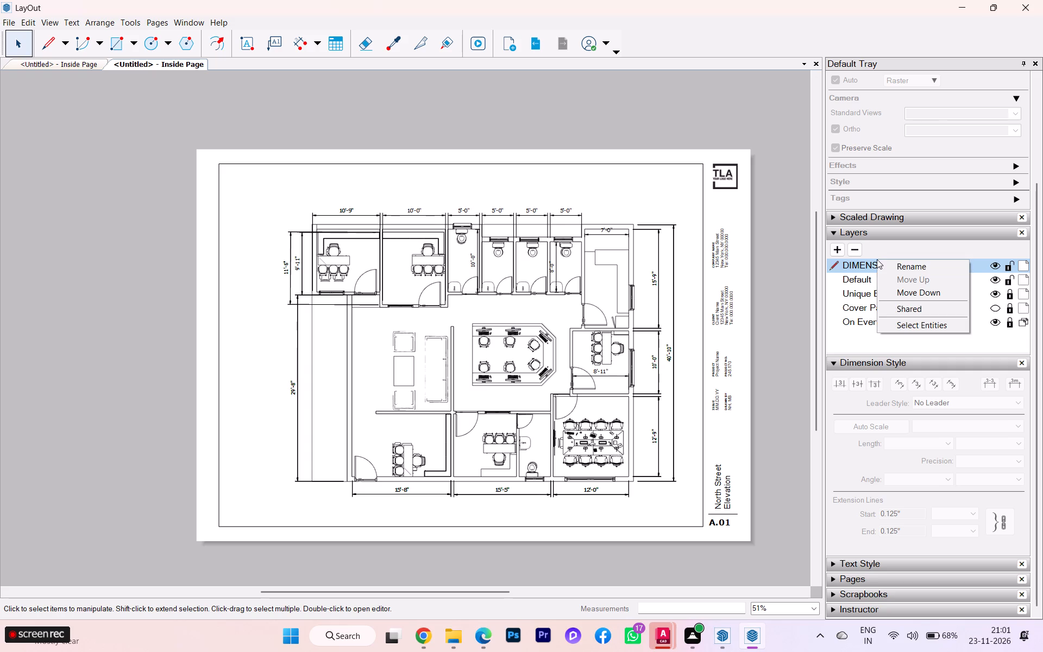
left_click(902, 323)
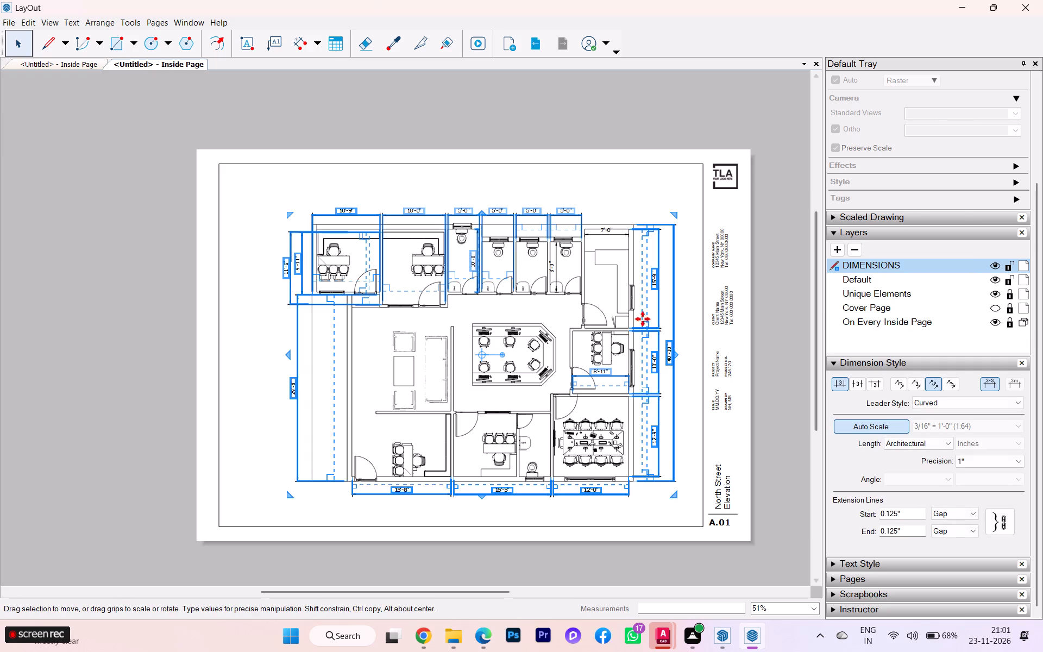
scroll(465, 305, "up", 2)
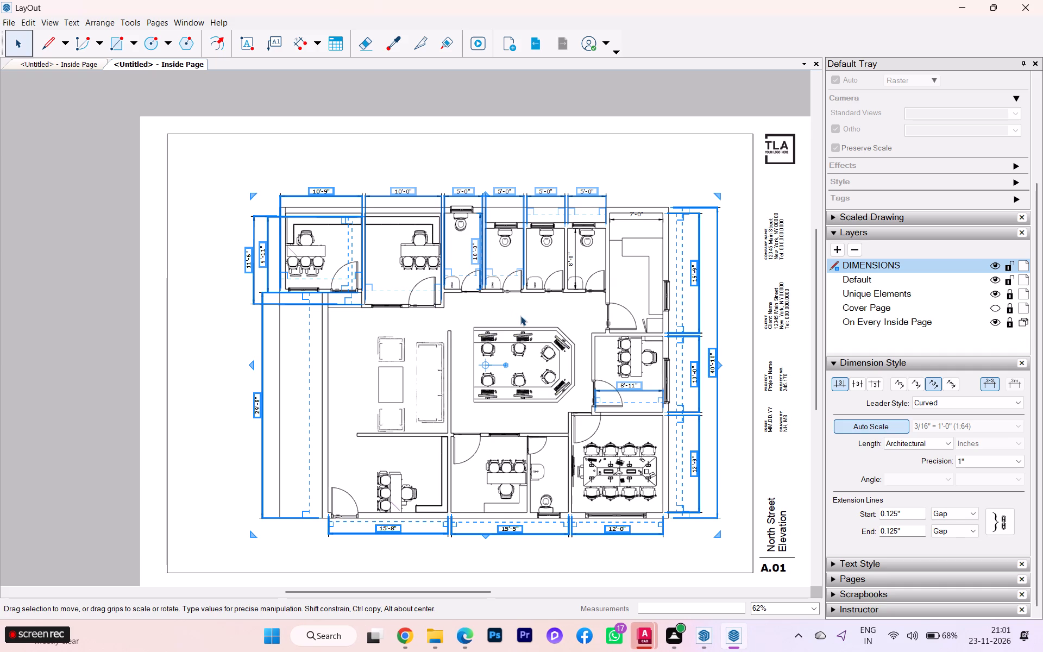
scroll(853, 124, "up", 3)
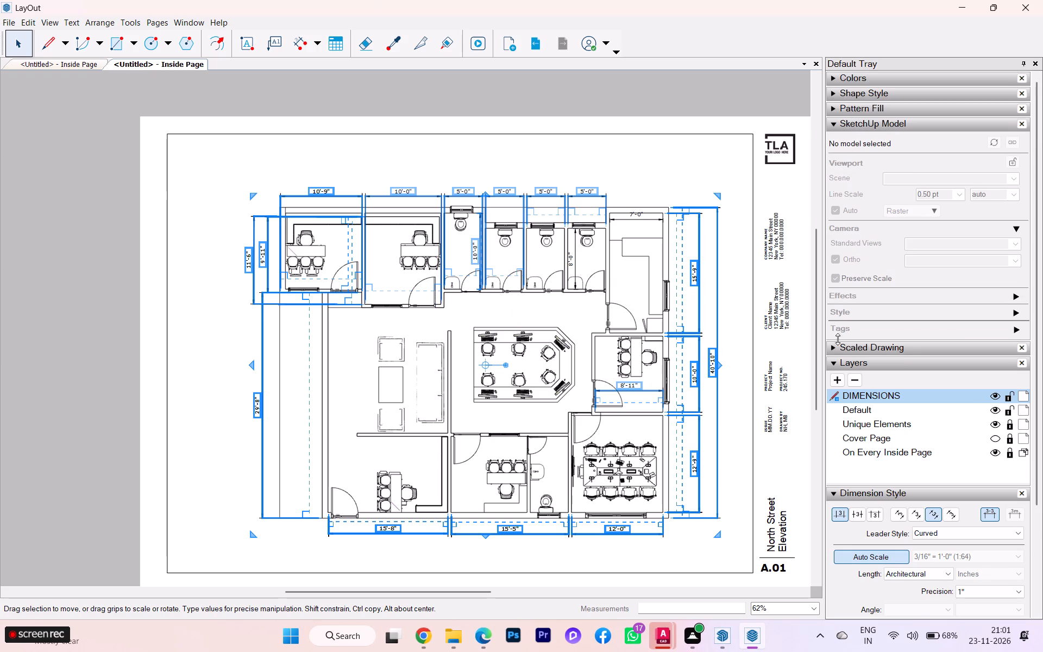
left_click(858, 515)
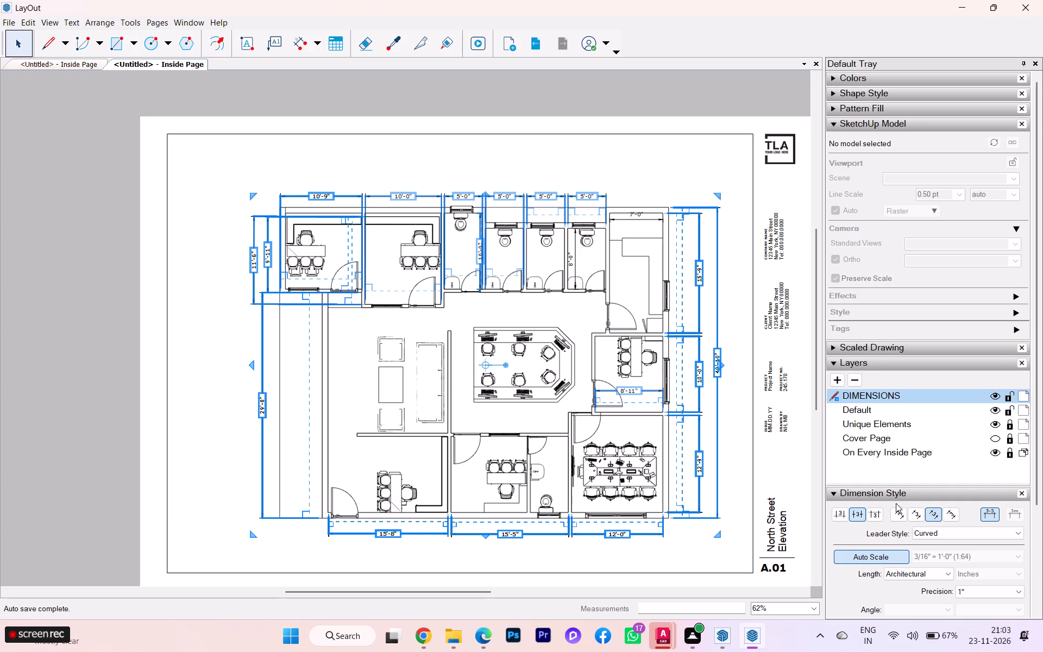
Set the selected dimensions' text colour to dark red, RGB 143, 0, 0, and clear the selection.
scroll(896, 507, "down", 3)
scroll(849, 488, "down", 1)
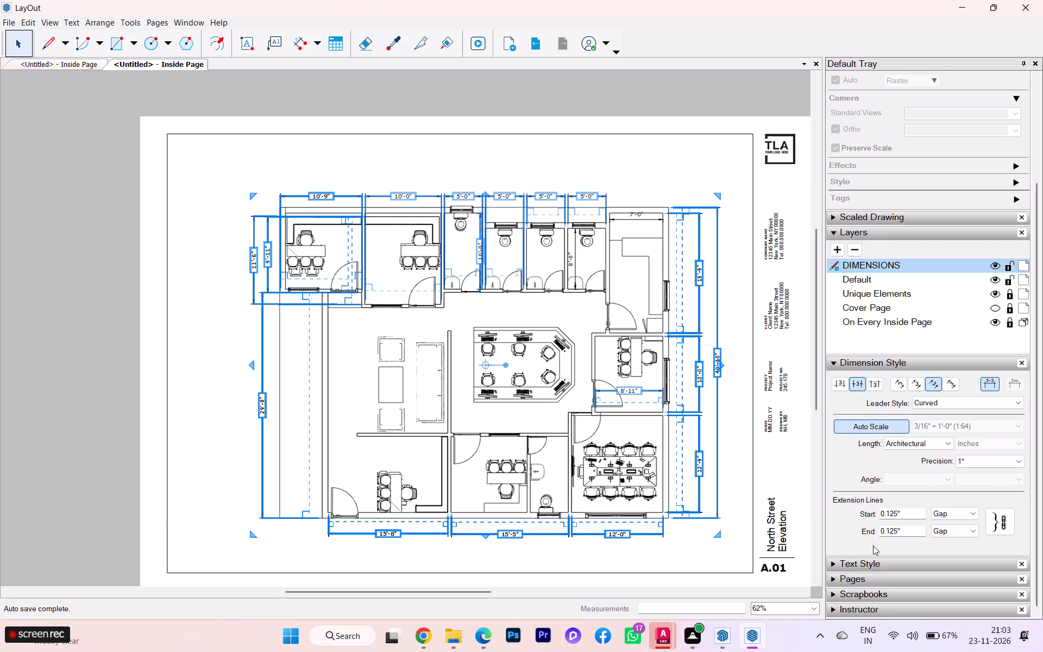
left_click(872, 564)
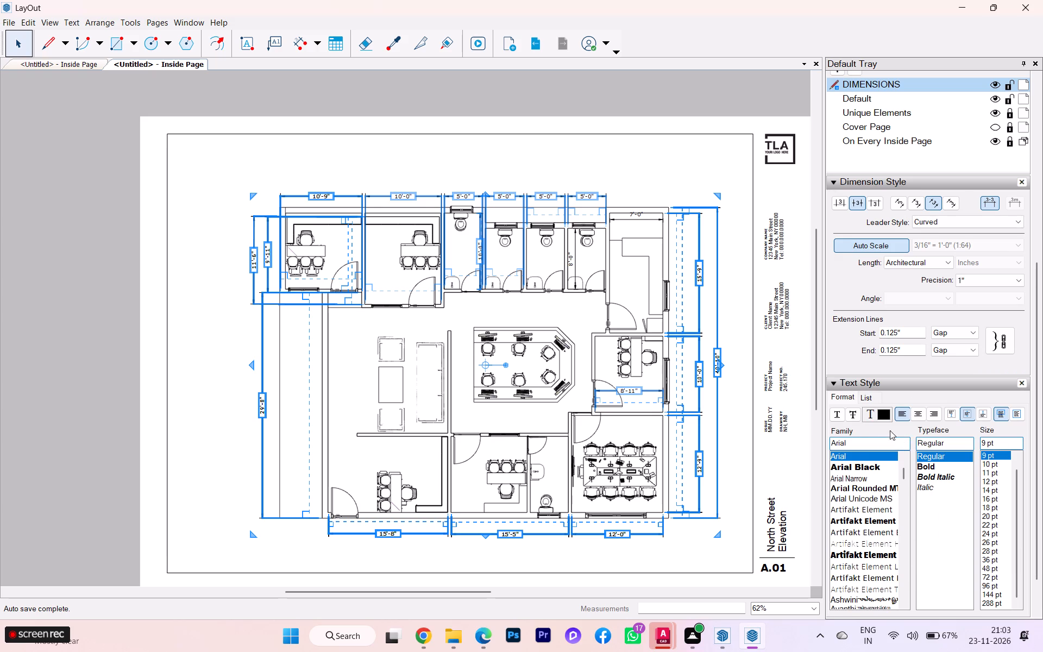
left_click(885, 412)
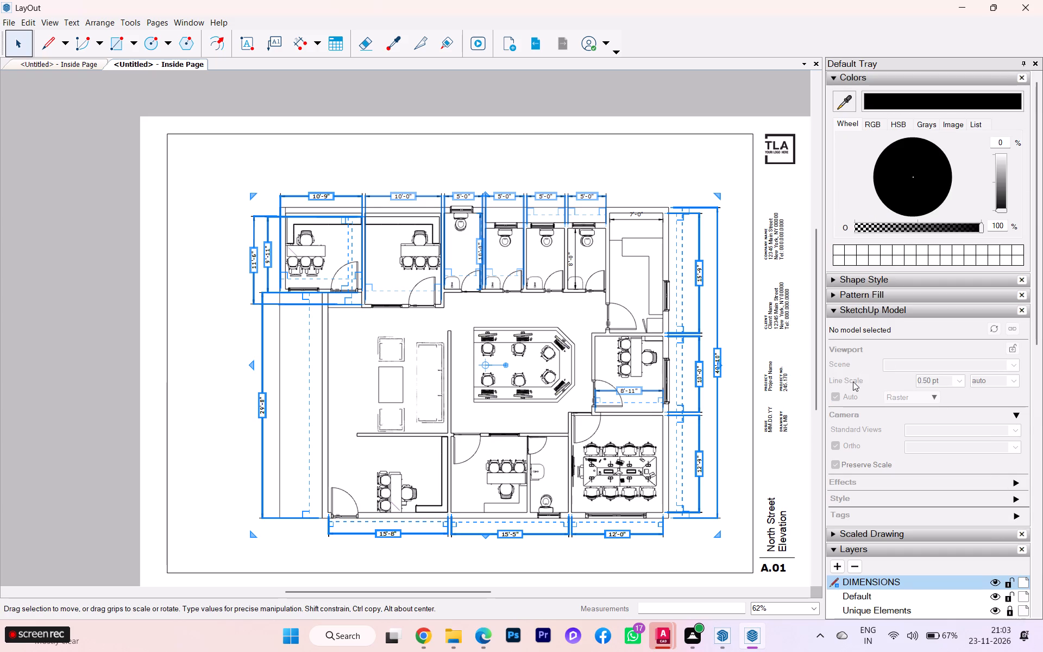
scroll(852, 384, "down", 5)
scroll(848, 395, "up", 1)
scroll(846, 330, "up", 4)
scroll(872, 274, "up", 6)
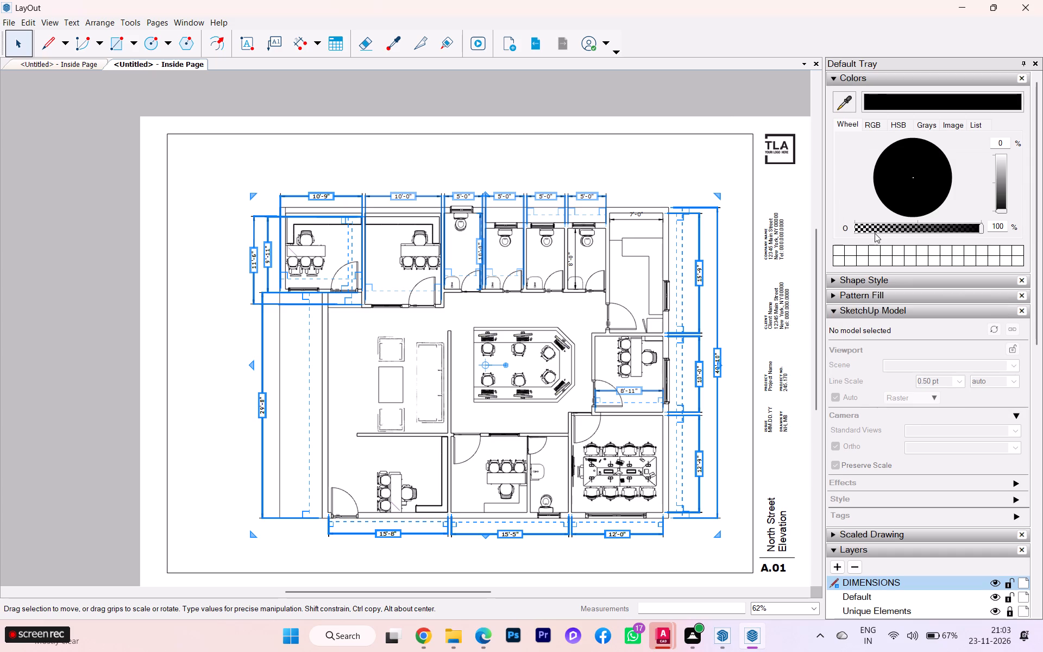
left_click(875, 124)
left_click(921, 151)
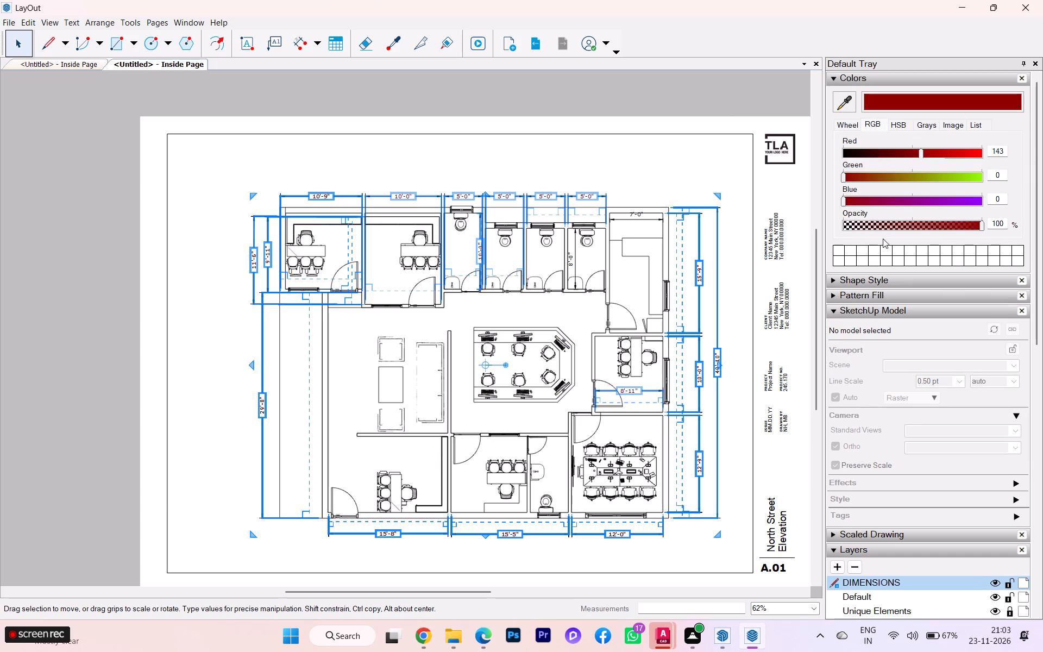
scroll(891, 201, "up", 3)
left_click(800, 136)
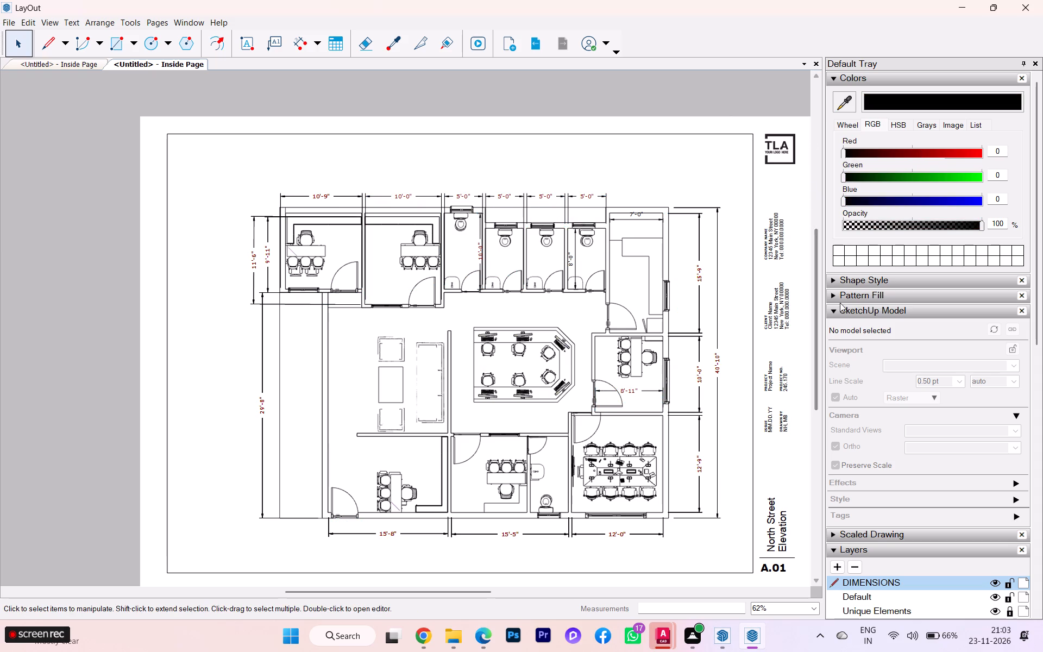
Select all entities on the DIMENSIONS layer and change their text colour to green, RGB 67, 142, 71.
right_click(883, 579)
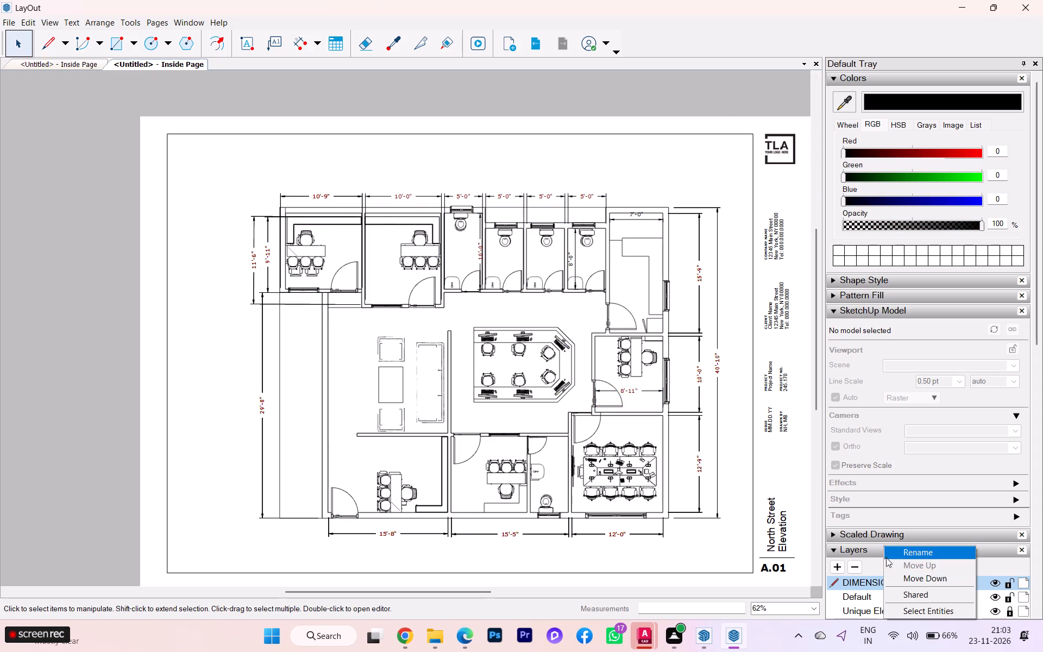
left_click(917, 608)
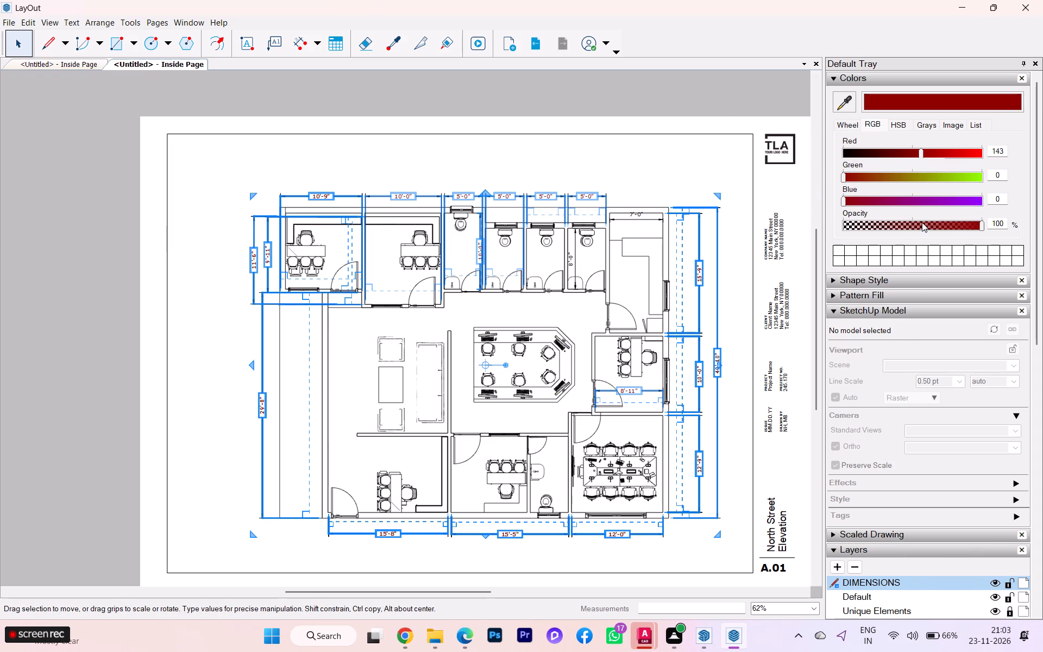
scroll(851, 555, "down", 3)
scroll(851, 561, "up", 1)
scroll(851, 561, "down", 1)
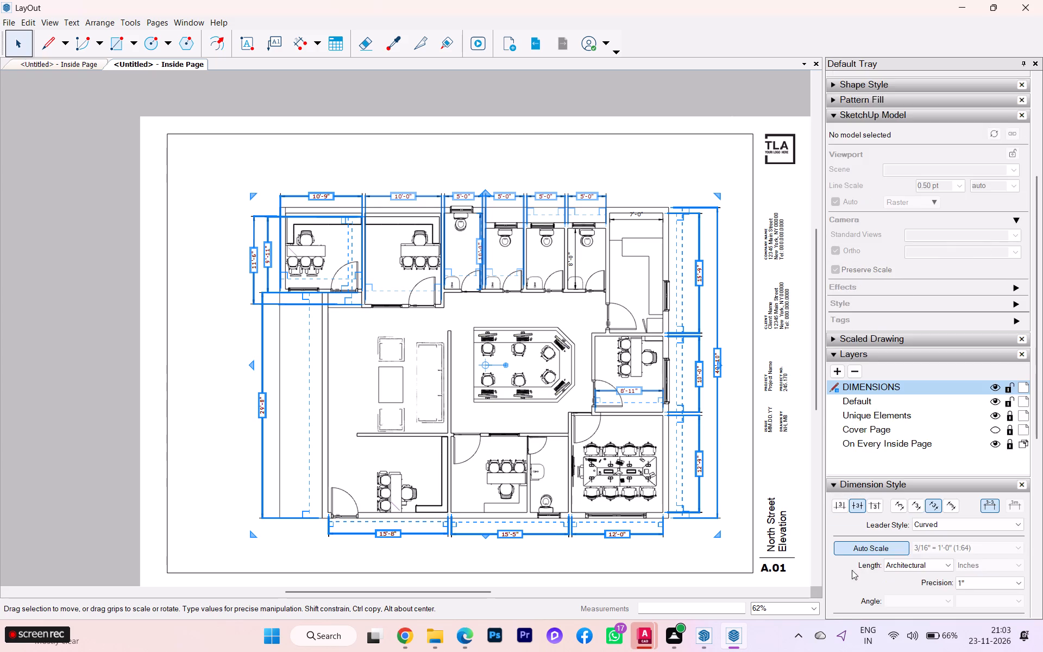
scroll(856, 581, "down", 3)
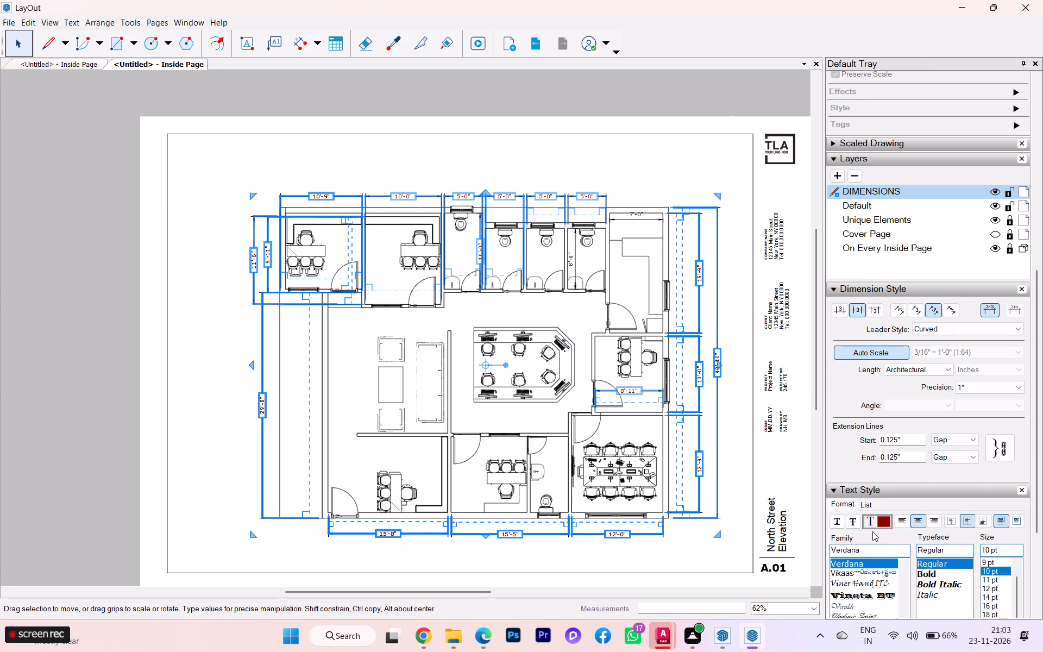
scroll(872, 531, "down", 1)
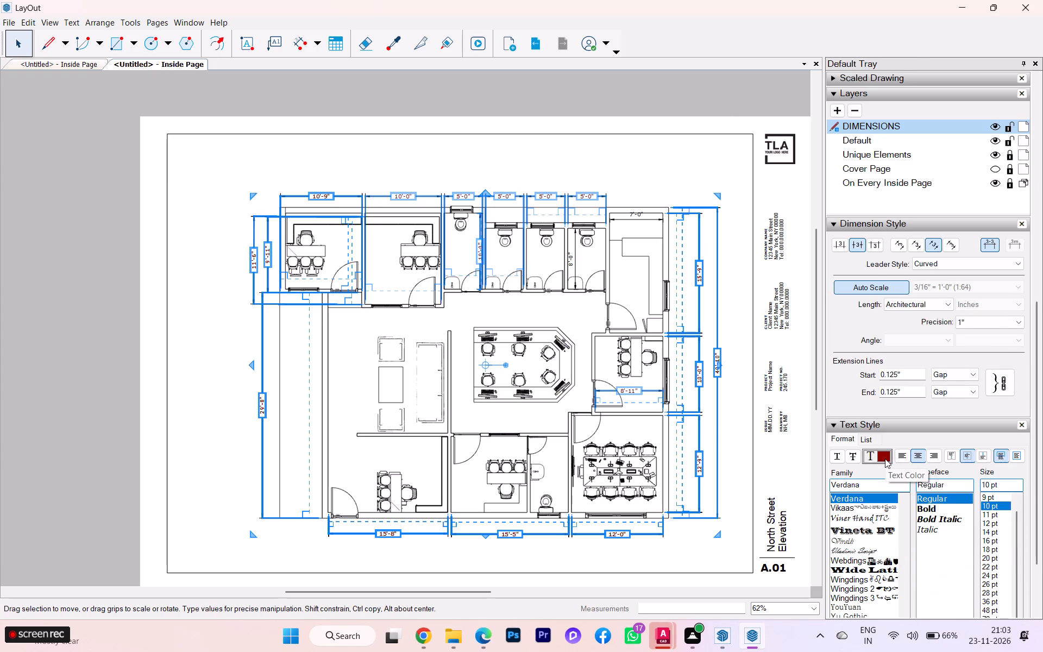
left_click(885, 459)
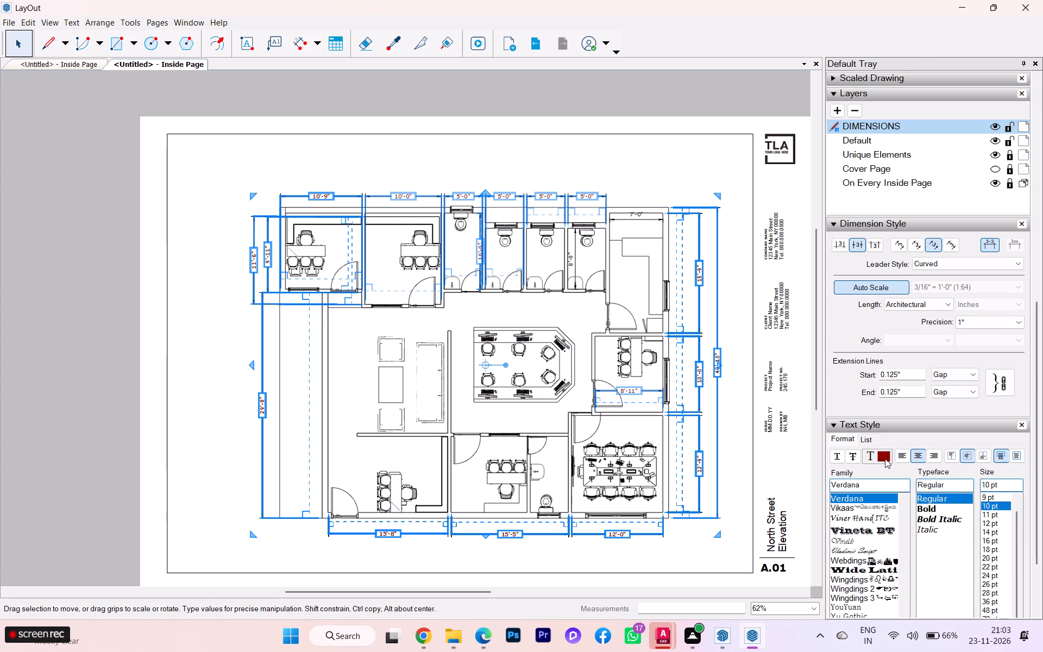
left_click(887, 456)
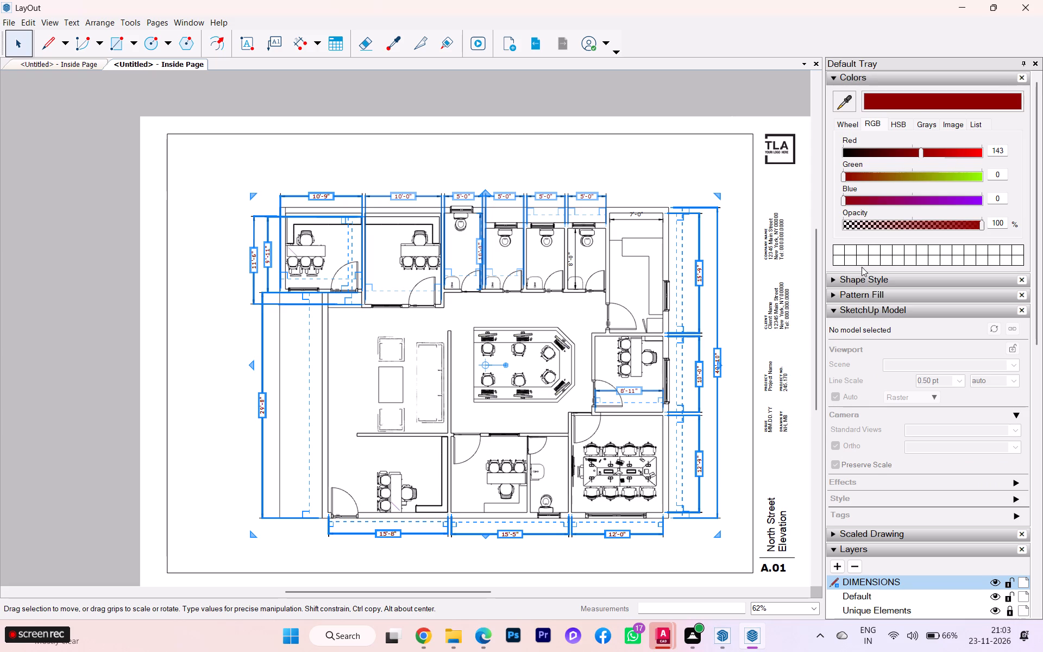
left_click(852, 310)
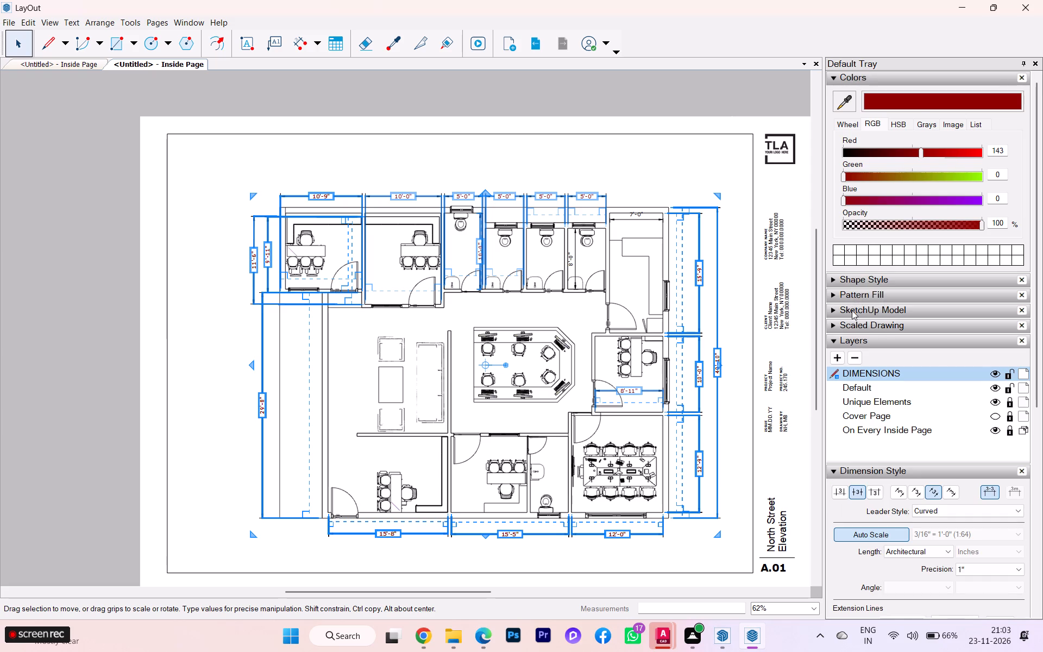
left_click(852, 310)
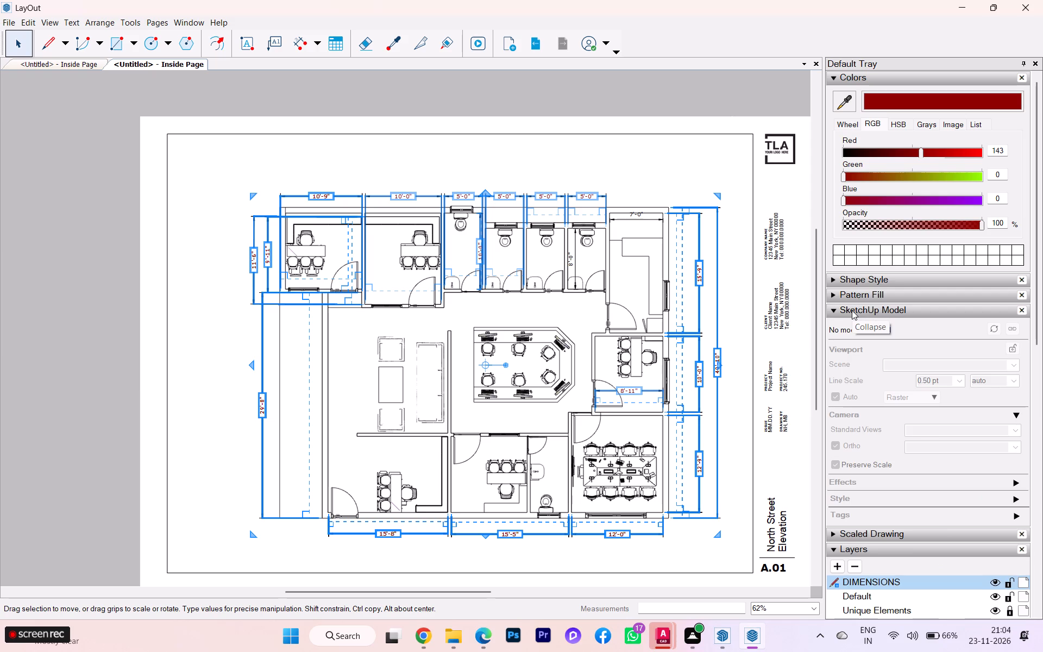
left_click(856, 292)
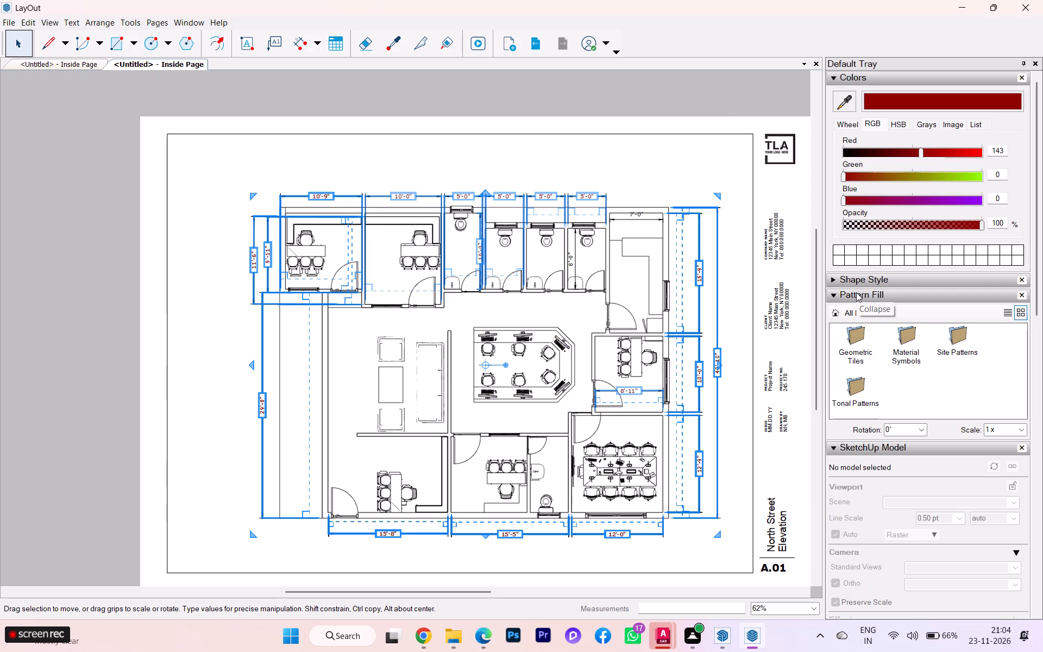
scroll(899, 103, "up", 4)
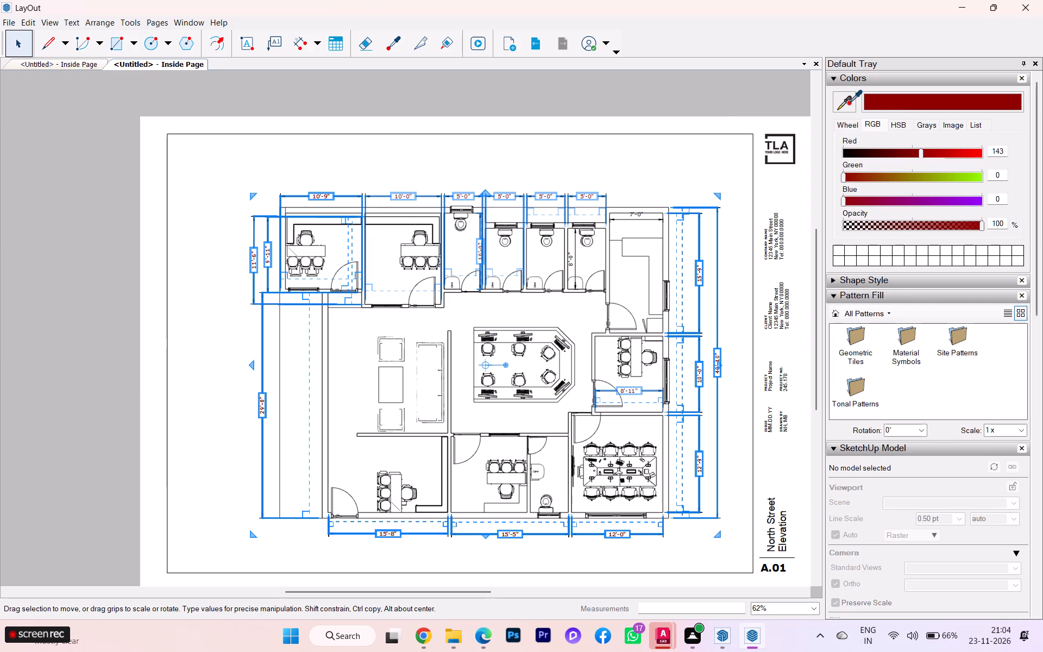
left_click(843, 125)
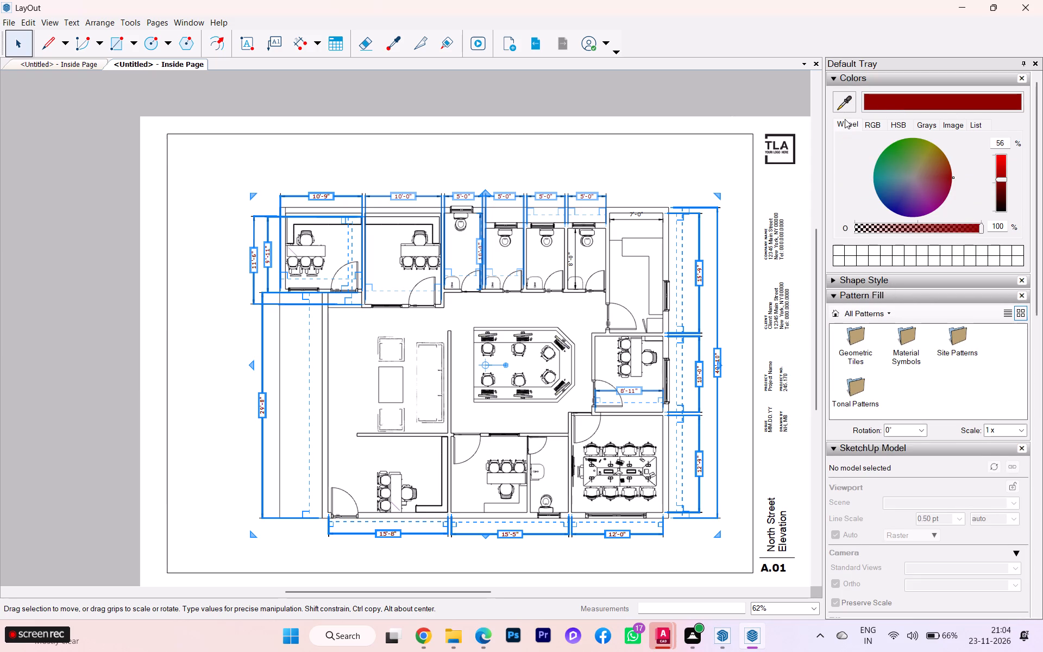
left_click(844, 101)
left_click(872, 126)
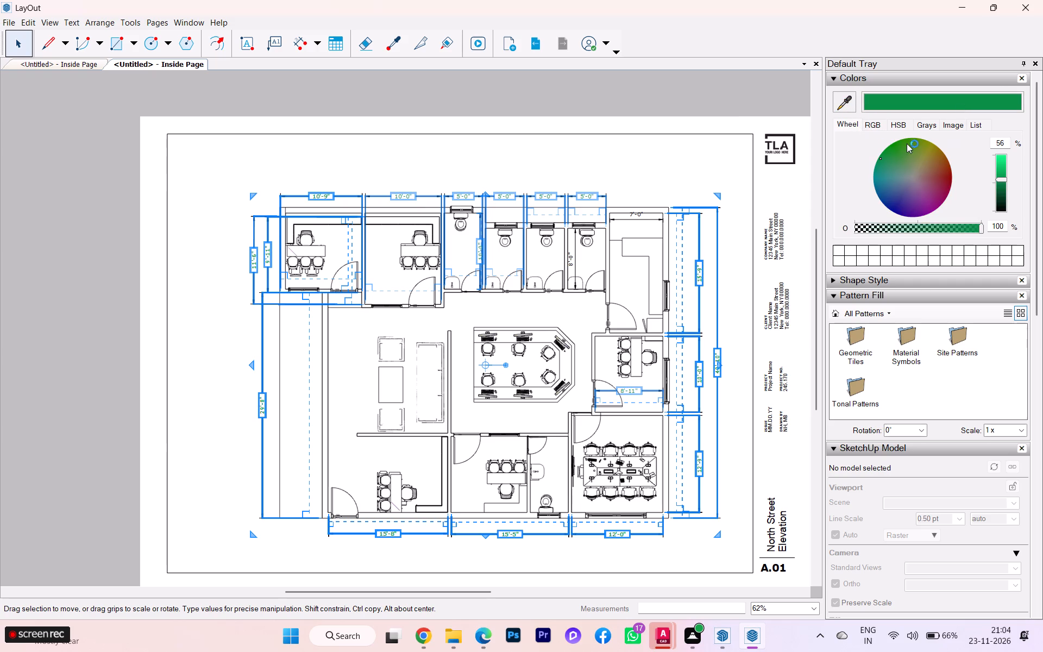
left_click(876, 125)
left_click(888, 154)
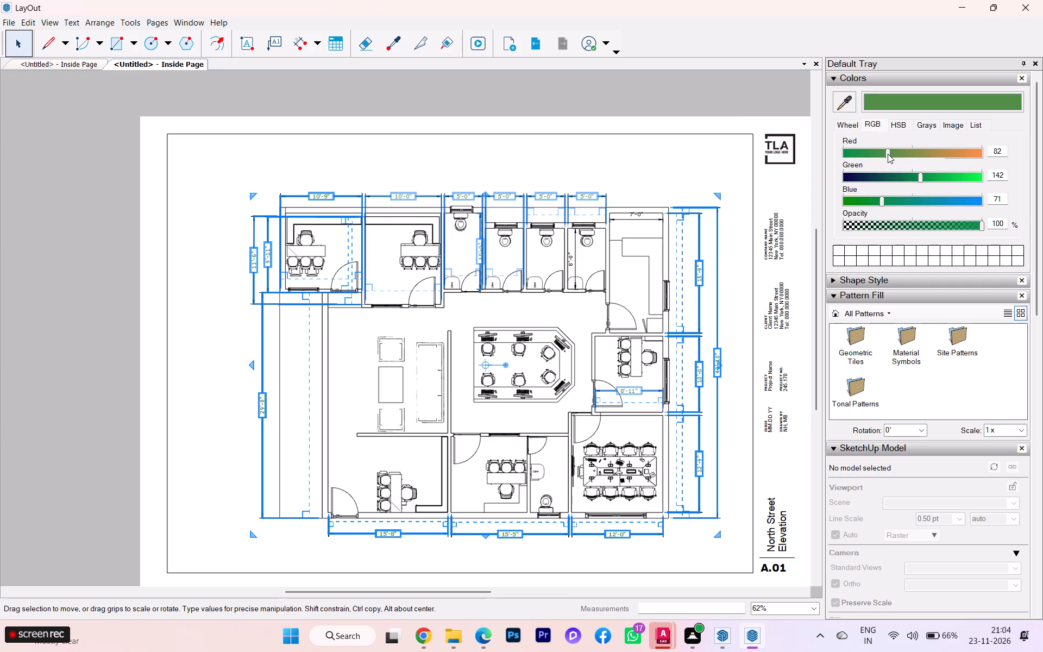
left_click(879, 154)
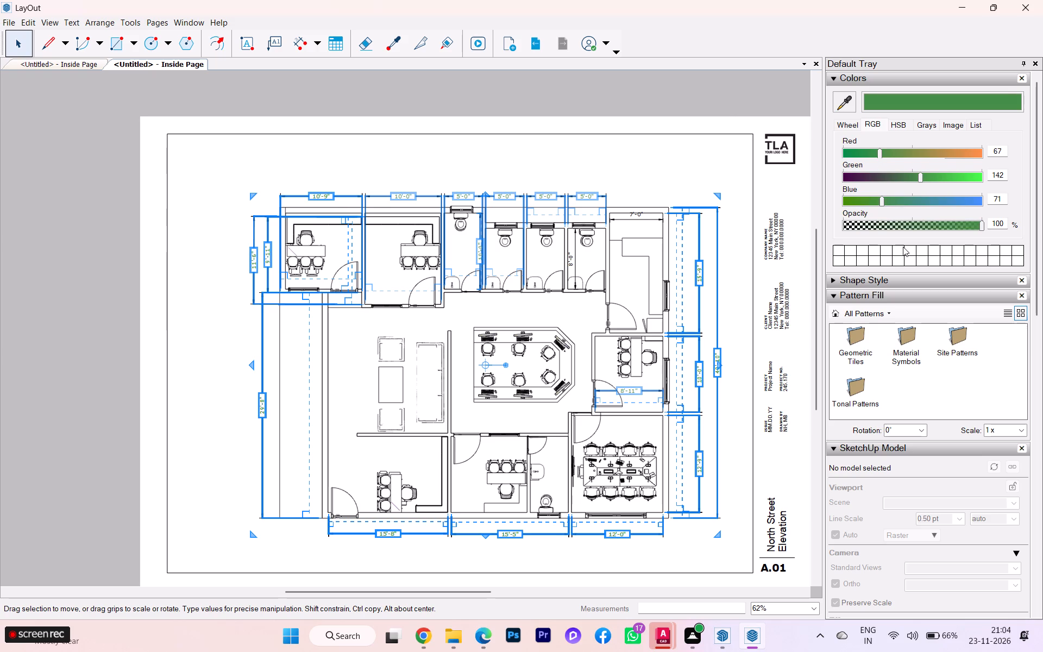
Set the selected dimensions' text size to 14 pt.
left_click(863, 299)
left_click(863, 299)
left_click(863, 299)
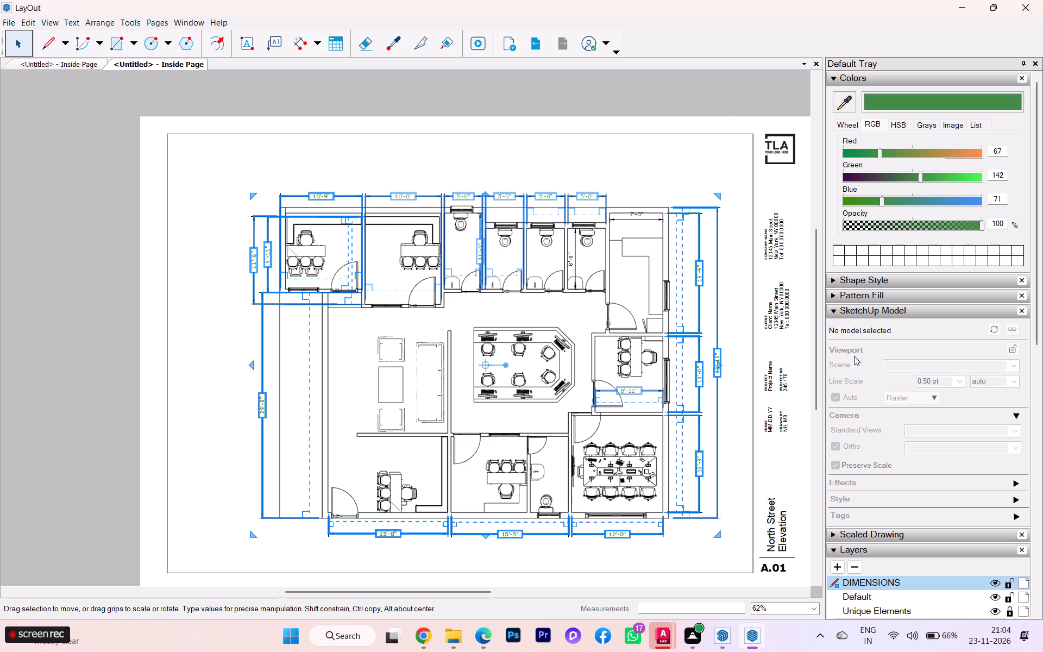
scroll(854, 356, "down", 3)
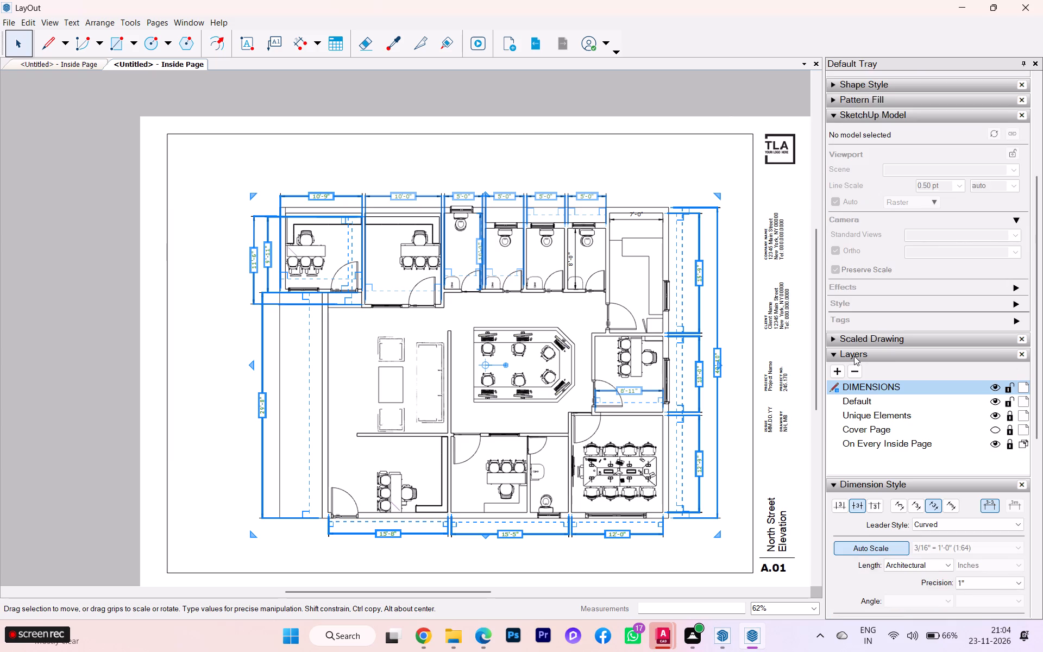
scroll(854, 356, "down", 4)
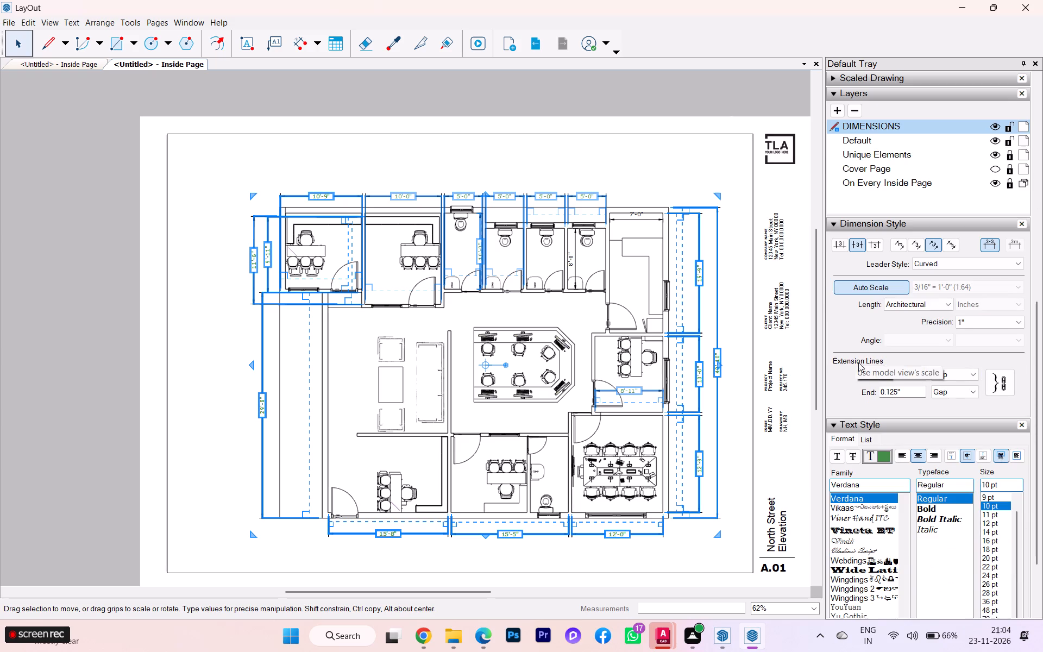
left_click(988, 517)
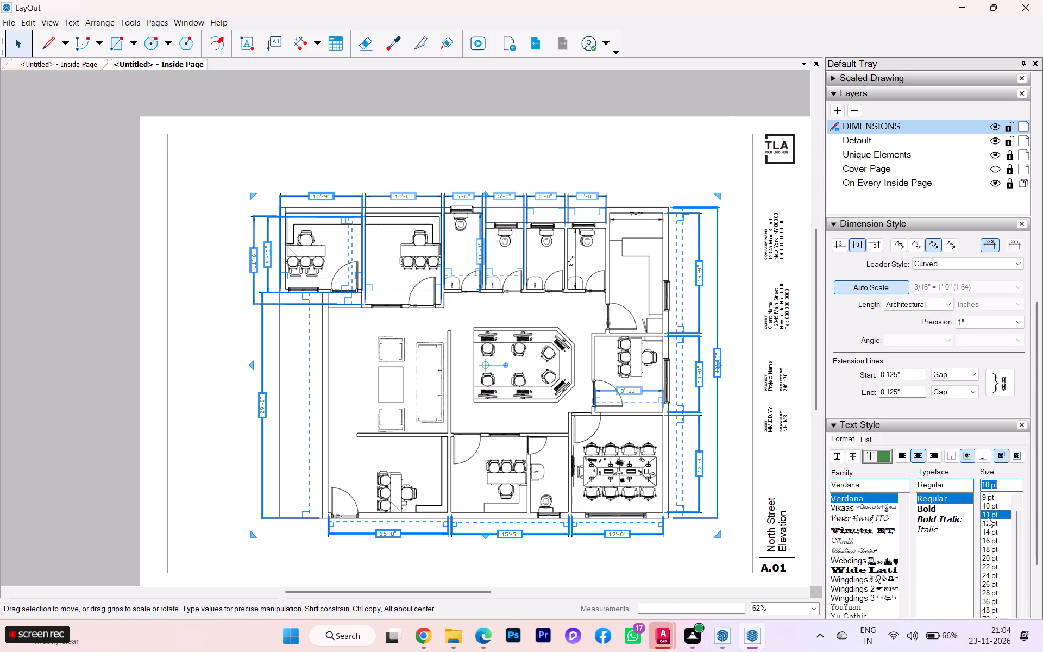
left_click(988, 525)
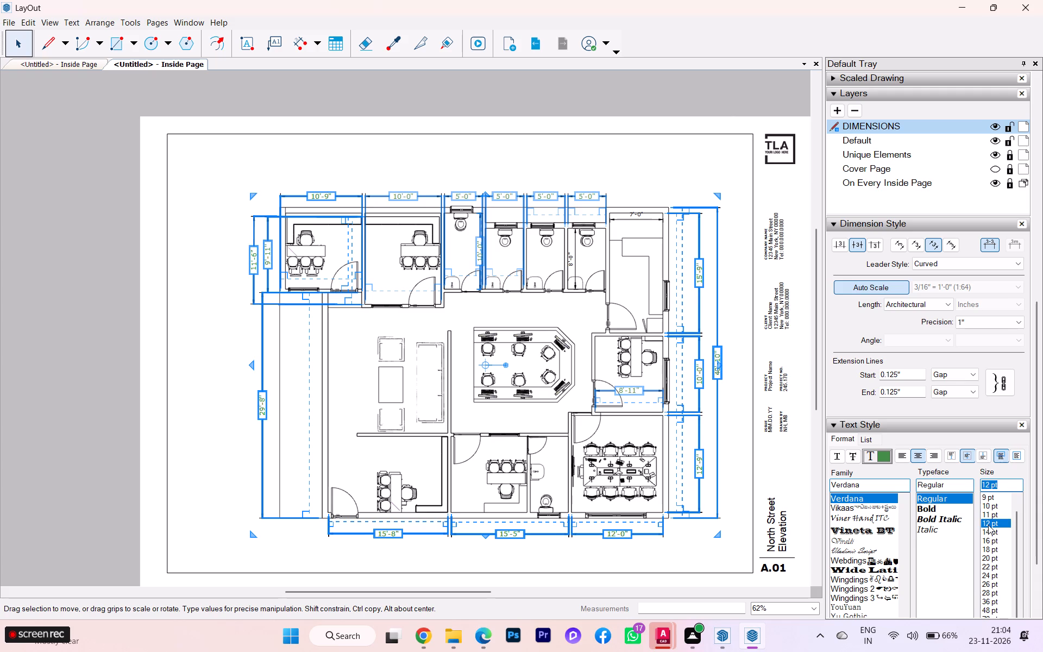
left_click(988, 537)
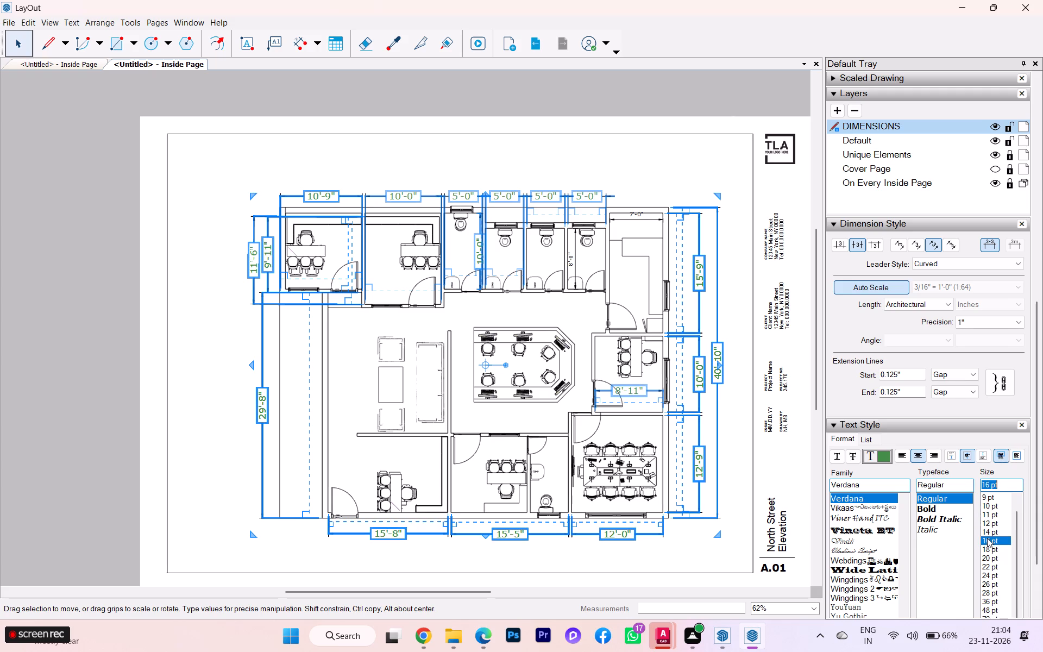
left_click(986, 533)
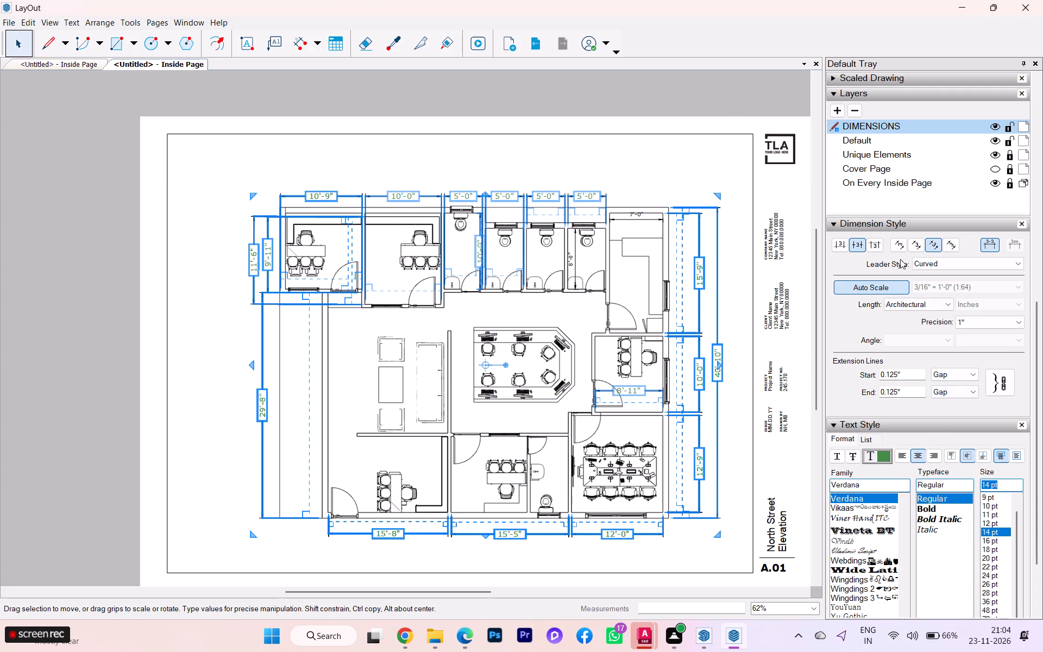
Lower the green value of the selected dimensions' text colour to 29 for a dark purple, RGB 67, 29, 71.
scroll(889, 134, "up", 6)
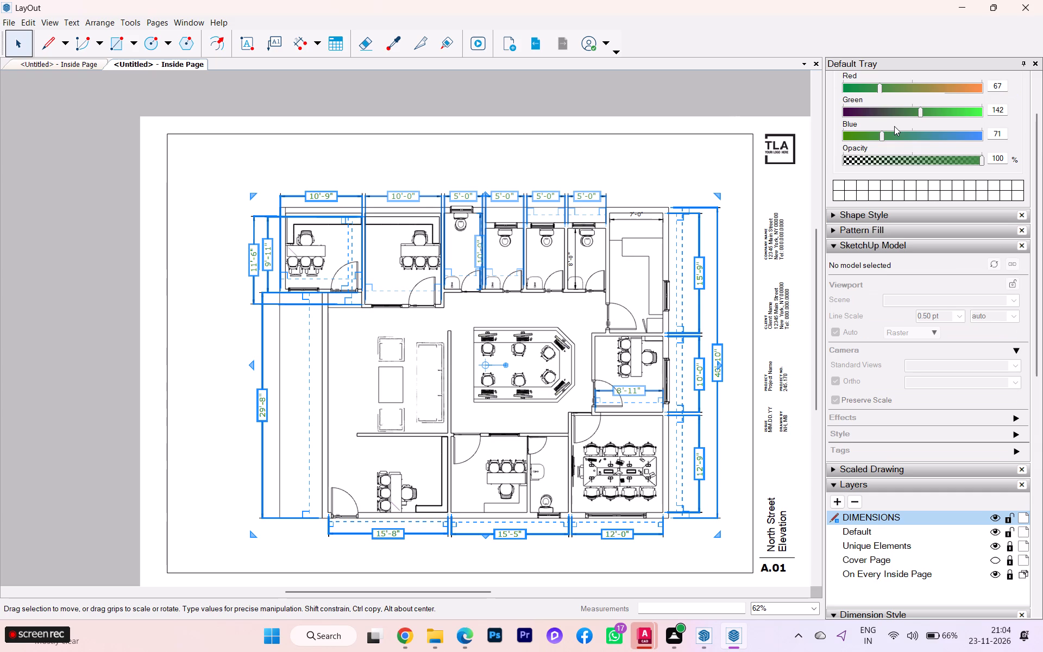
left_click(859, 111)
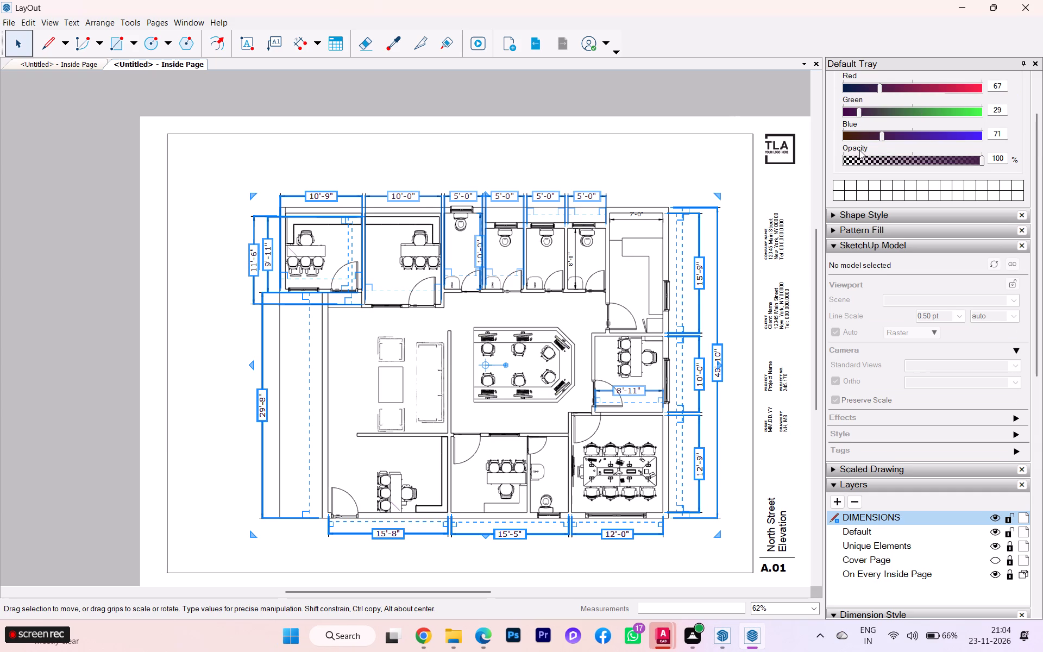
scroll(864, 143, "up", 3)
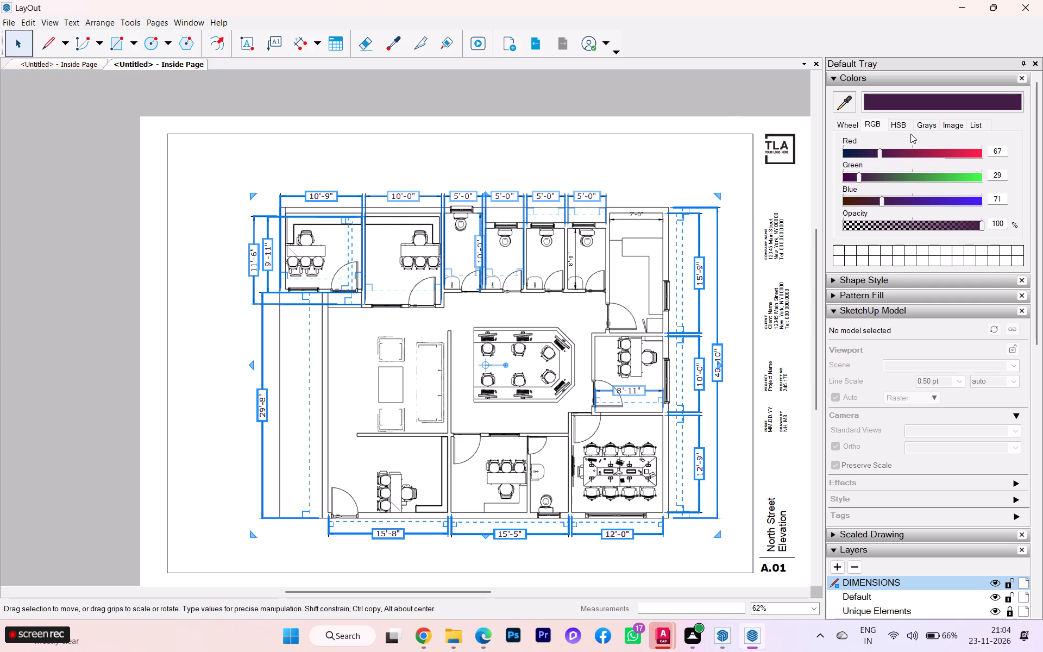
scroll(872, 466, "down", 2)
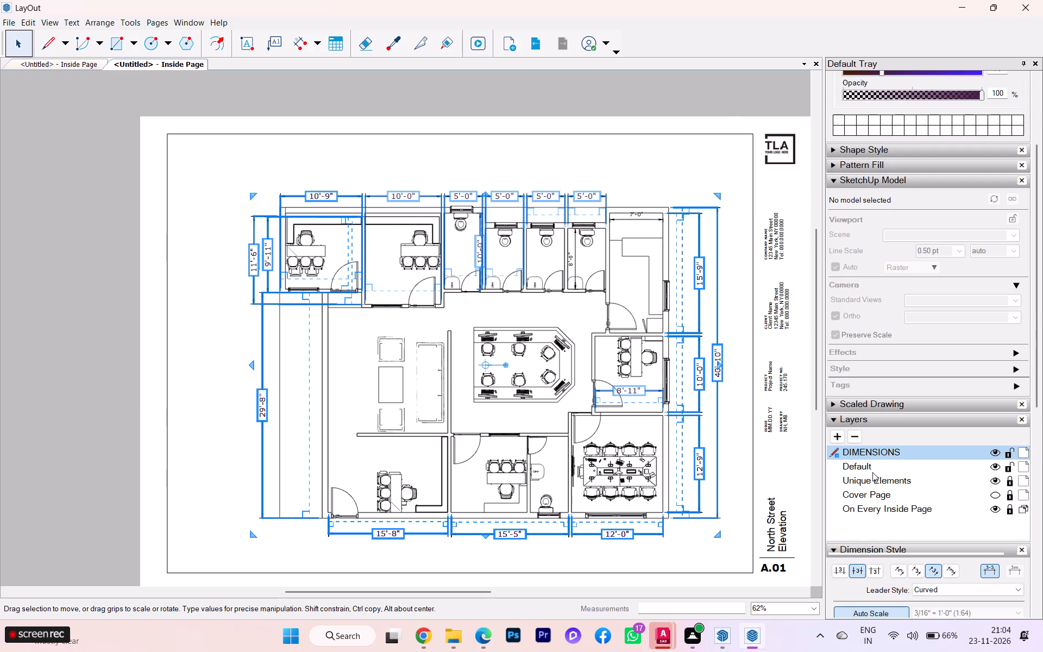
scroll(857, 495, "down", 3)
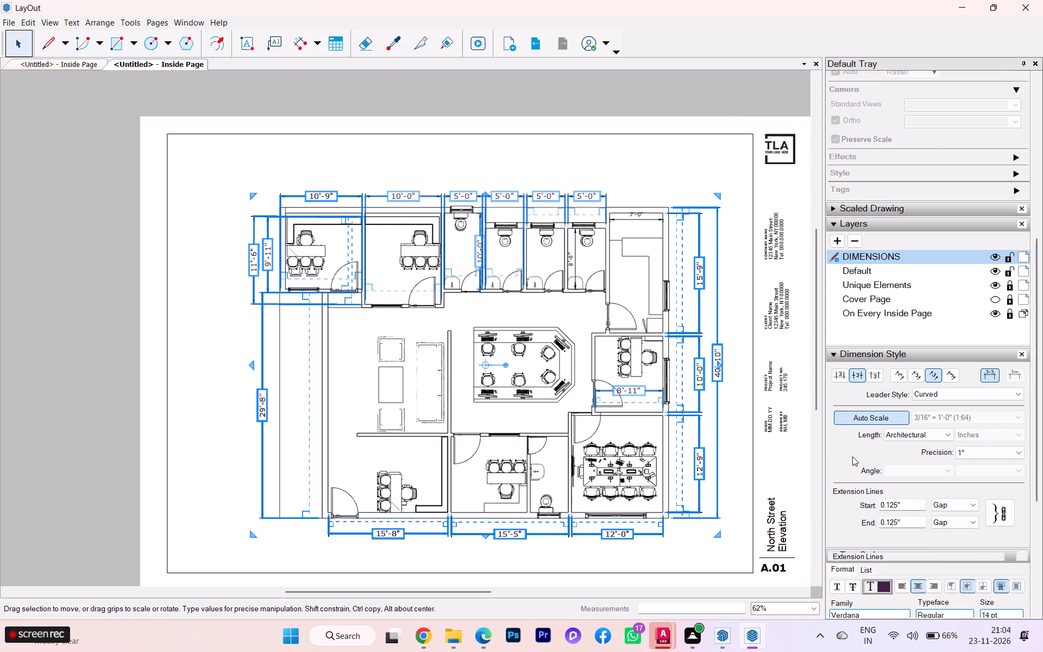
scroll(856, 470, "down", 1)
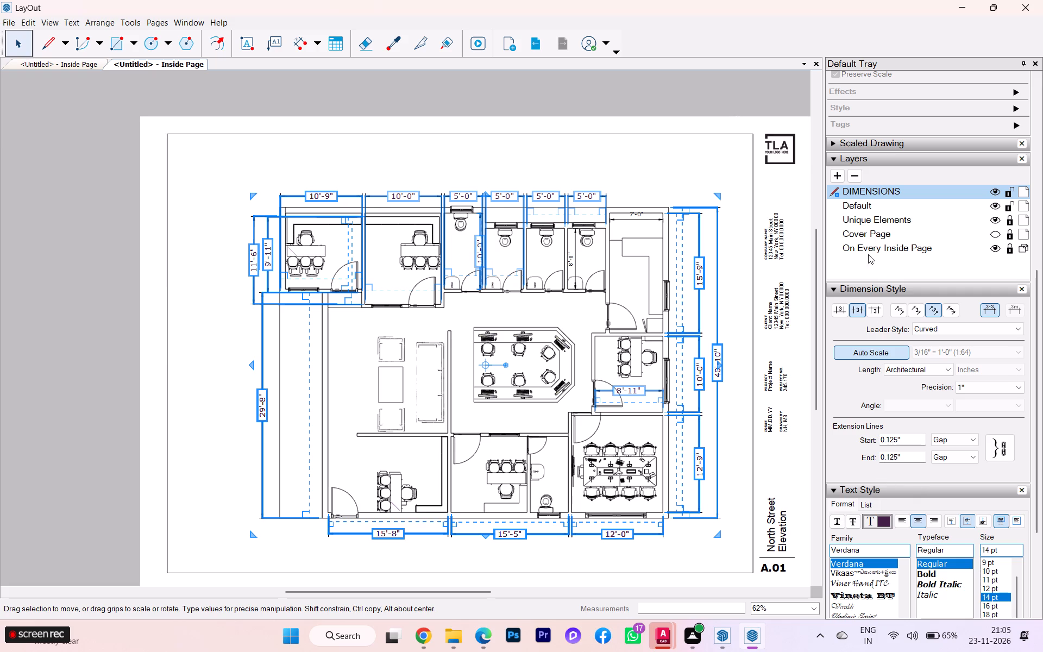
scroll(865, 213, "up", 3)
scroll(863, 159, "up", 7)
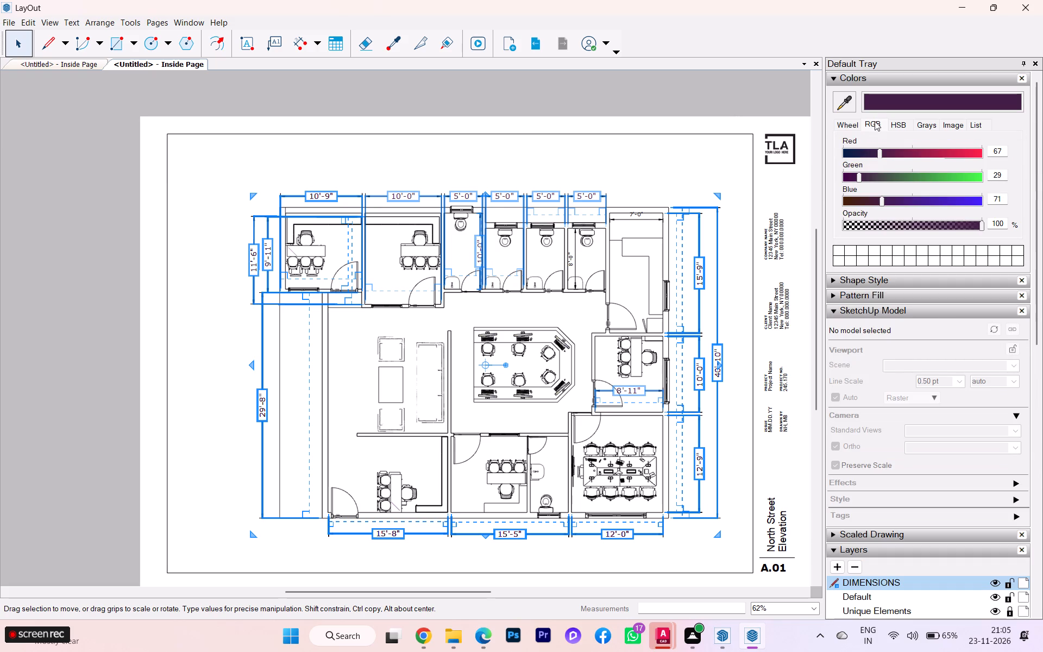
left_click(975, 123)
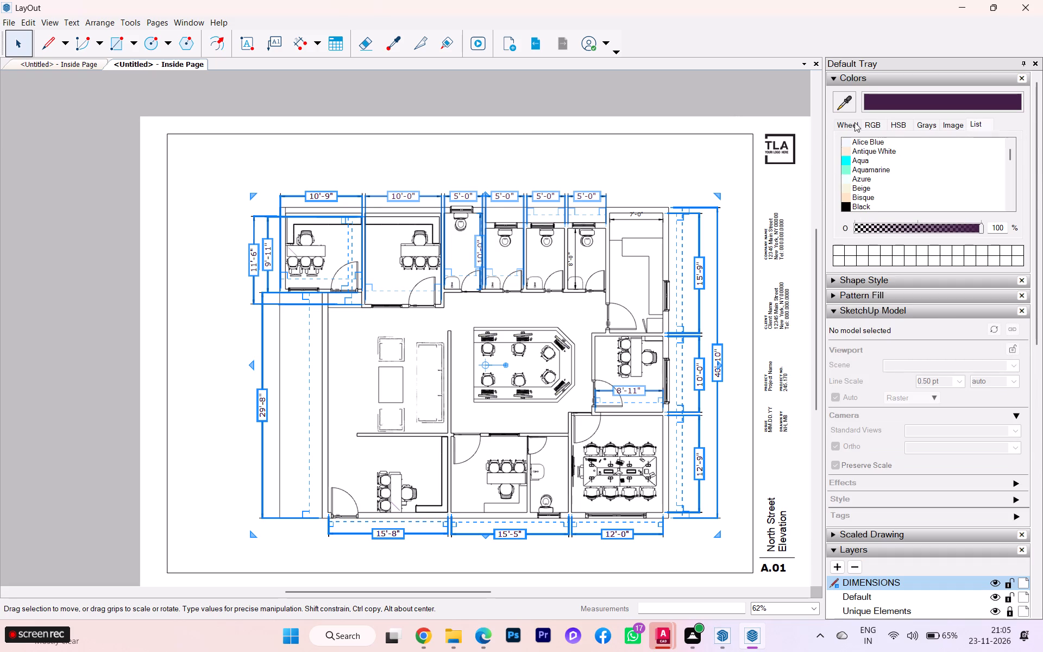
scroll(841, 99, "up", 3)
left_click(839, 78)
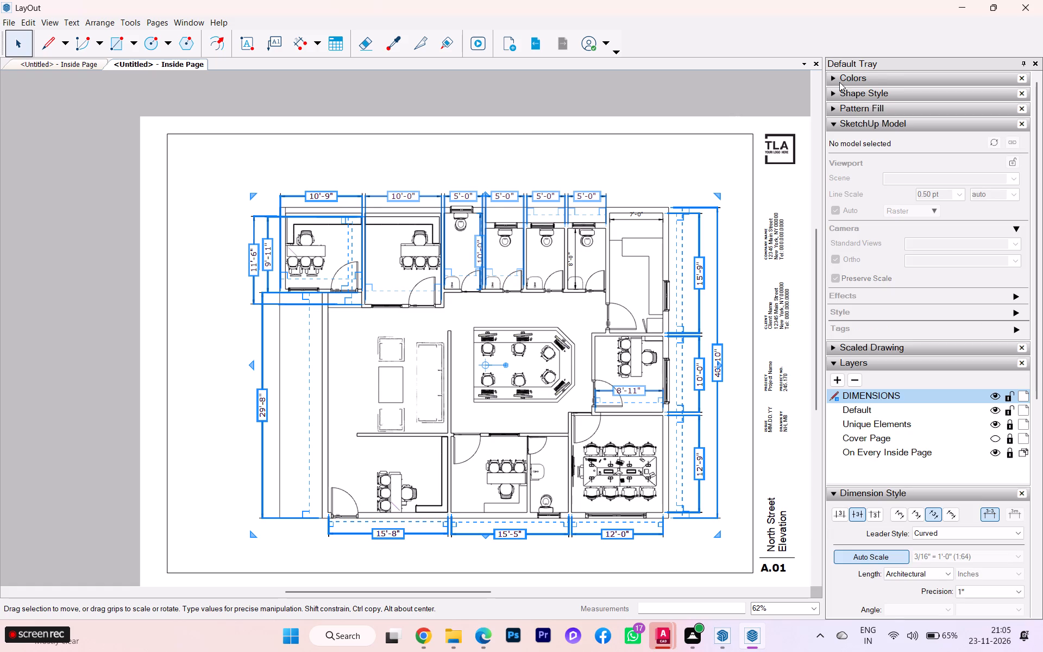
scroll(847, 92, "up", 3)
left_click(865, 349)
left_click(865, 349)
Clear the selection of the plan's dimensions.
left_click(740, 305)
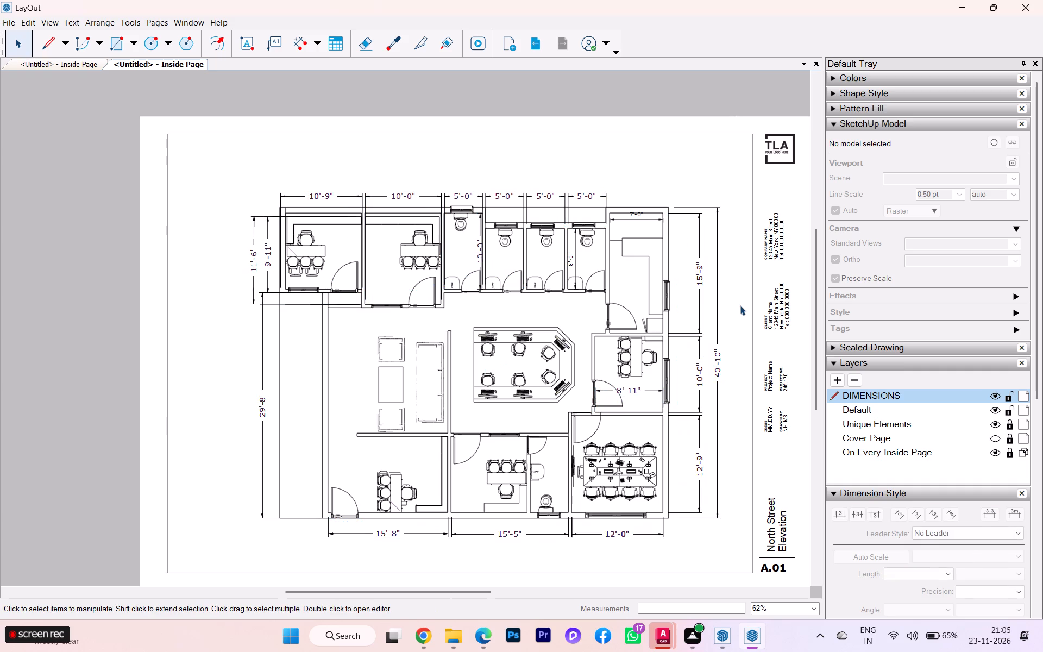
Examine the restyled dimension texts all around the office floor plan, up close and as a whole.
scroll(717, 333, "up", 4)
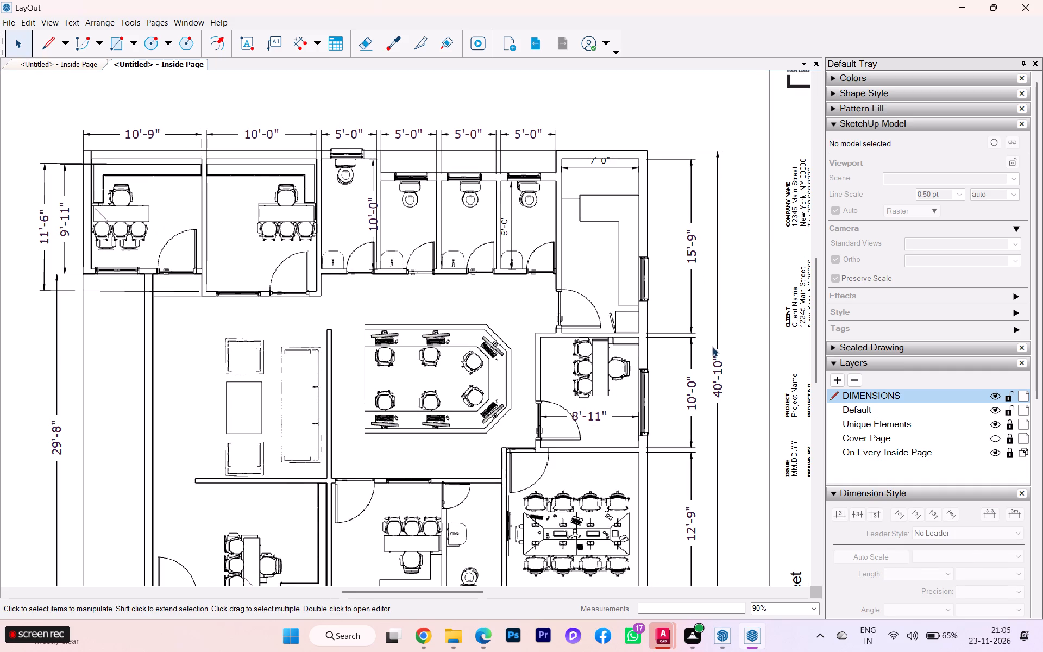
scroll(707, 367, "down", 3)
scroll(707, 369, "up", 4)
scroll(708, 377, "down", 2)
scroll(708, 377, "up", 7)
scroll(722, 394, "down", 1)
scroll(723, 396, "up", 6)
scroll(724, 398, "down", 1)
scroll(724, 398, "up", 2)
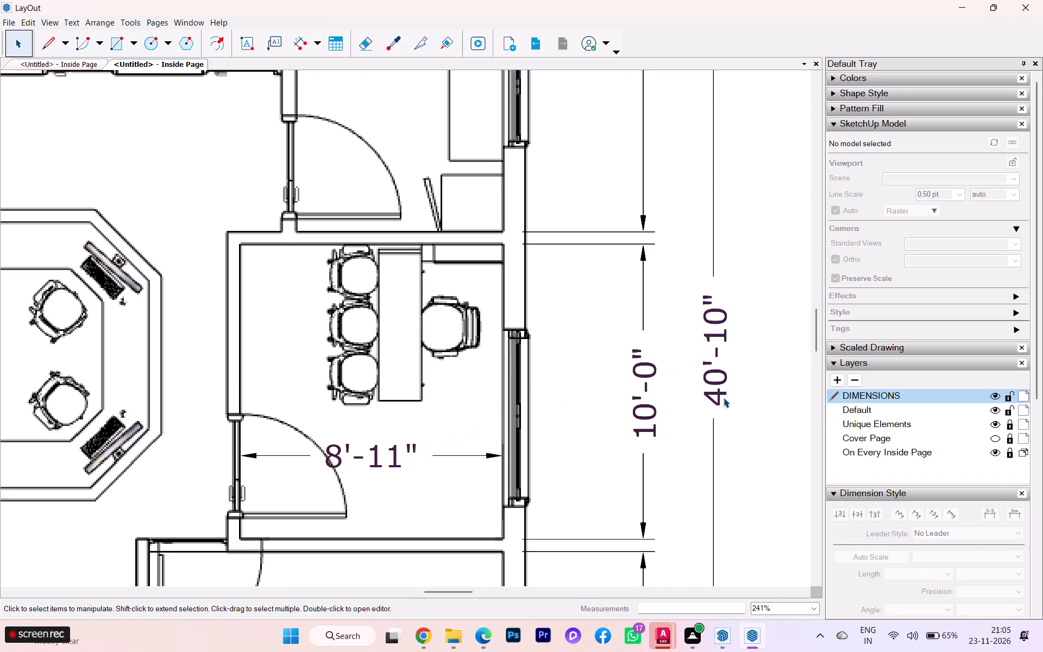
scroll(724, 398, "up", 2)
scroll(599, 330, "down", 2)
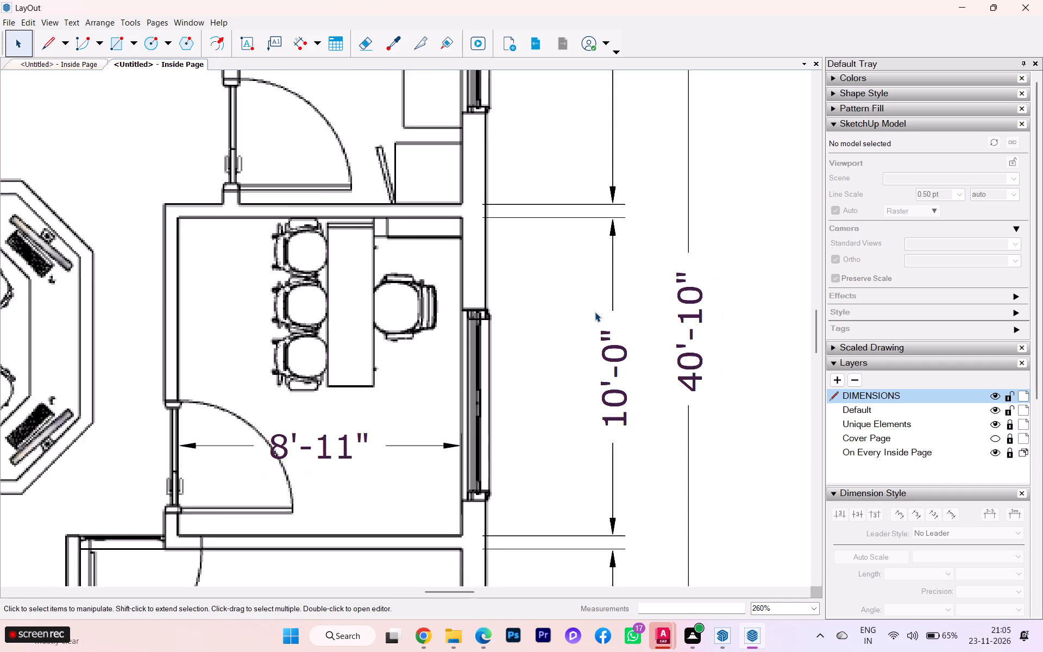
scroll(595, 312, "down", 5)
scroll(620, 300, "up", 1)
scroll(620, 300, "down", 8)
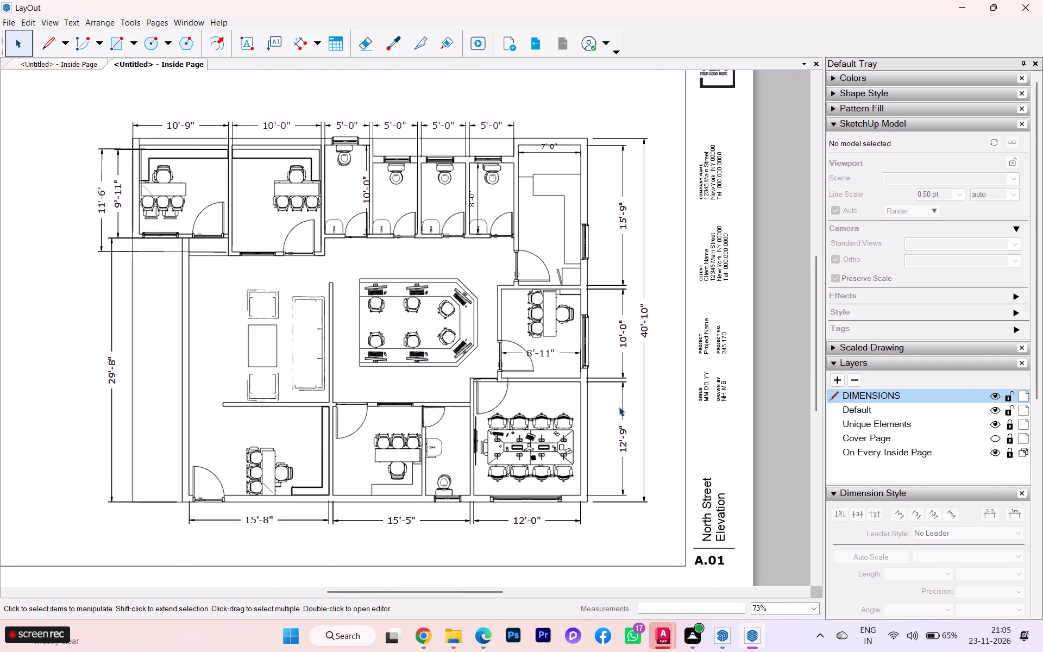
scroll(181, 149, "up", 2)
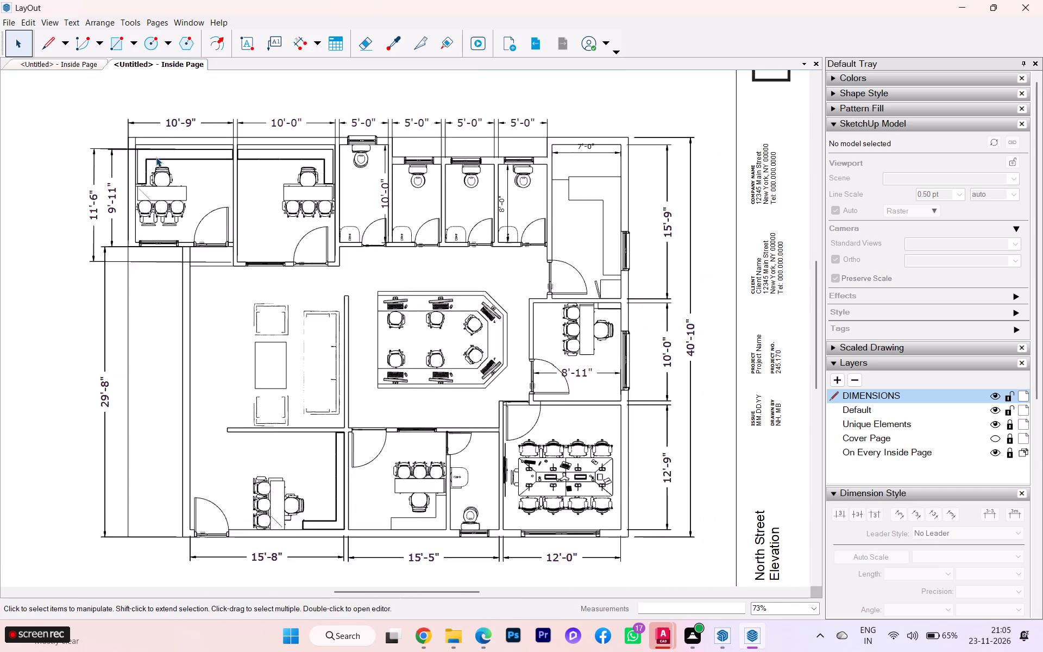
scroll(156, 157, "up", 1)
scroll(102, 155, "up", 2)
scroll(100, 154, "down", 2)
scroll(100, 153, "up", 5)
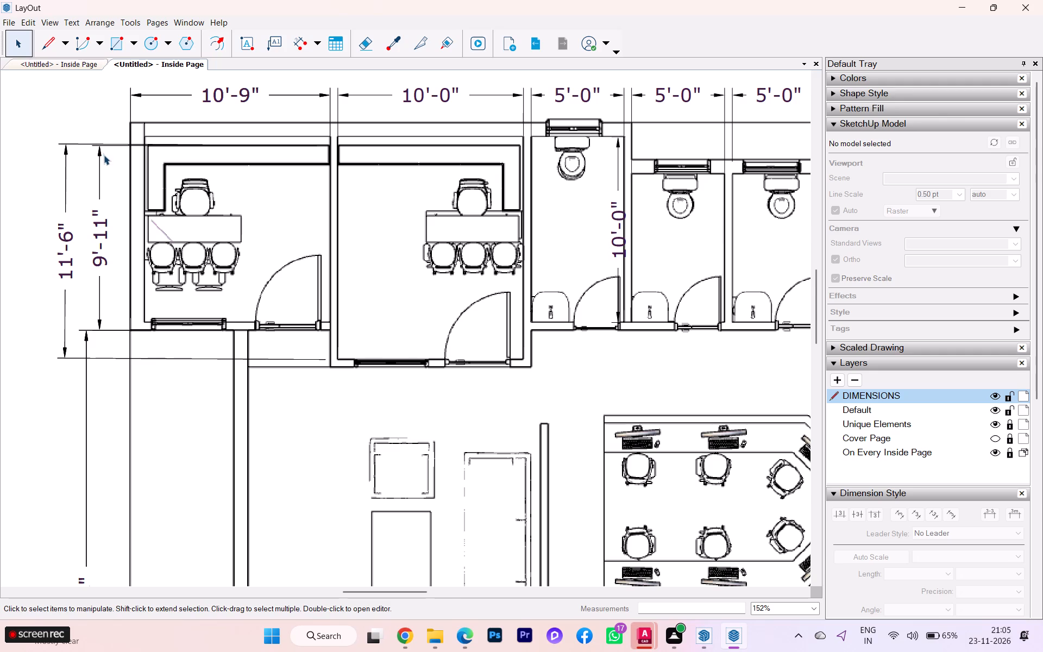
scroll(105, 156, "down", 2)
scroll(214, 175, "down", 4)
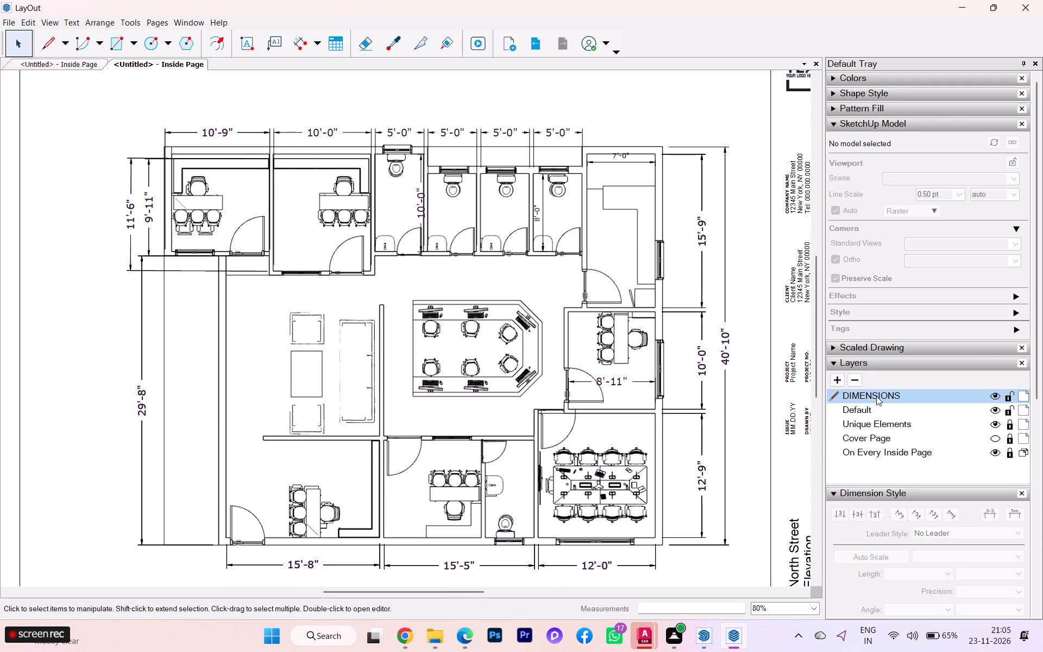
Select all entities on the DIMENSIONS layer and change their text font to Yu Gothic UI, regular.
right_click(876, 396)
left_click(921, 463)
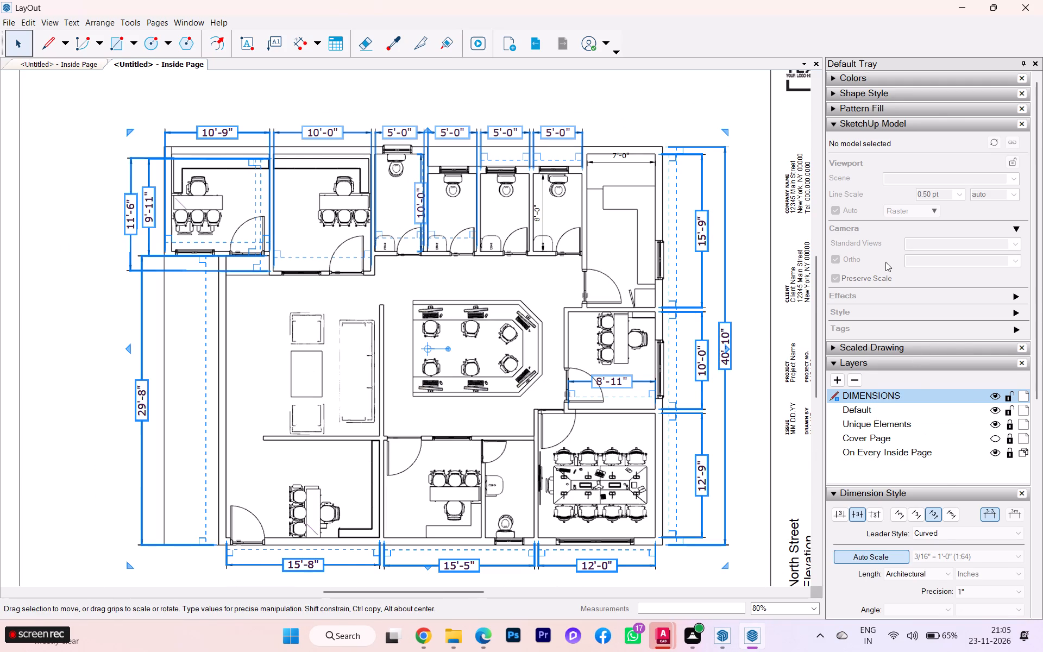
scroll(862, 124, "up", 5)
scroll(888, 519, "down", 2)
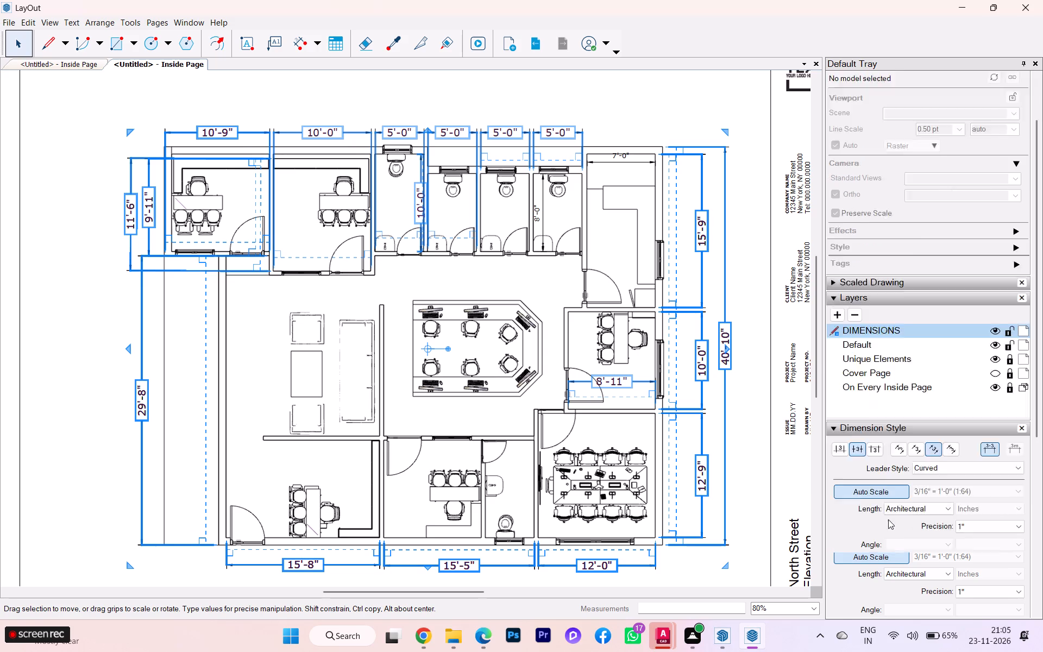
scroll(888, 519, "down", 3)
scroll(879, 447, "down", 1)
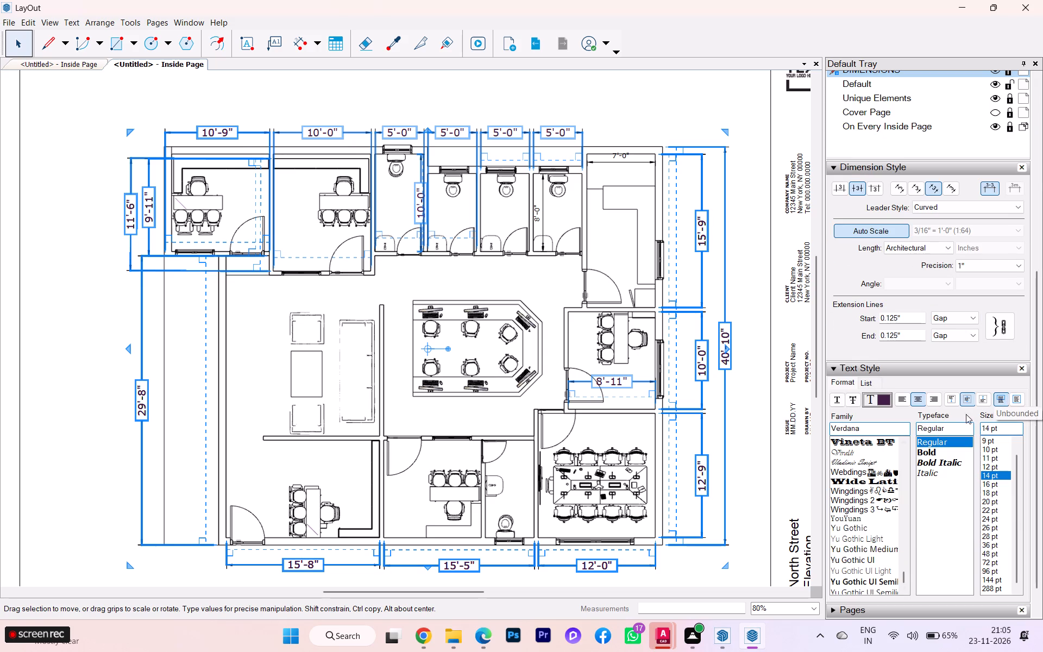
left_click(852, 490)
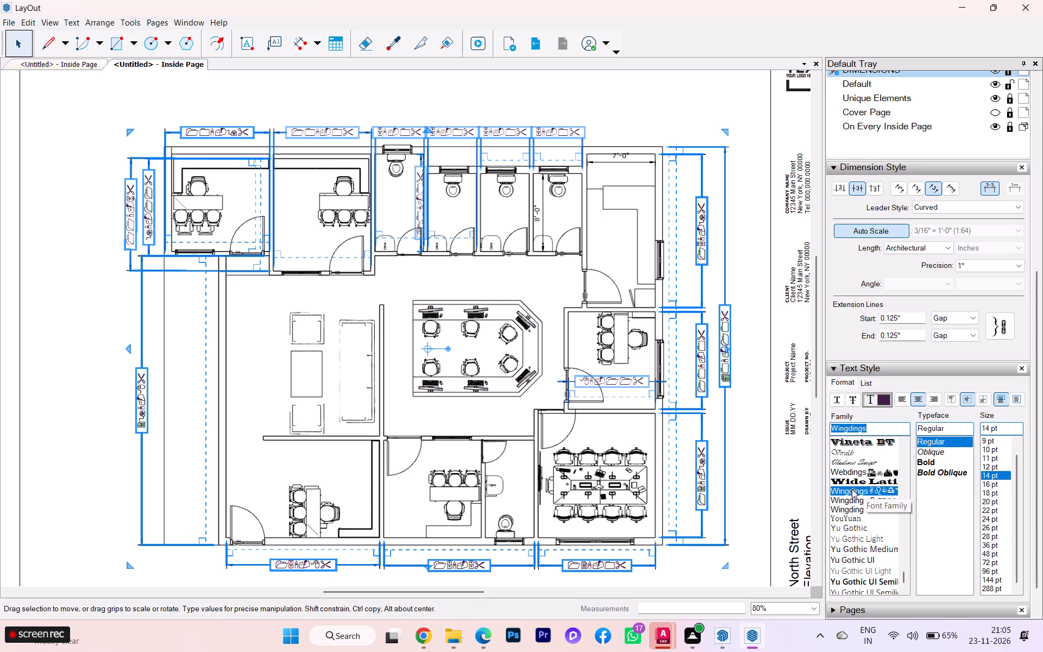
left_click(855, 478)
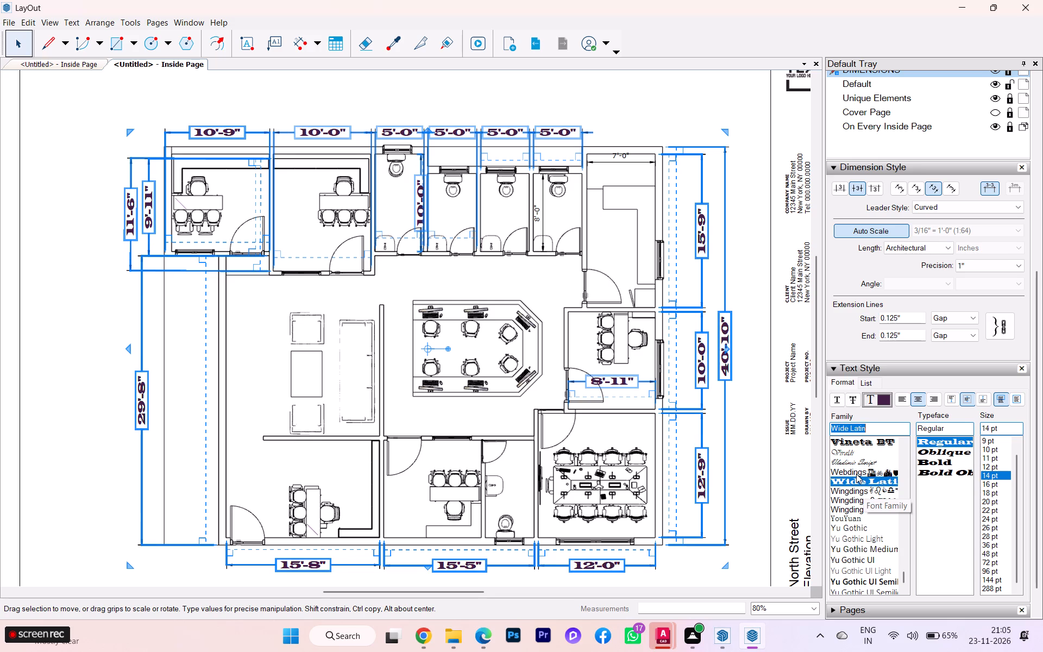
left_click(849, 448)
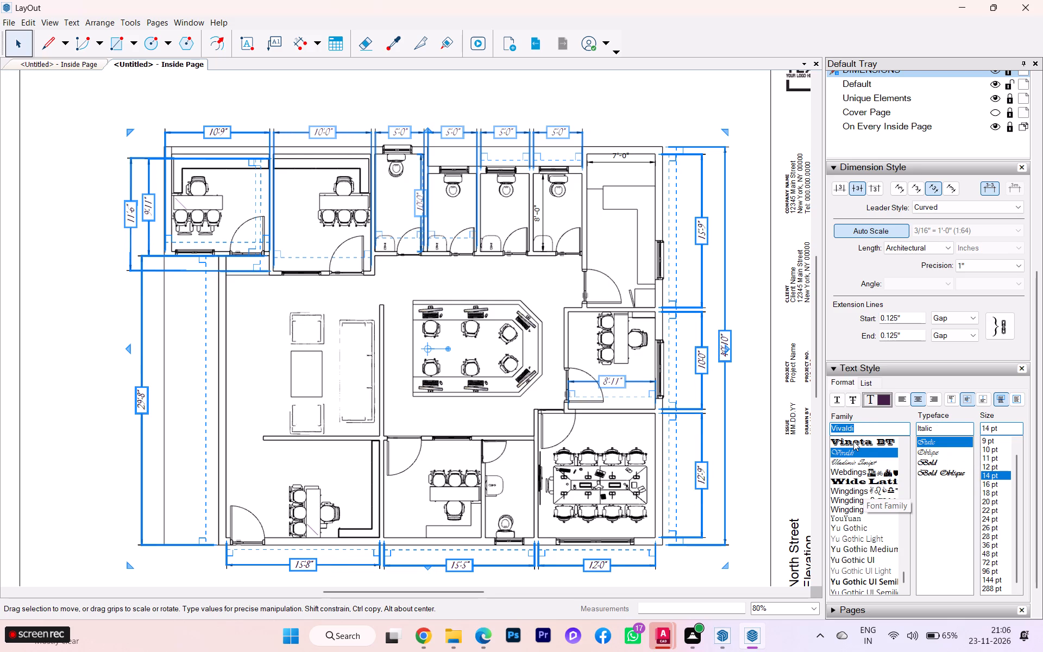
left_click(853, 441)
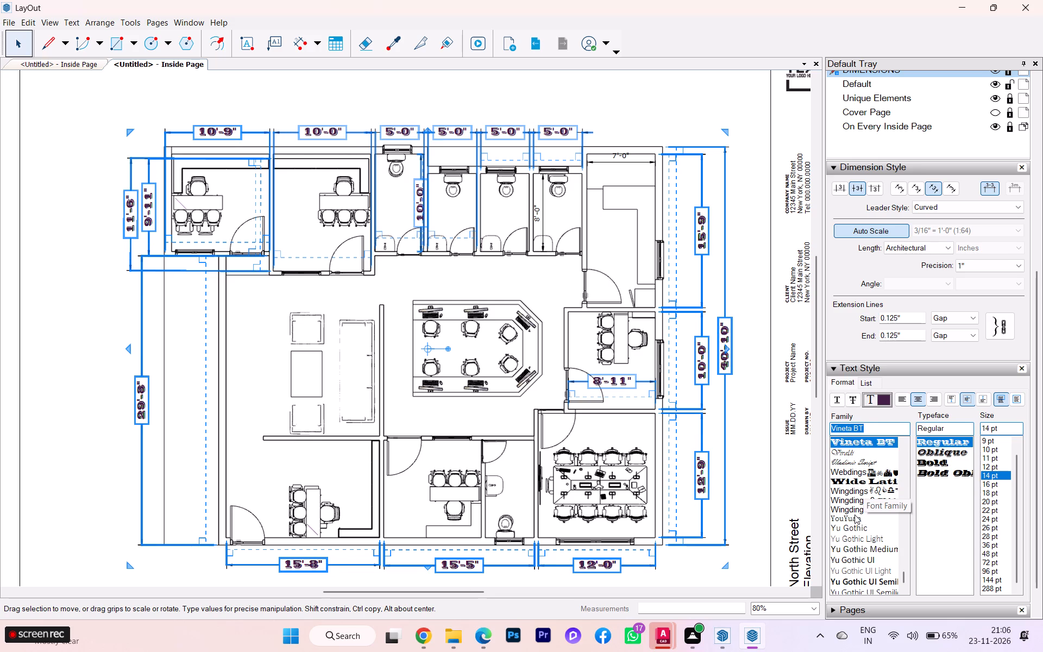
left_click(862, 535)
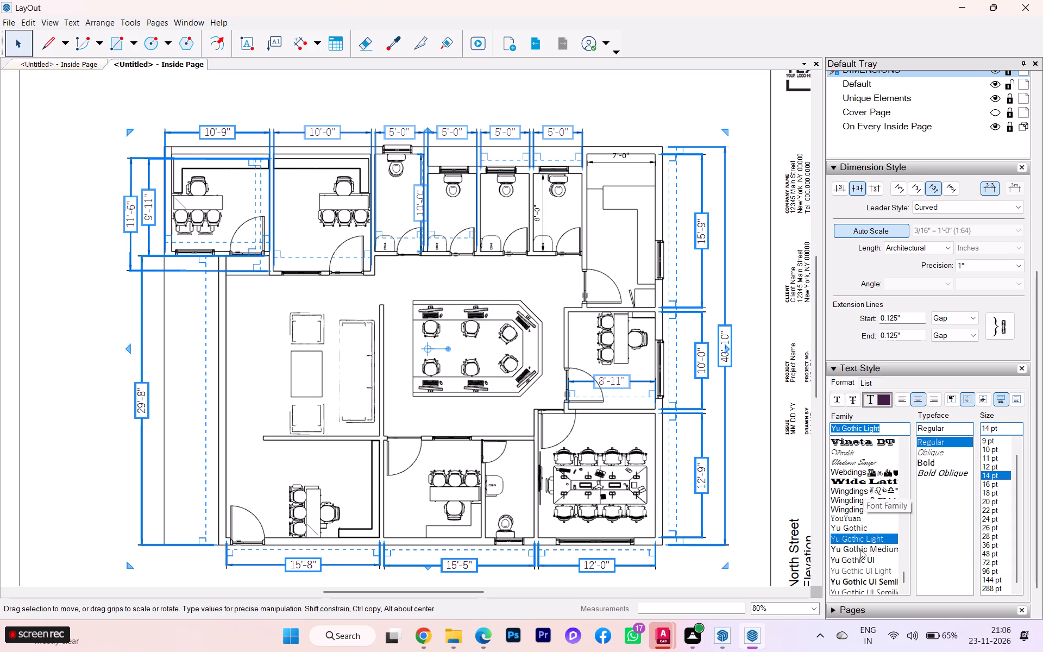
left_click(860, 549)
left_click(858, 560)
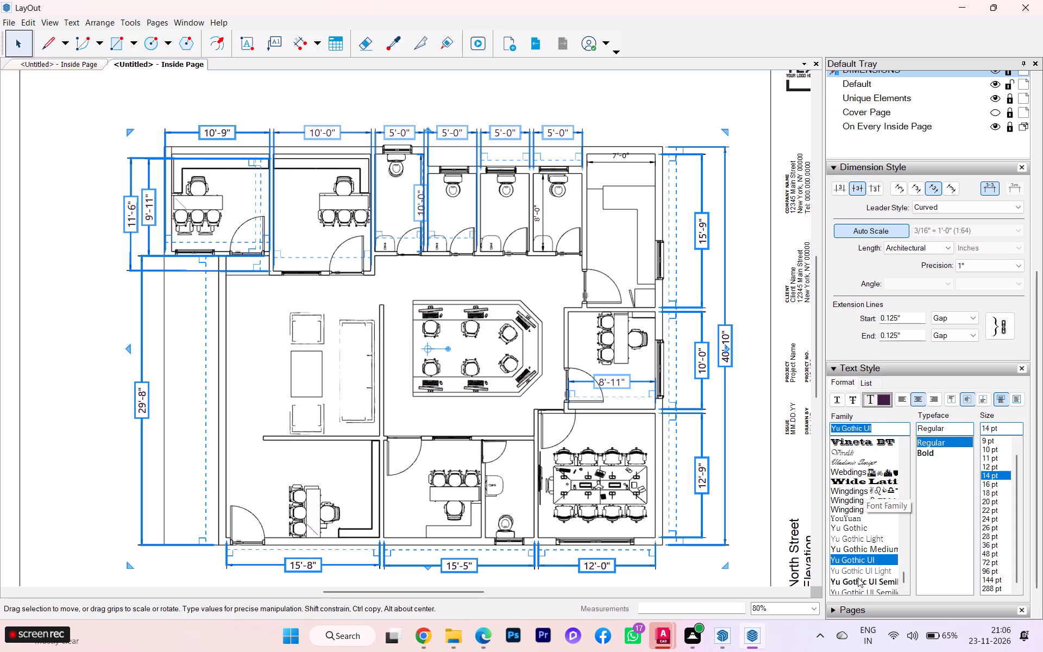
Set the selected dimensions' text size to 12 pt.
left_click(999, 466)
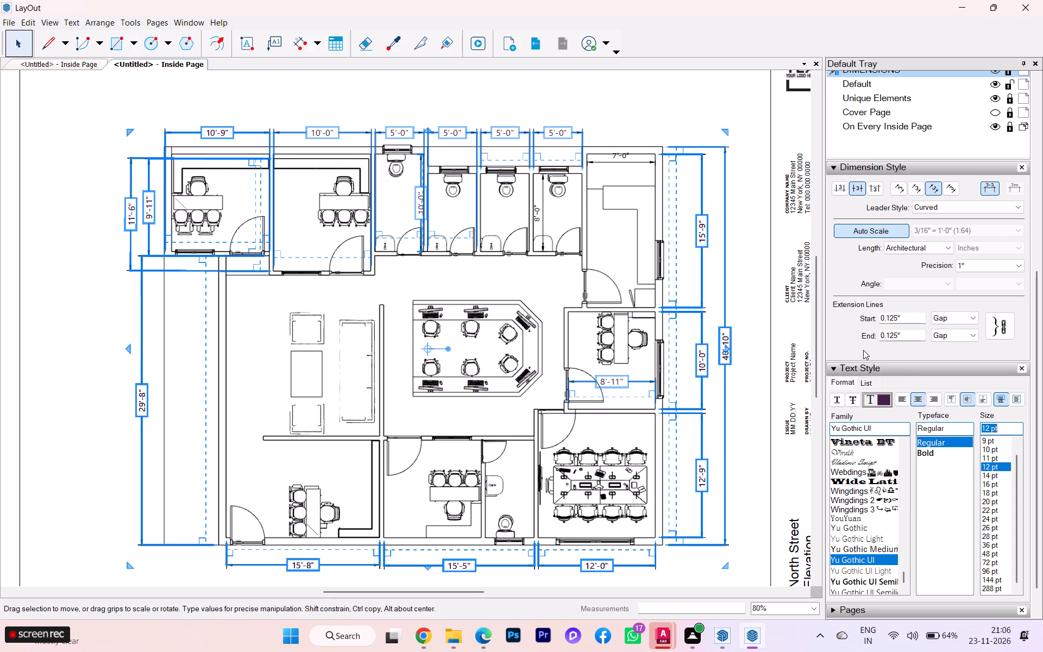
Raise the red value of the selected dimensions' text colour to 202 for a crimson, RGB 202, 29, 71.
left_click(884, 394)
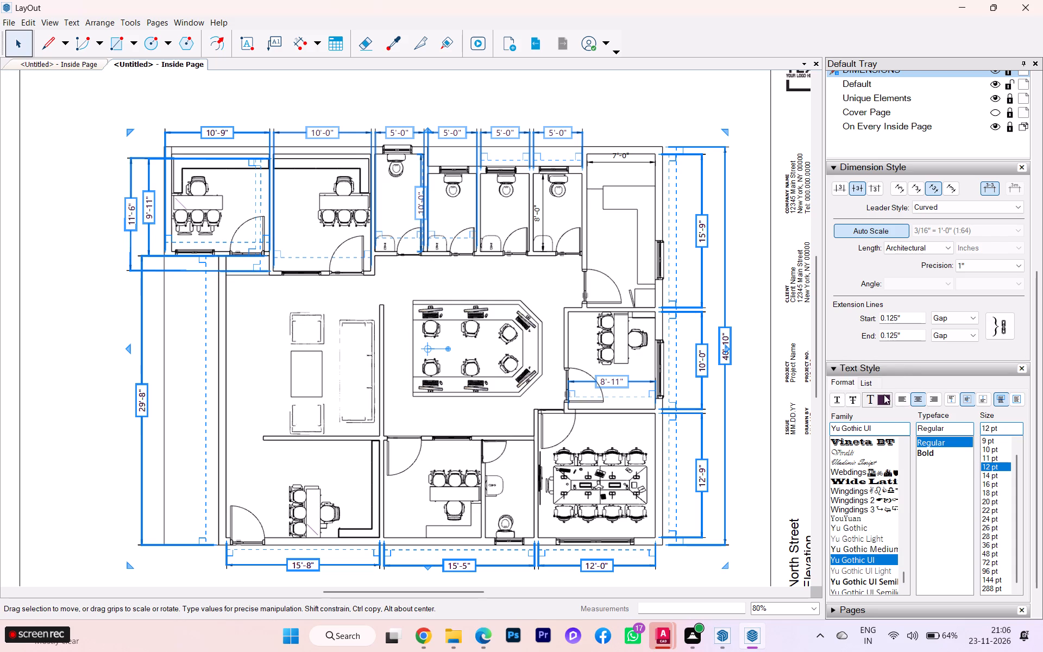
left_click(887, 399)
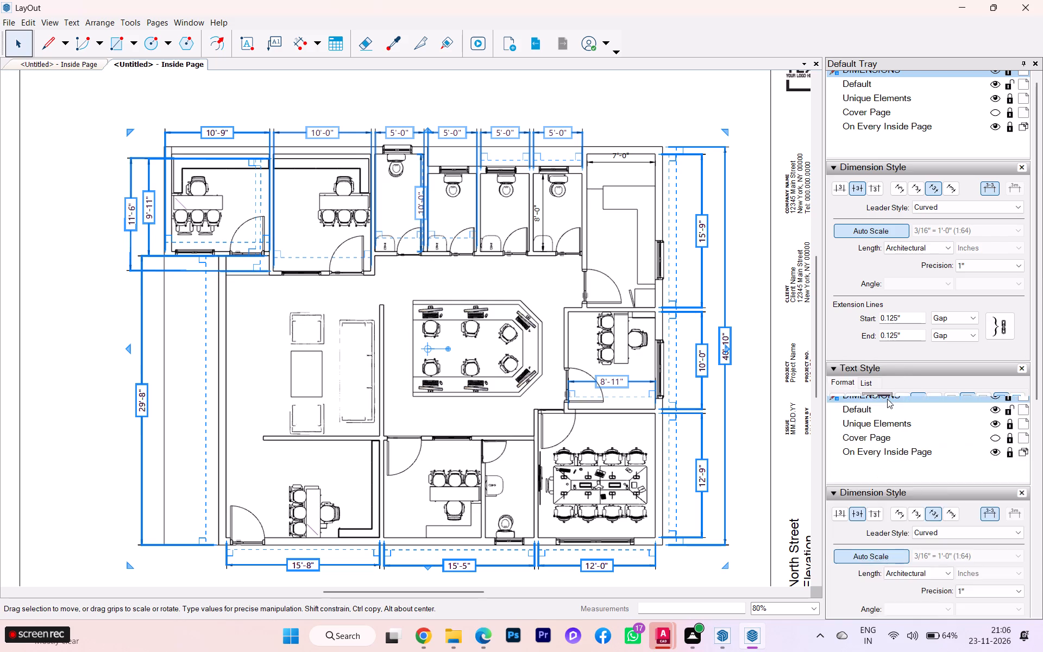
scroll(872, 285, "up", 1)
scroll(875, 263, "down", 1)
scroll(876, 256, "up", 1)
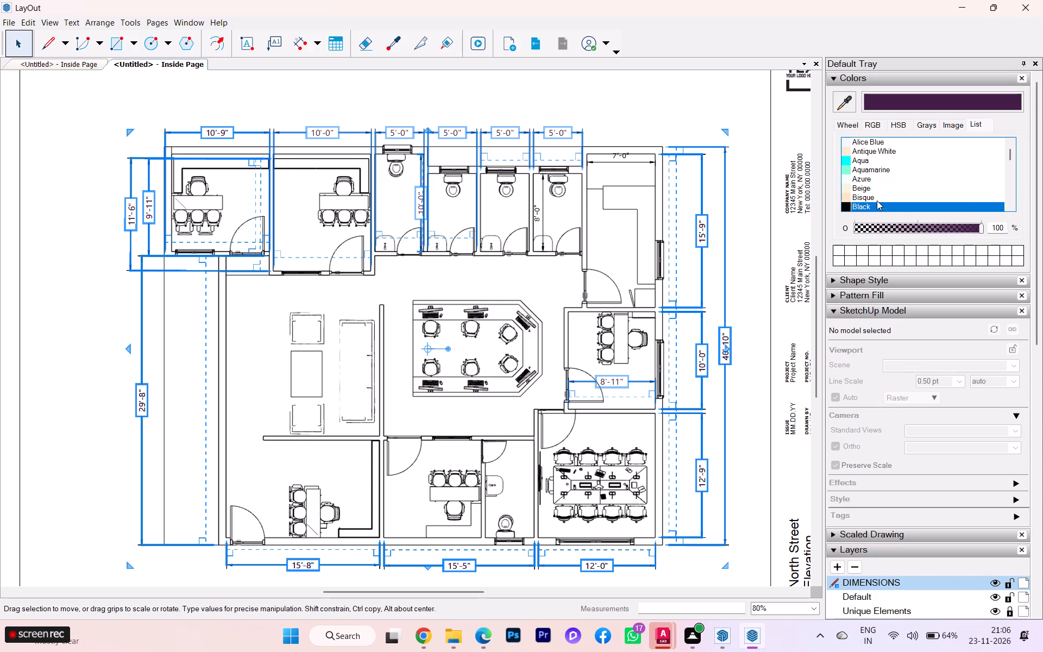
scroll(877, 200, "up", 1)
scroll(877, 200, "down", 1)
scroll(877, 200, "up", 2)
scroll(877, 200, "down", 1)
scroll(860, 129, "up", 5)
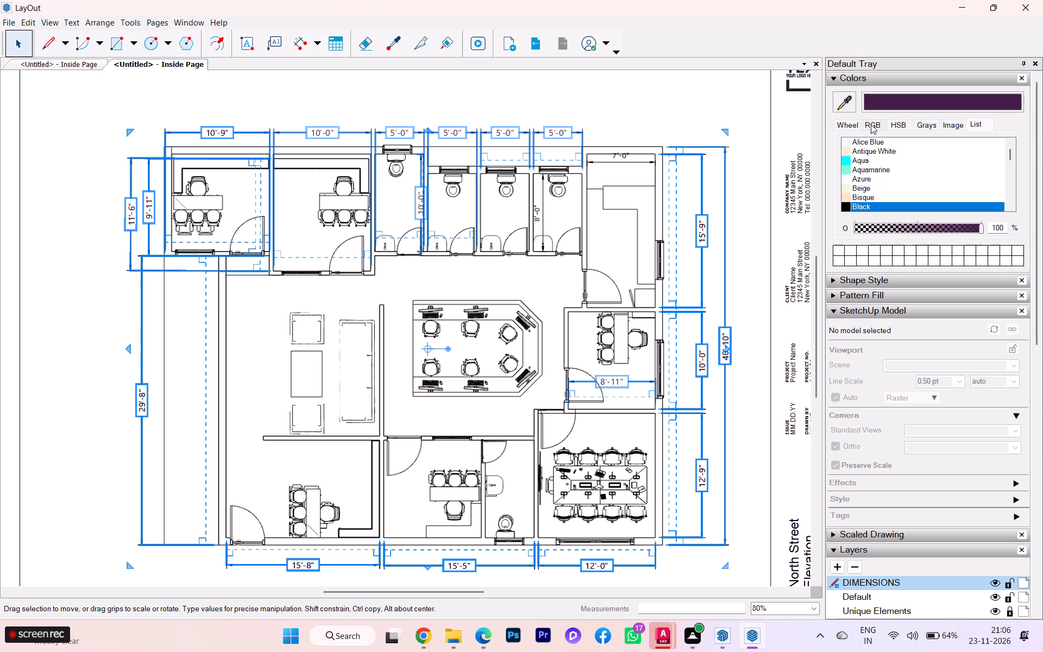
left_click(871, 124)
left_click(913, 155)
left_click(933, 151)
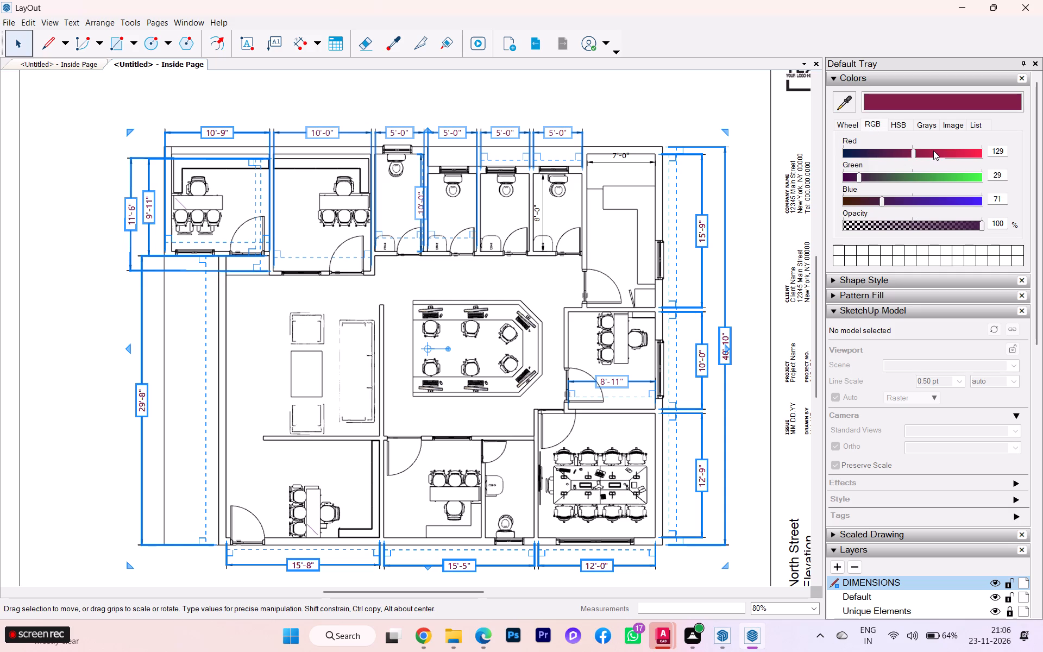
left_click(953, 152)
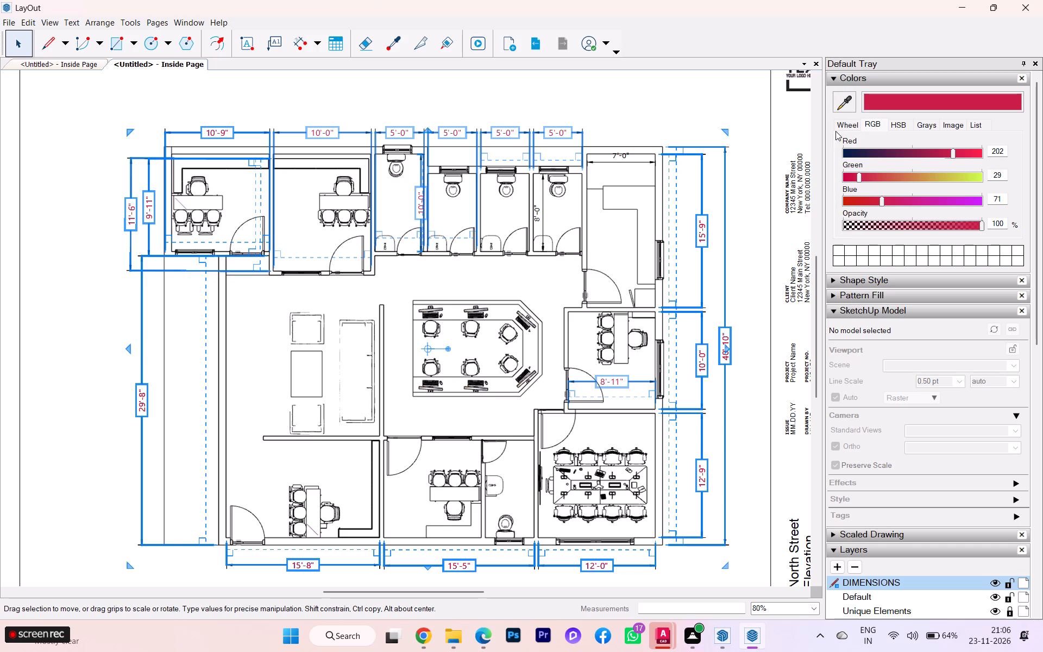
Set the opacity of the selected dimensions' text colour to 67%.
left_click(849, 223)
left_click(854, 223)
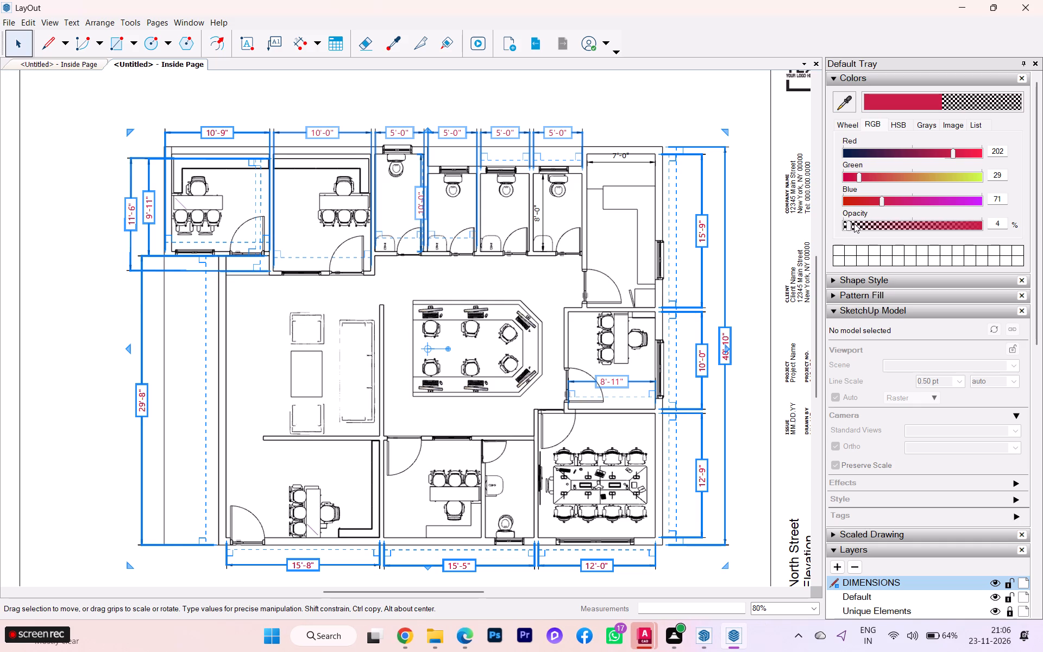
left_click(887, 223)
left_click(925, 223)
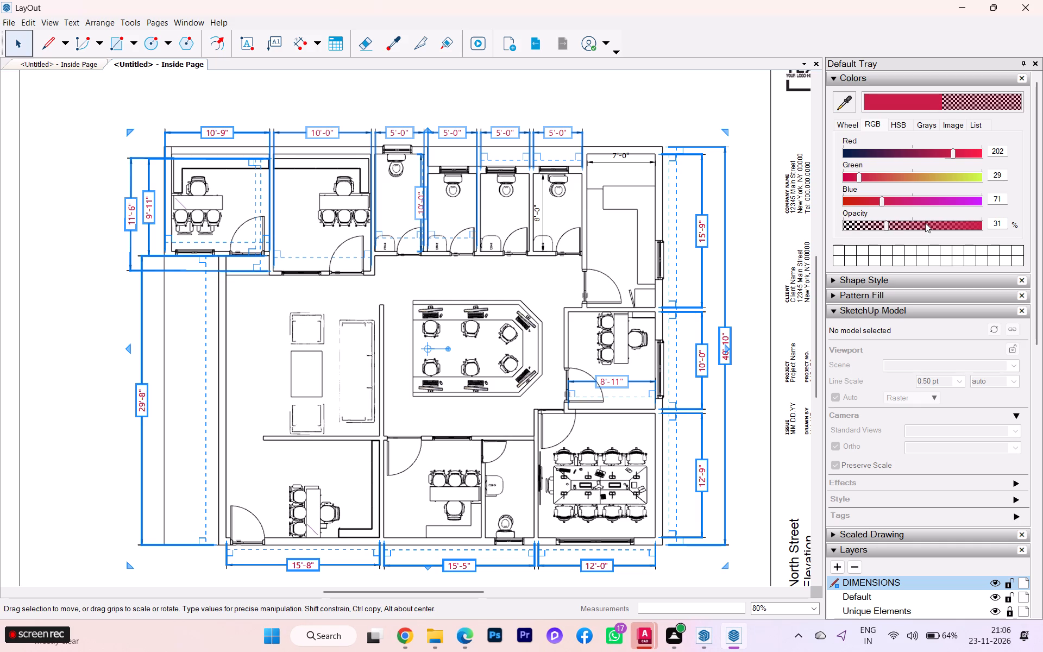
left_click(937, 224)
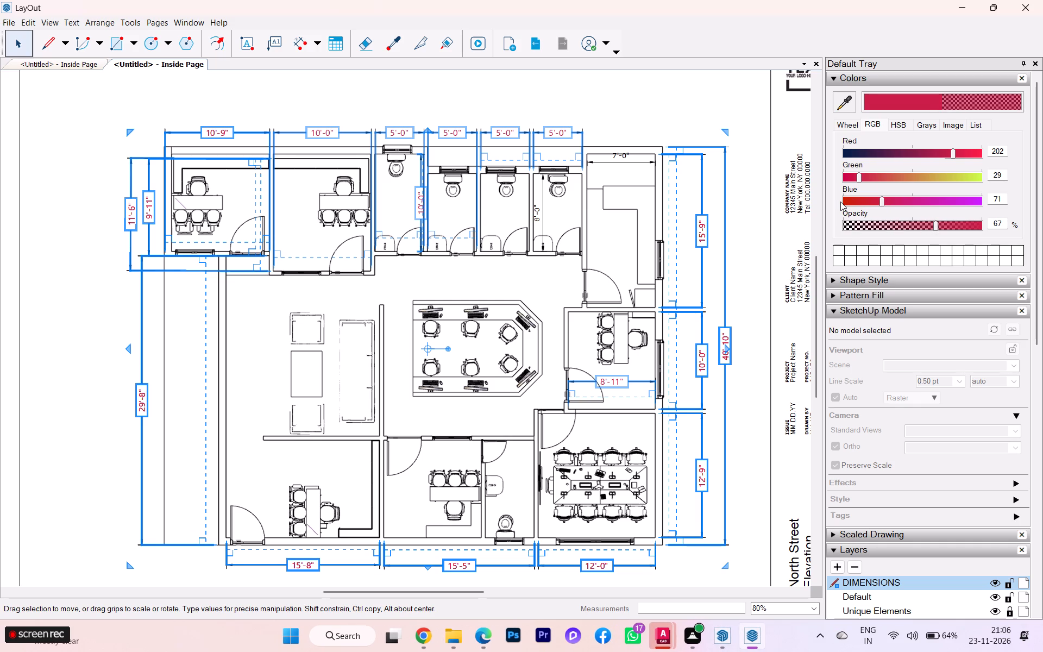
Change the selected dimensions' line stroke colour to brown, RGB 146, 97, 67, and clear the selection.
left_click(896, 281)
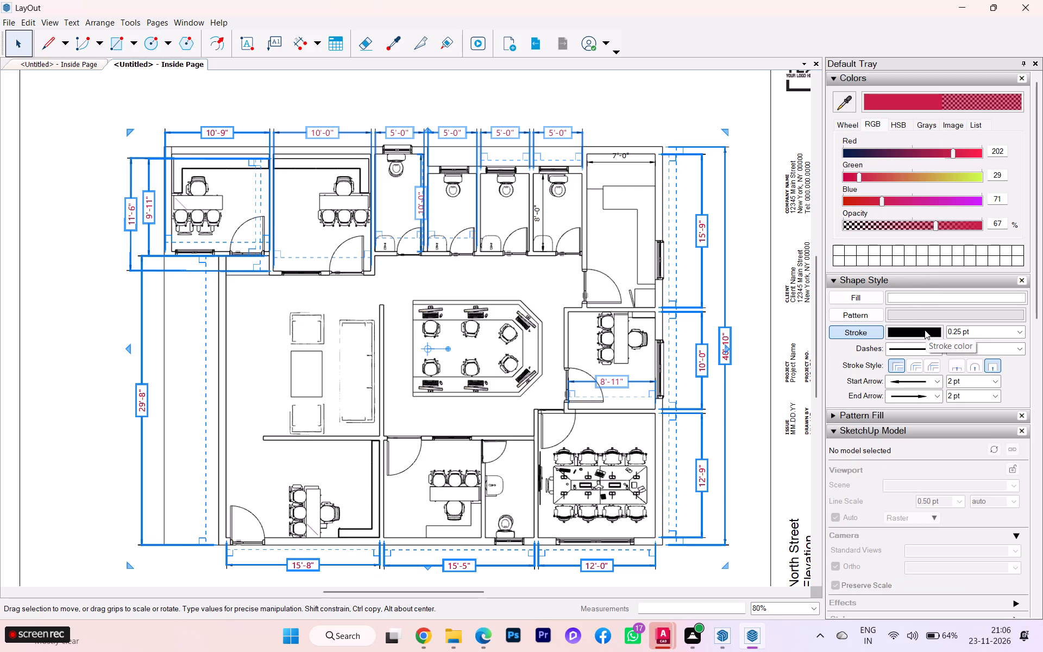
left_click(925, 330)
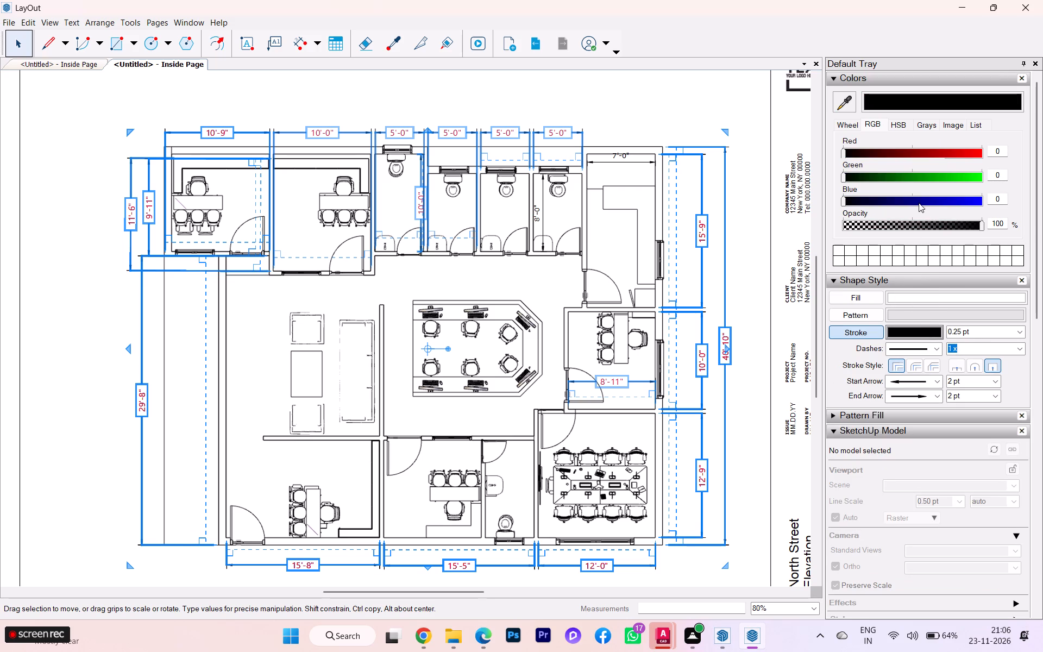
left_click(930, 201)
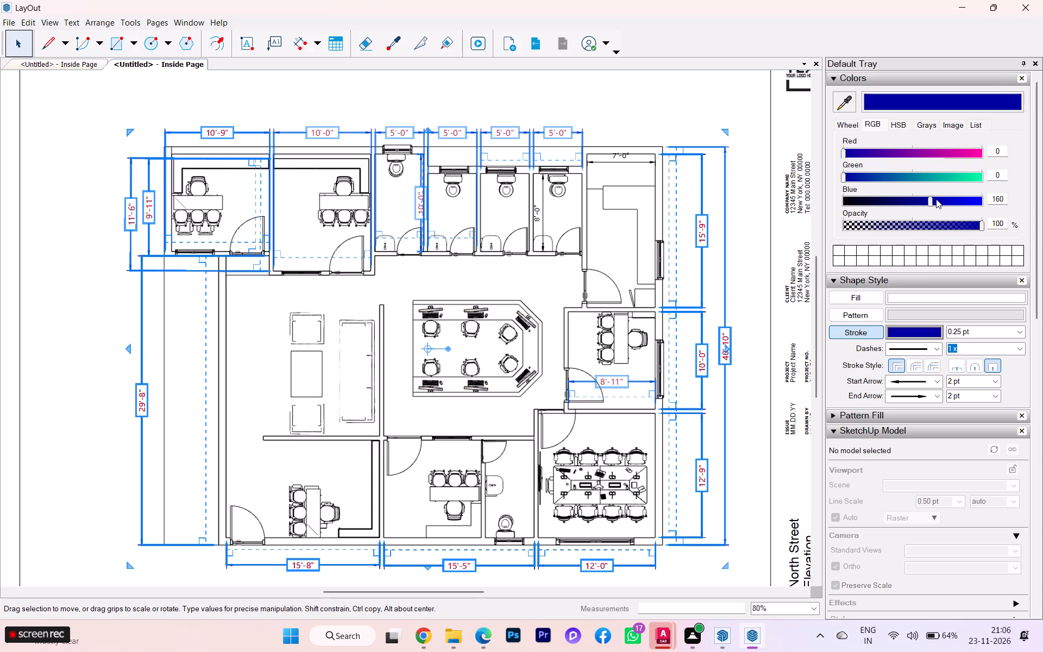
left_click(896, 172)
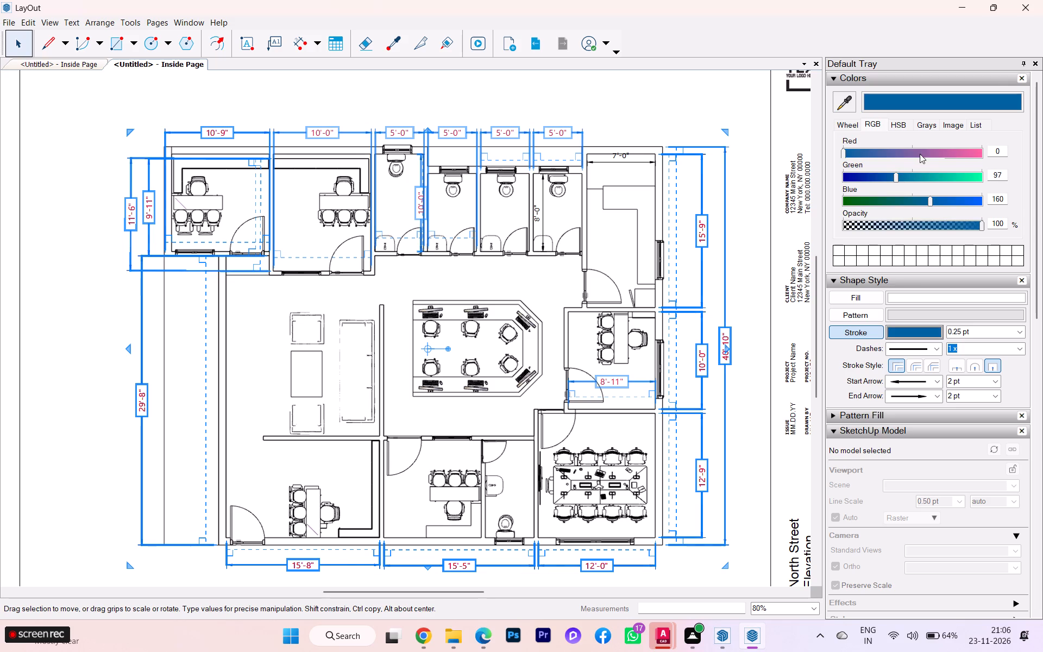
left_click(922, 149)
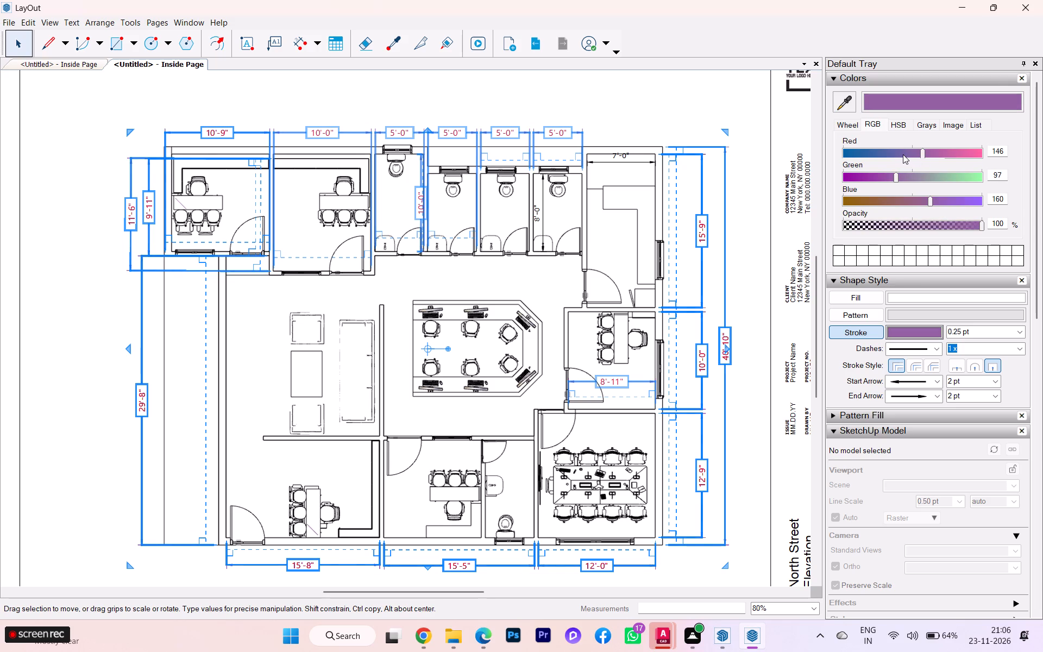
left_click(879, 201)
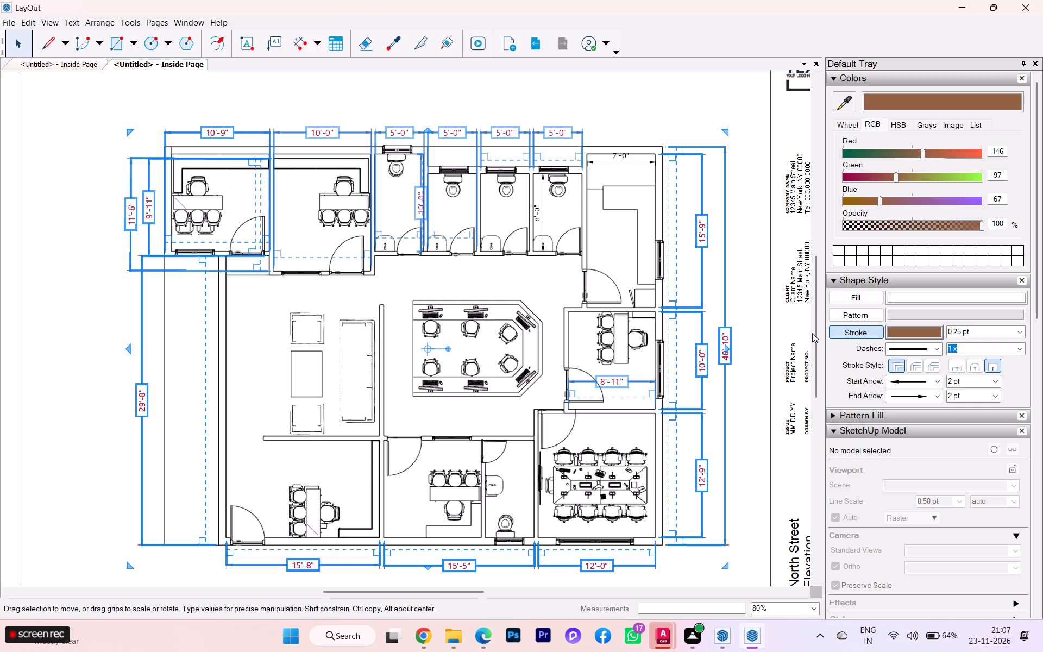
left_click(750, 305)
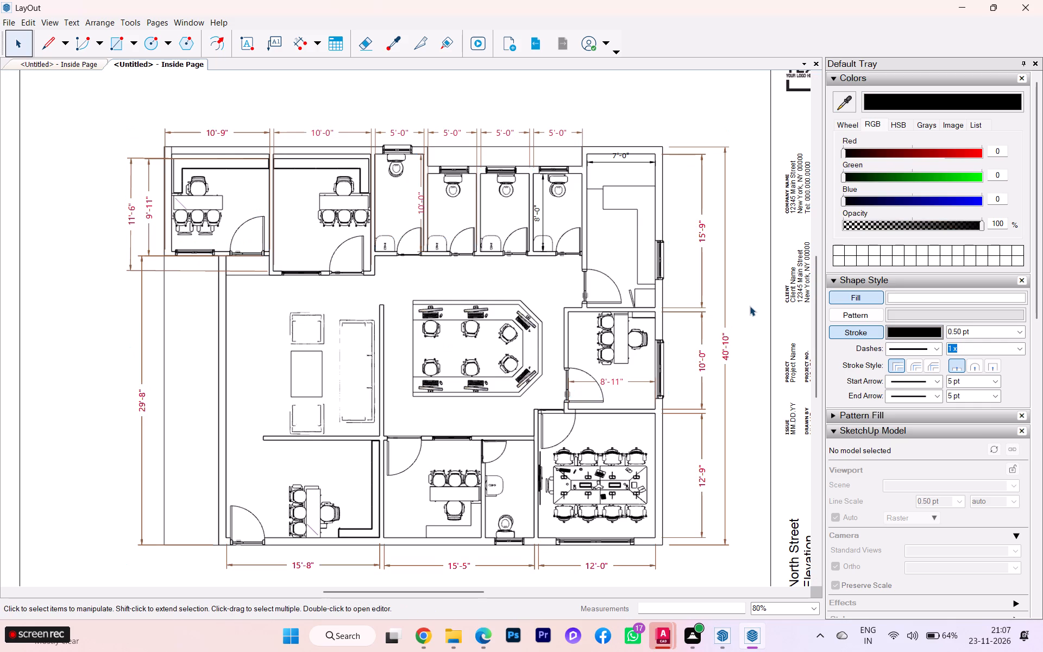
Select all entities on the DIMENSIONS layer and change their line stroke to orange-red, RGB 224, 97, 67, clearing the selection when done.
scroll(732, 325, "up", 3)
scroll(736, 321, "down", 4)
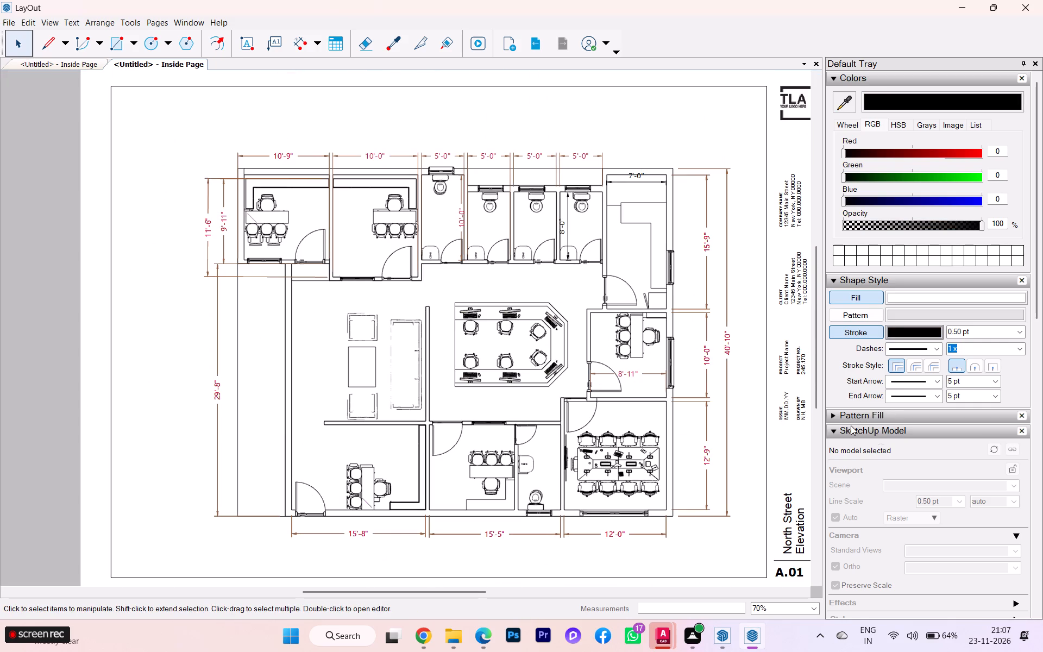
left_click(845, 430)
right_click(883, 492)
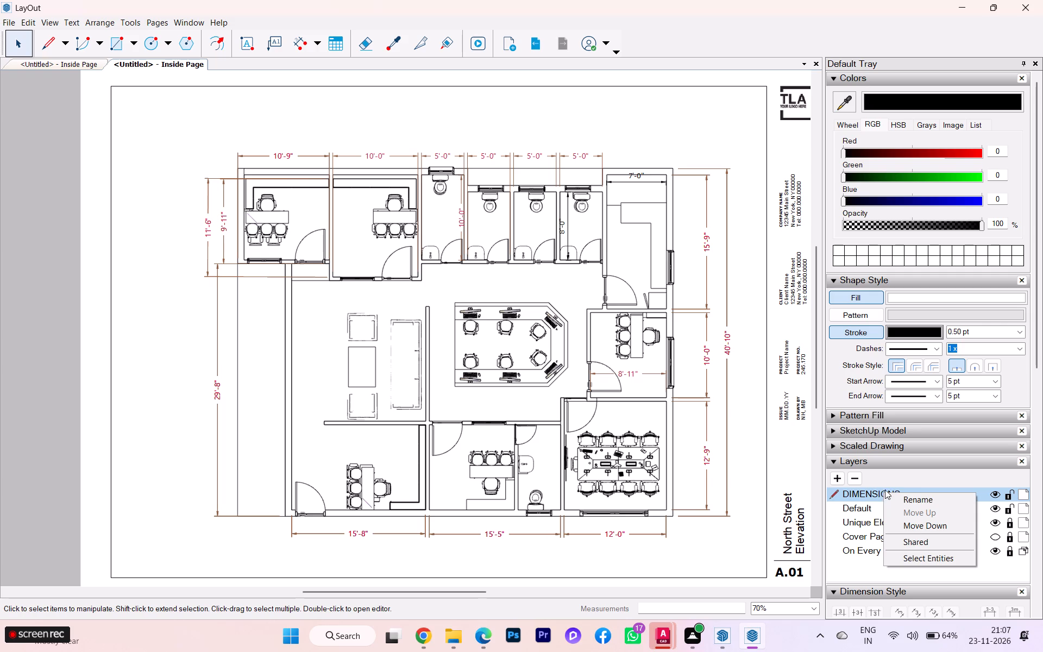
left_click(930, 555)
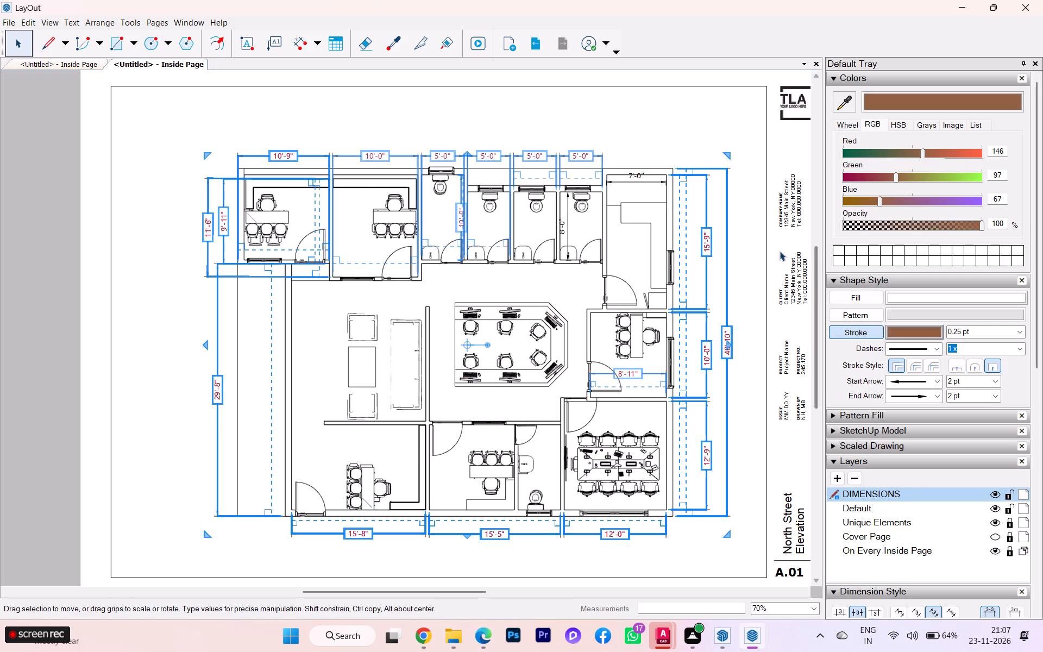
left_click(958, 153)
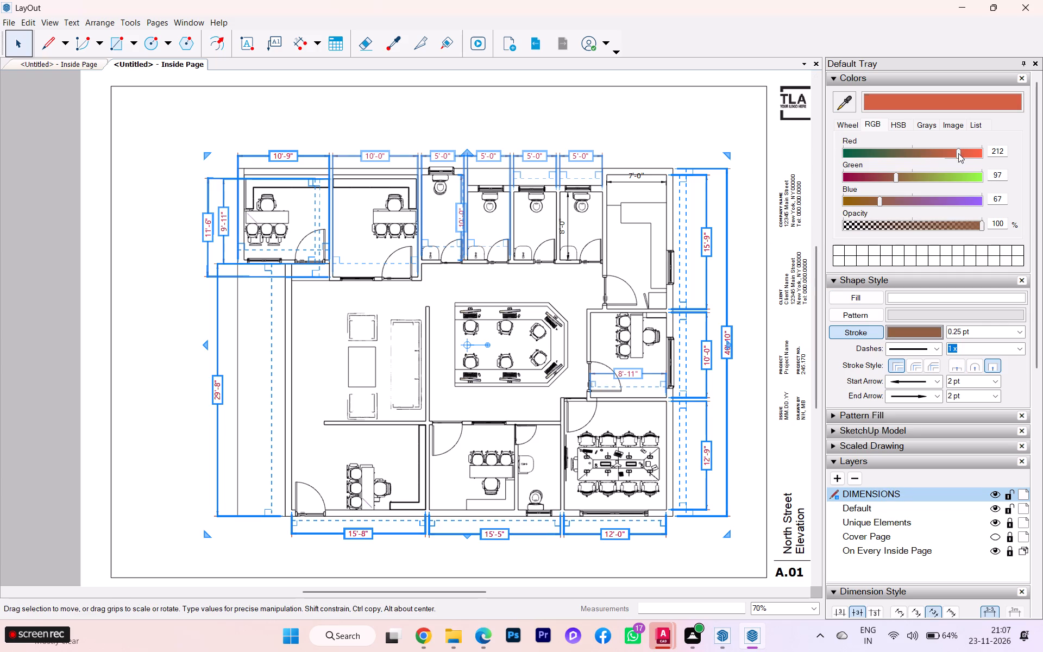
left_click(965, 152)
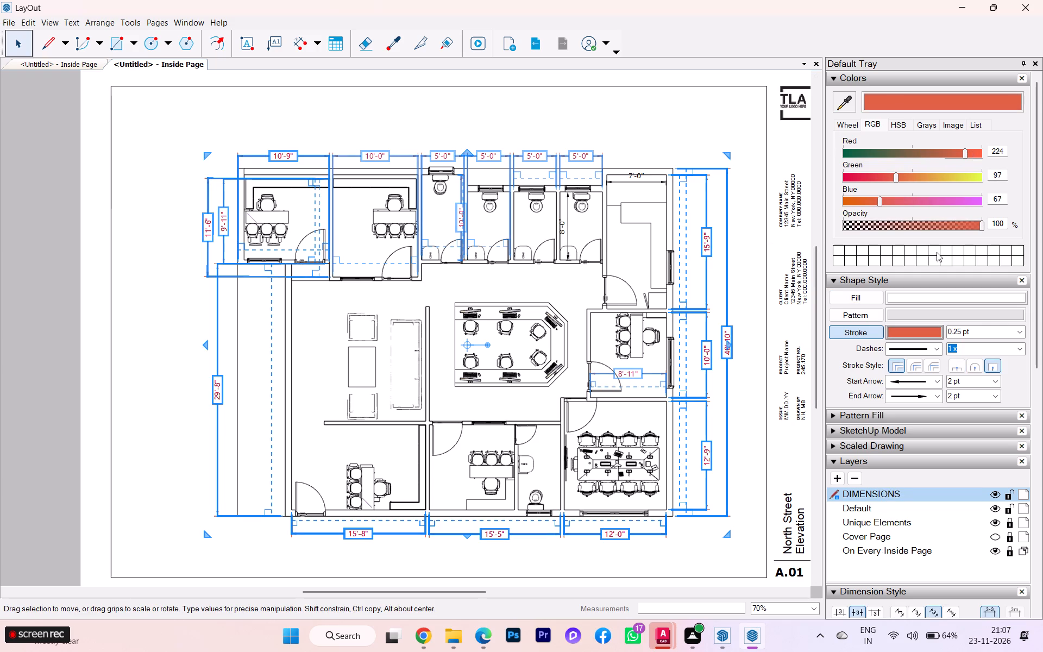
left_click(759, 275)
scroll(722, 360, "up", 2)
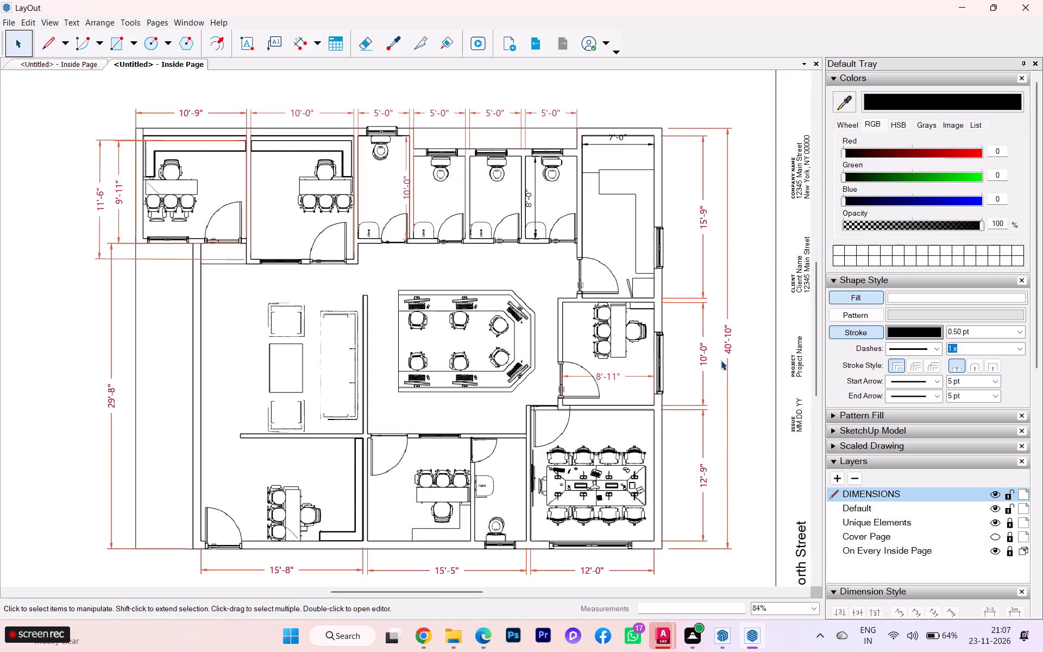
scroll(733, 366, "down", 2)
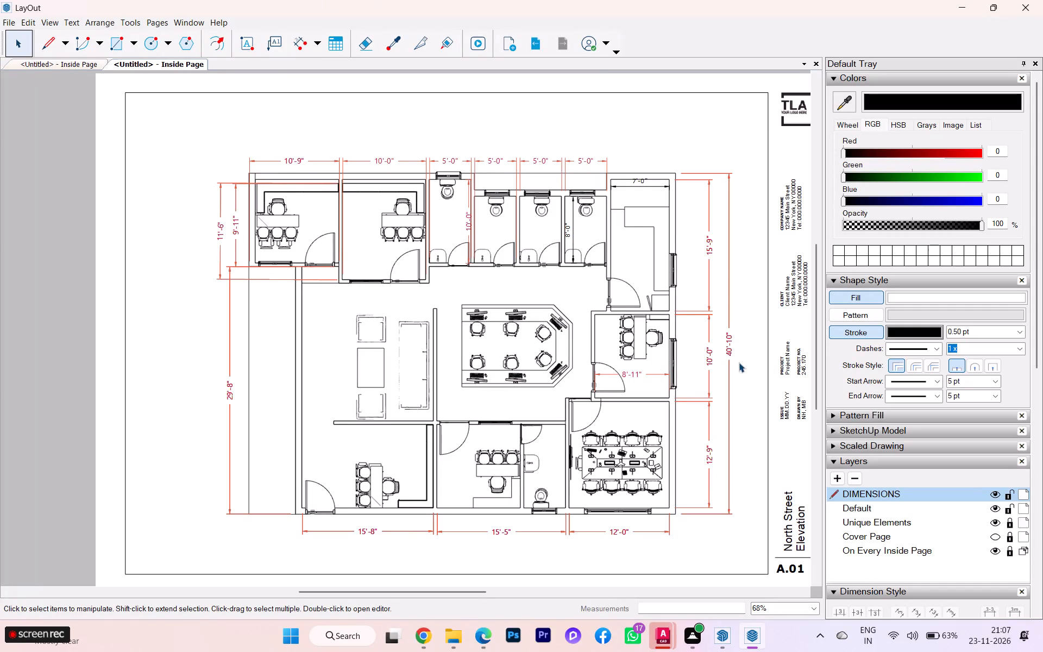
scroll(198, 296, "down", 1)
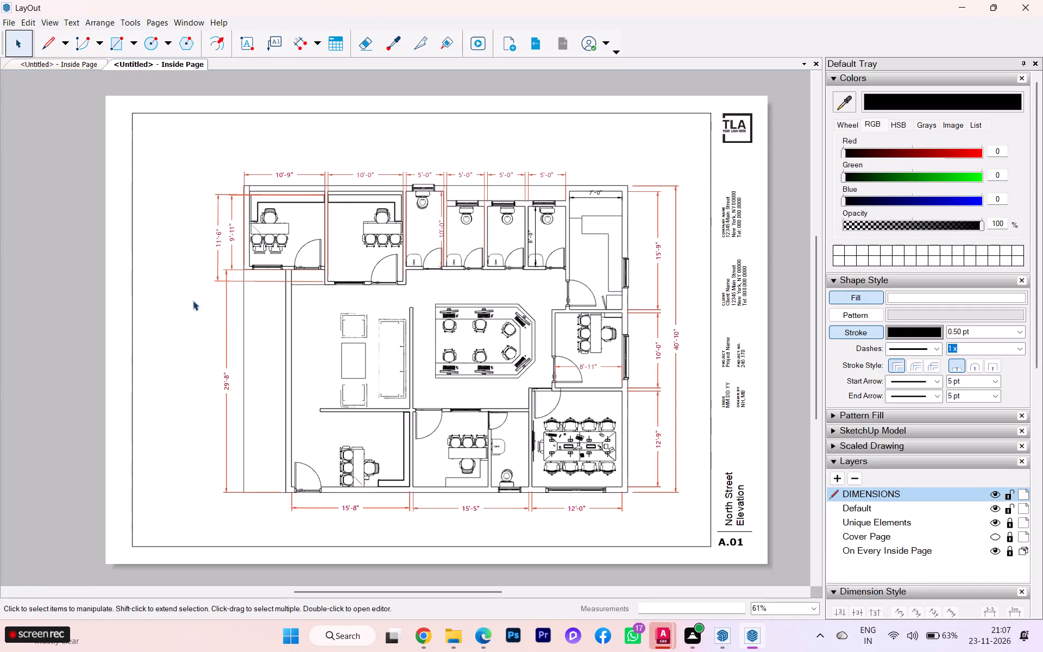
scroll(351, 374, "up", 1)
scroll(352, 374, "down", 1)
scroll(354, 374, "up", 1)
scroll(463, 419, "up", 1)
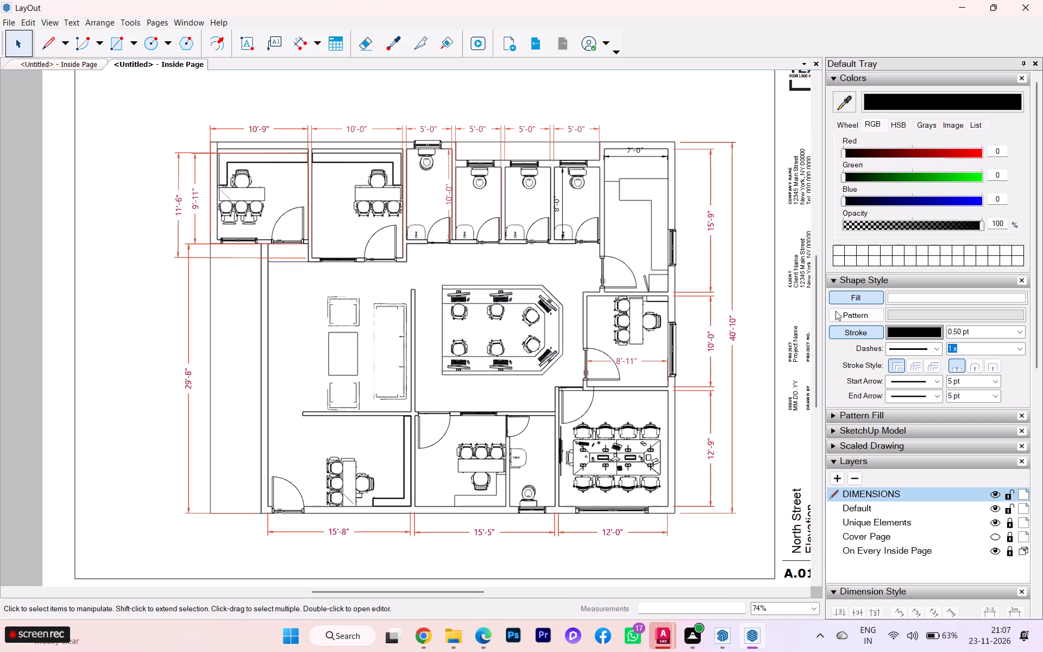
Add a vertical linear dimension along the inner side wall of the toilet between the lower-middle office and the conference room.
left_click(290, 45)
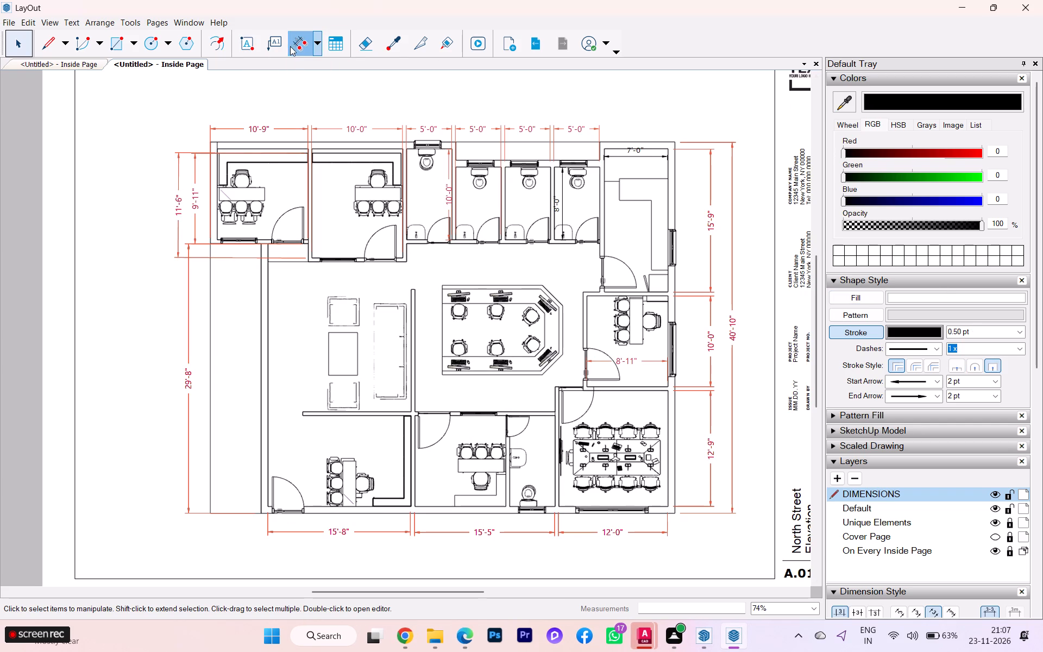
scroll(440, 415, "up", 9)
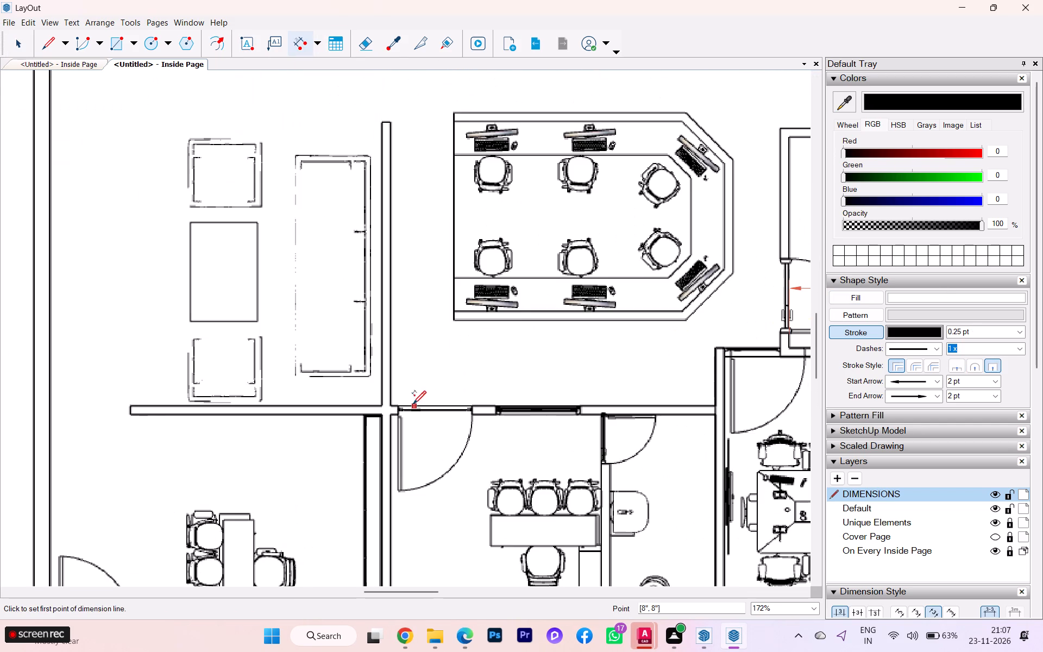
scroll(365, 398, "down", 2)
scroll(365, 398, "up", 1)
scroll(455, 430, "down", 3)
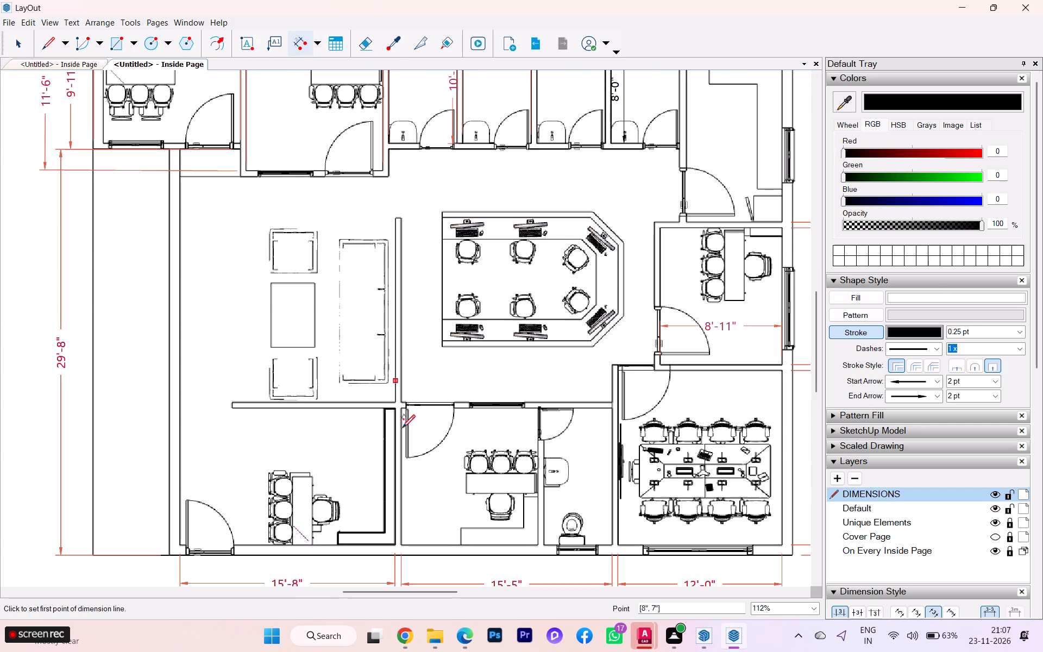
scroll(598, 445, "up", 2)
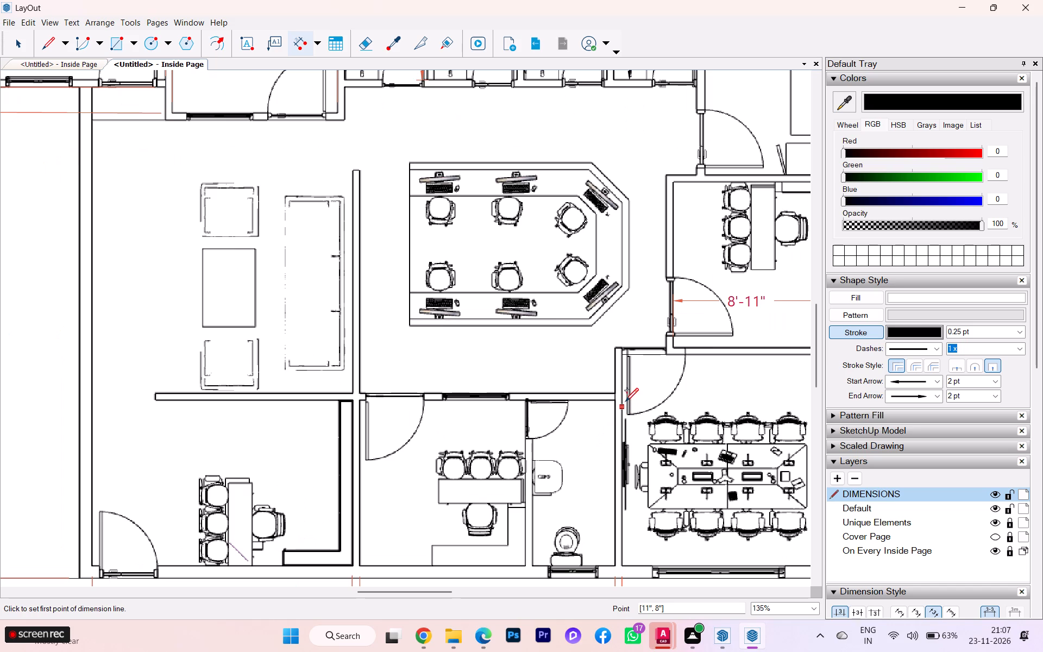
left_click(613, 400)
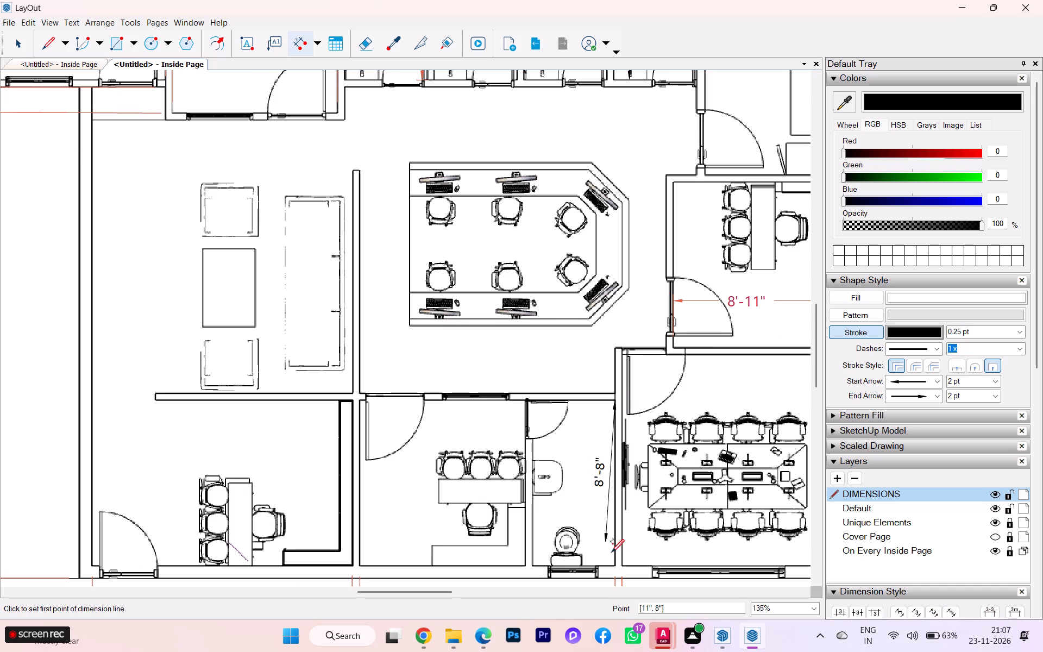
left_click(614, 566)
left_click(596, 561)
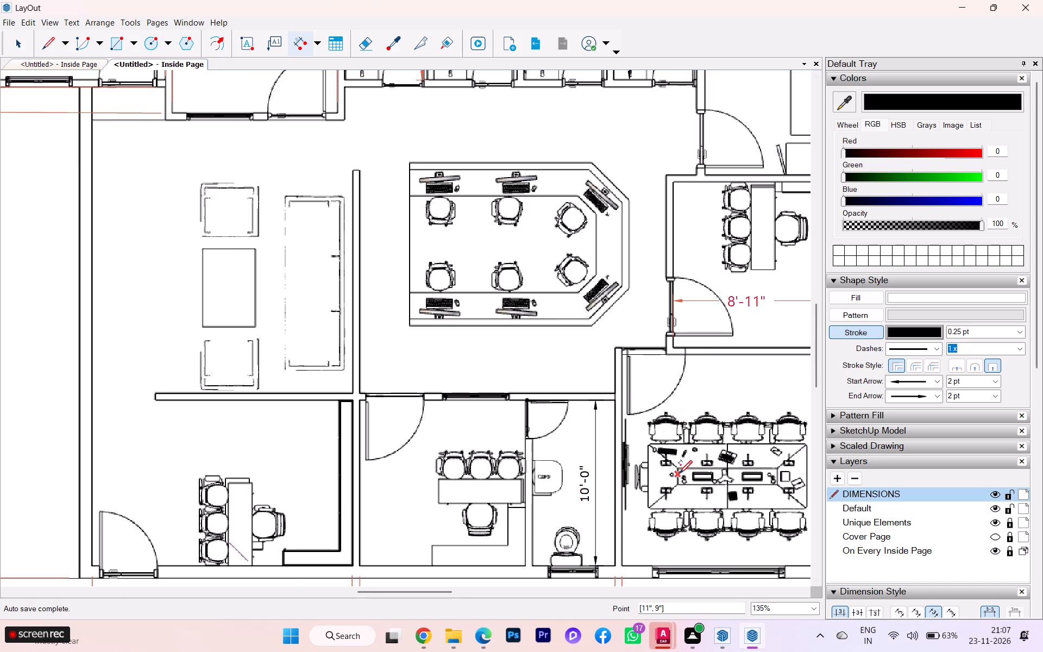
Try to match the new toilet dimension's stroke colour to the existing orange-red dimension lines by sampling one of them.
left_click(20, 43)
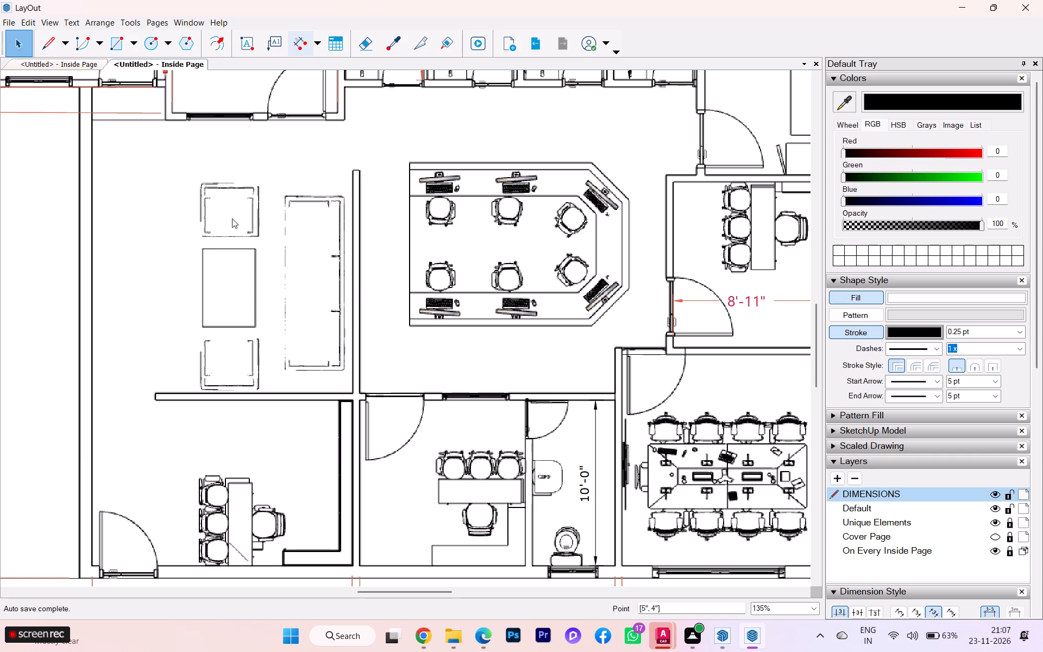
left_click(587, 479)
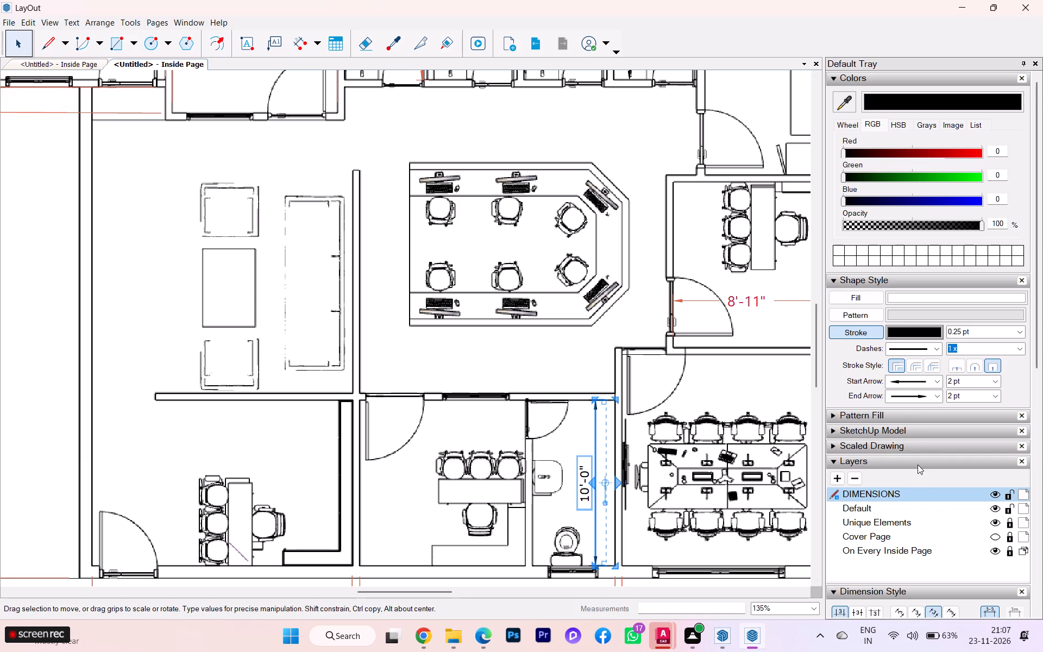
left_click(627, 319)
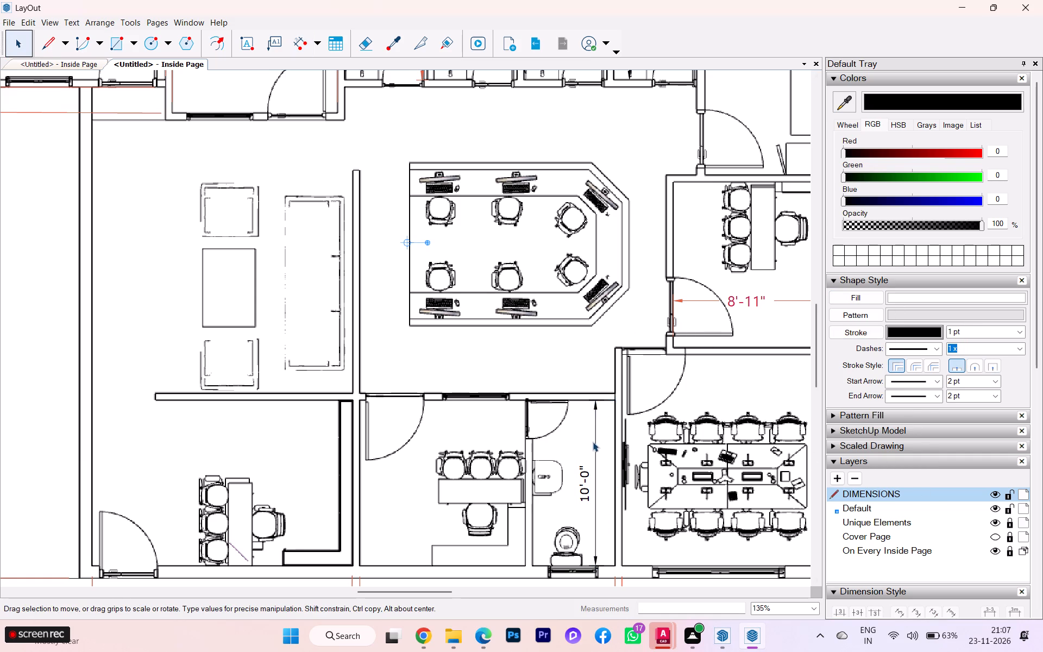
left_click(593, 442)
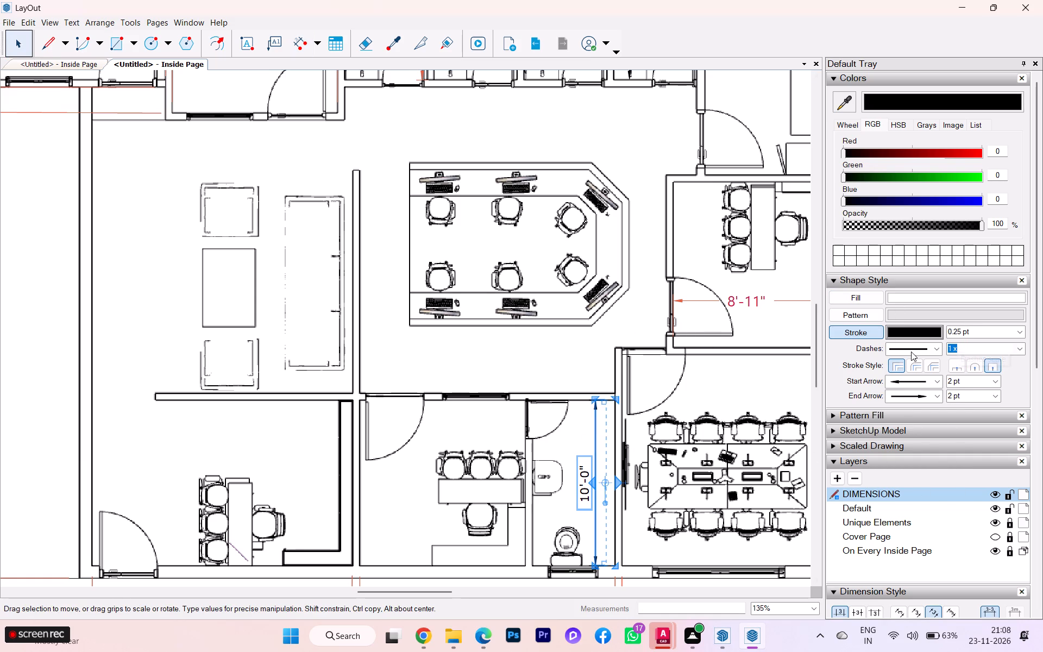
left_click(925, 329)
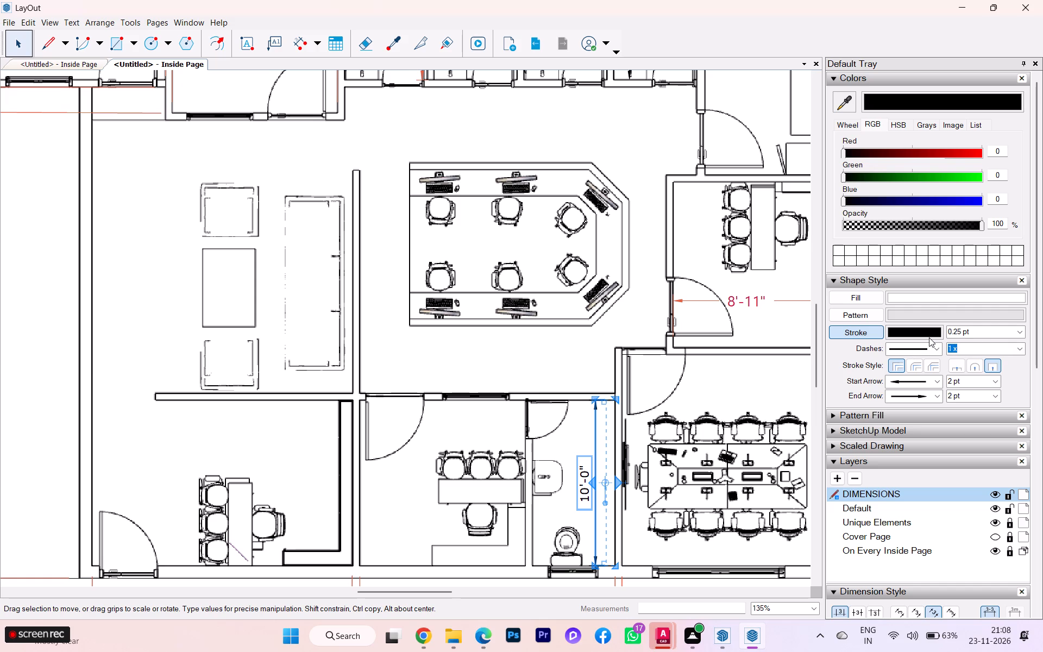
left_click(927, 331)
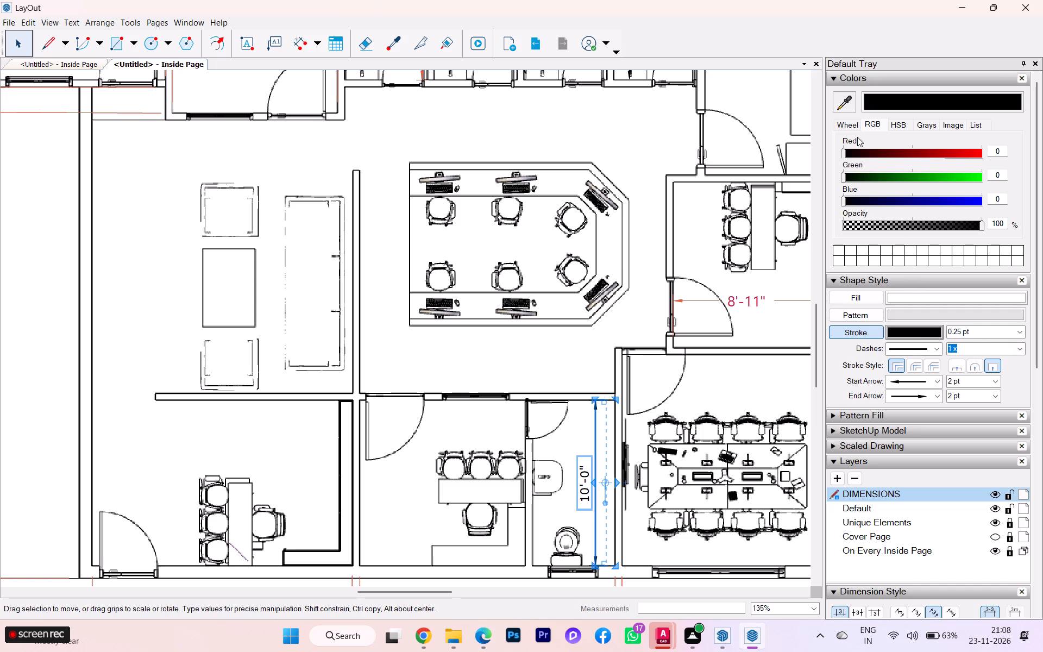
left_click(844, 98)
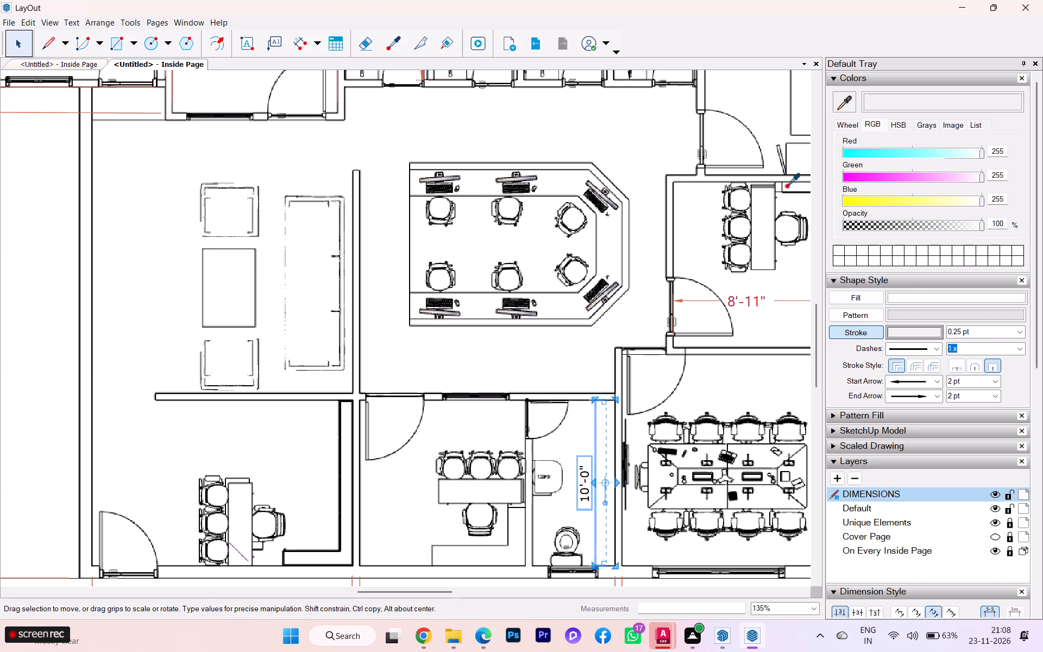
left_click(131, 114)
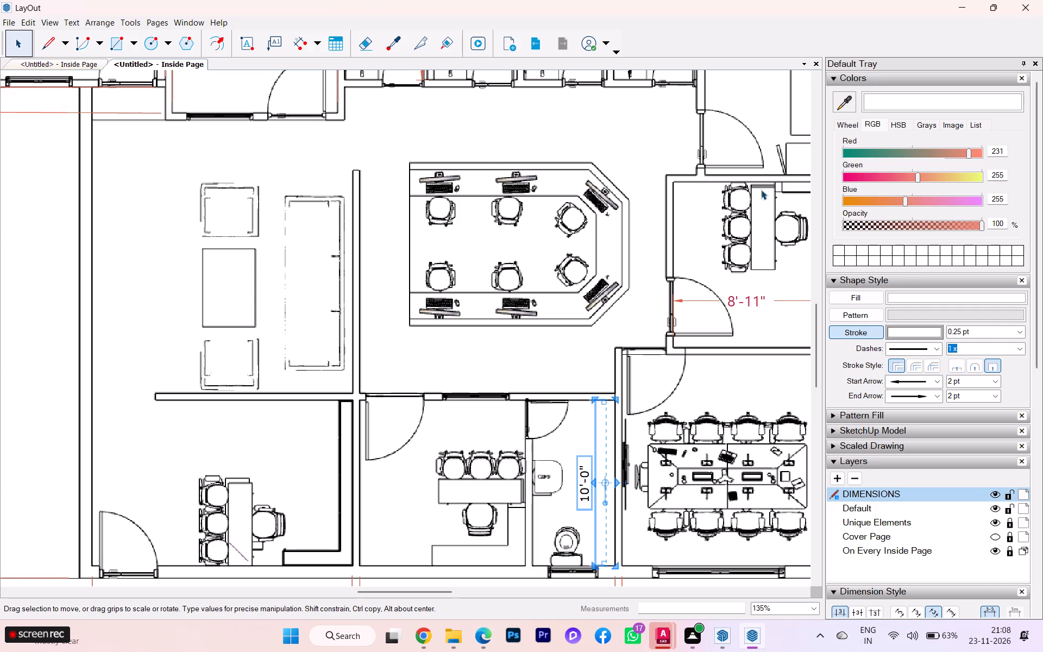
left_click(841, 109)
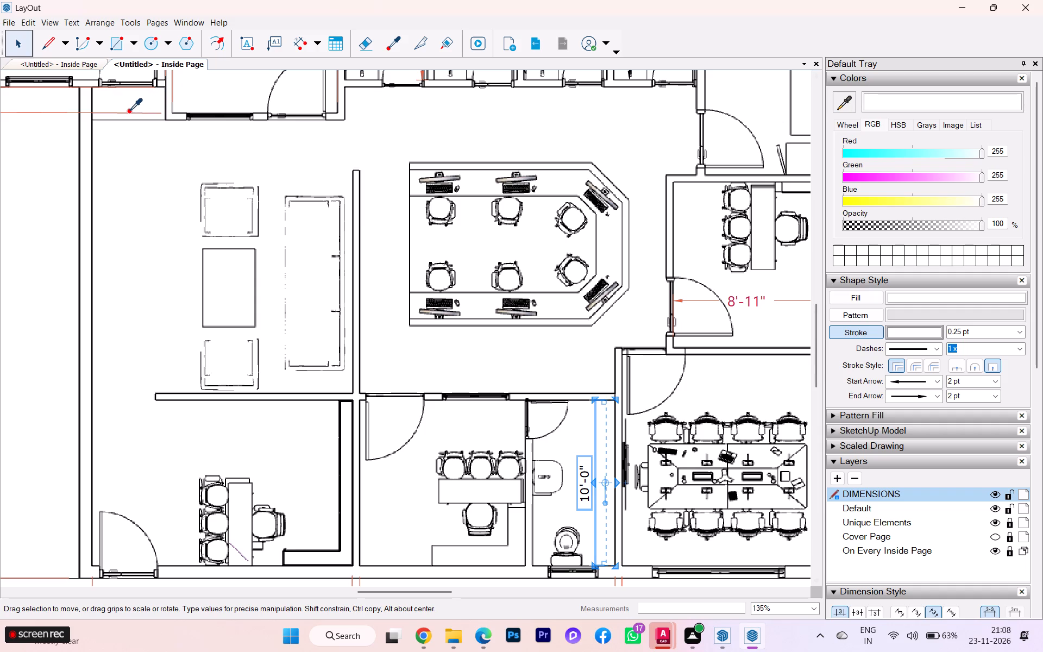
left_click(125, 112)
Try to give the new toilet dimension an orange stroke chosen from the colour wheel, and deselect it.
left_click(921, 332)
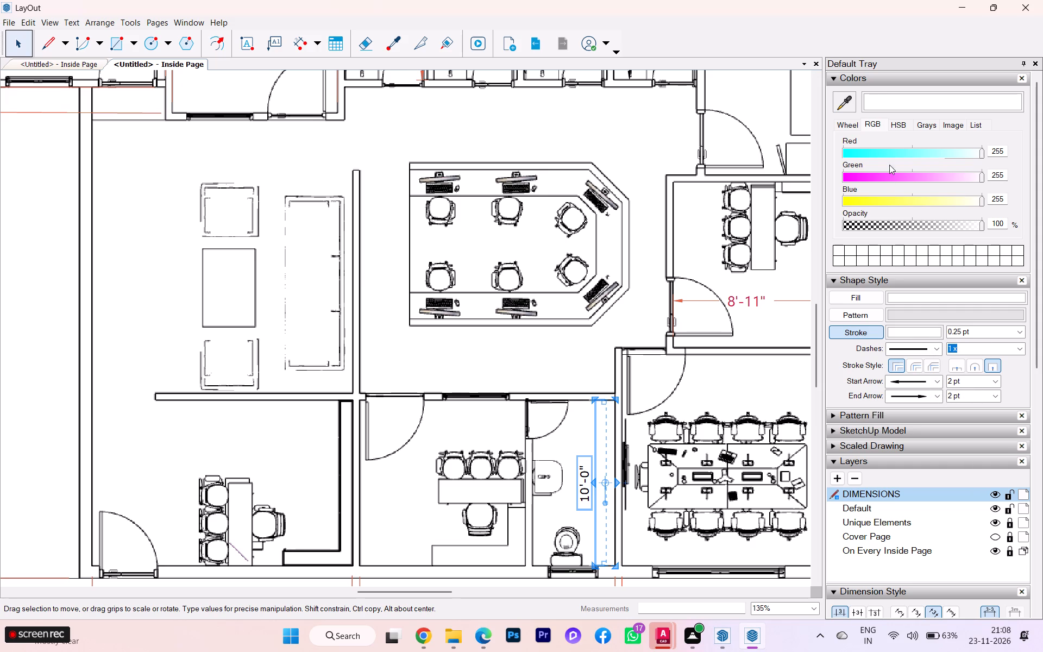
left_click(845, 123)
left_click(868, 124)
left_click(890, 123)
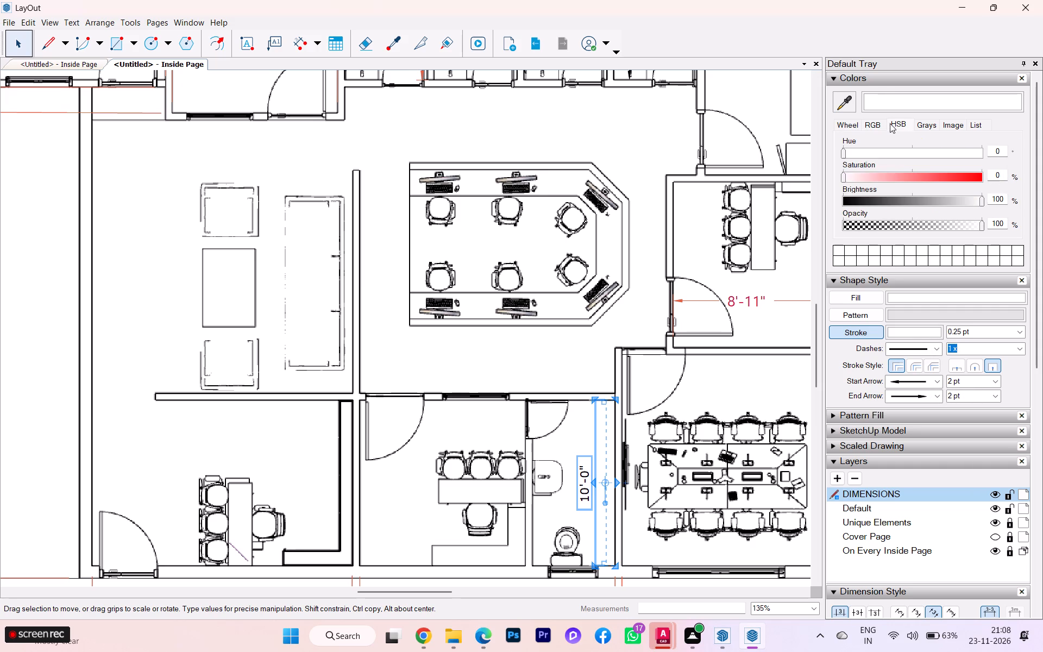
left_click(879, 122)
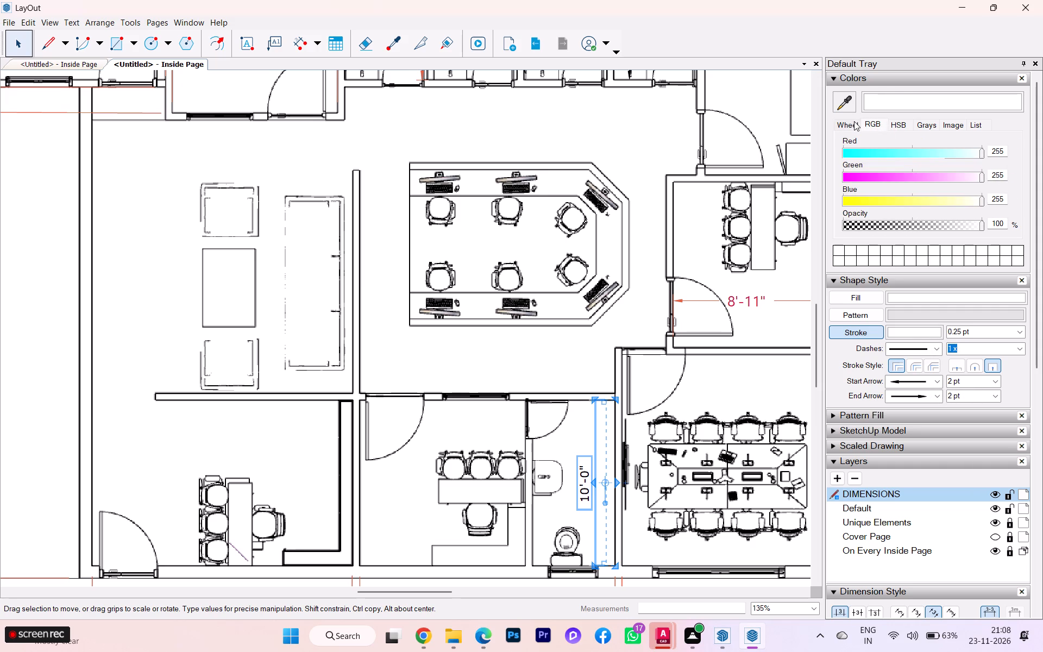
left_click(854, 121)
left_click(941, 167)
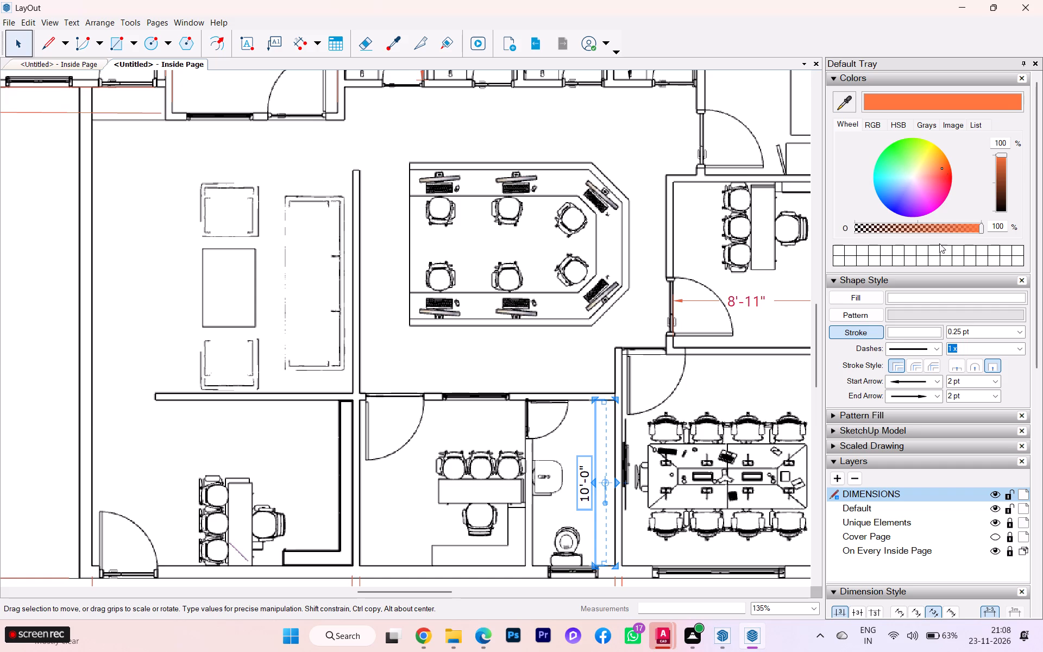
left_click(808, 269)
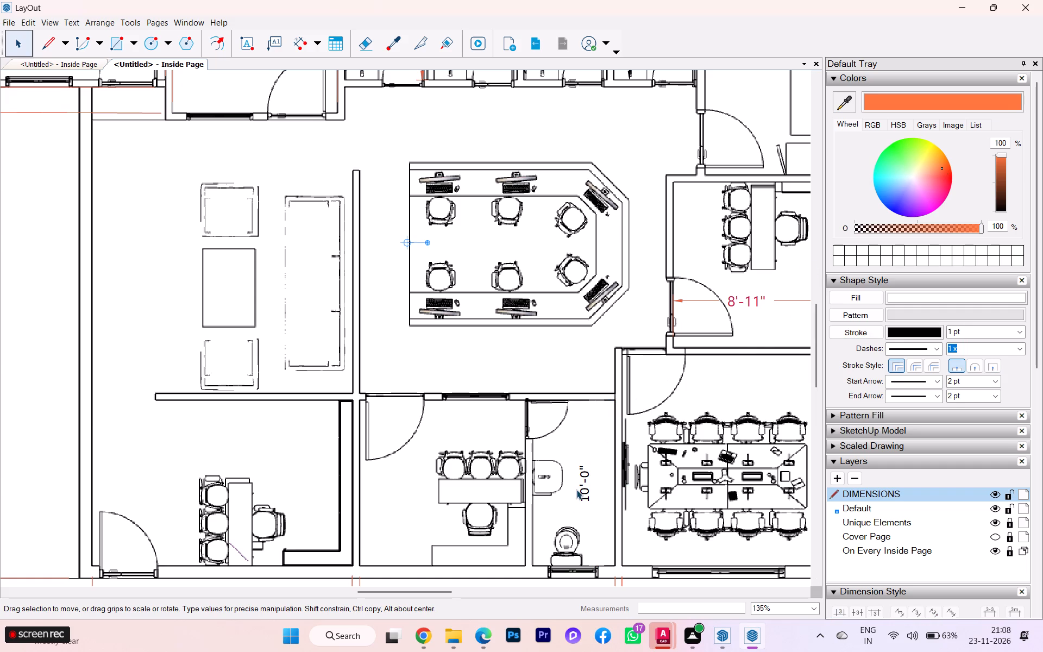
Reselect the new toilet dimension and set its line stroke to a light orange from the colour wheel.
left_click(583, 482)
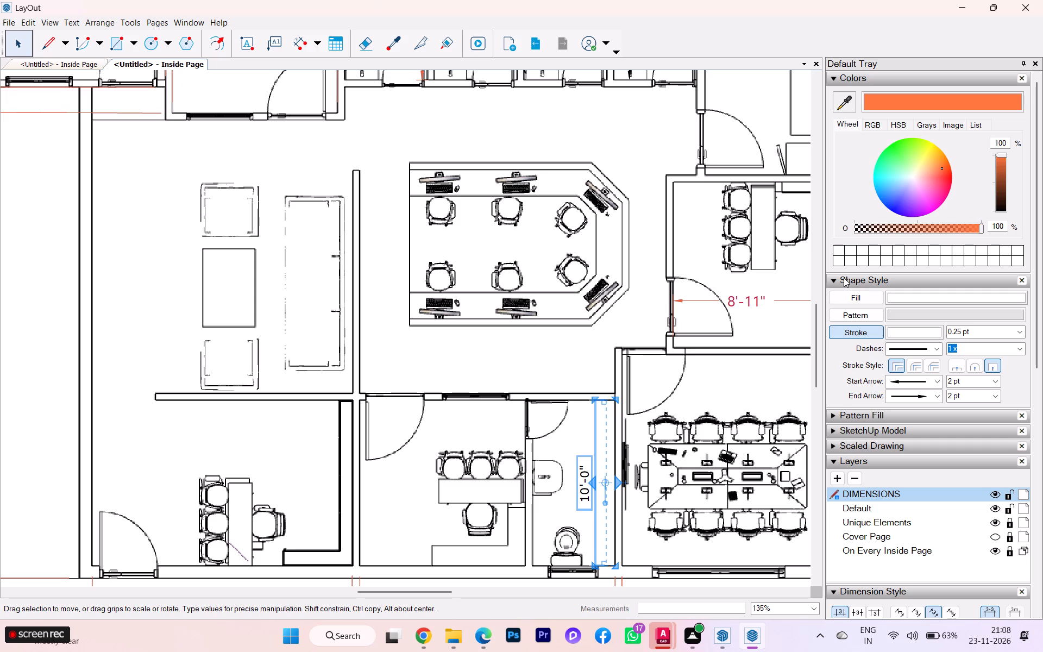
left_click(930, 335)
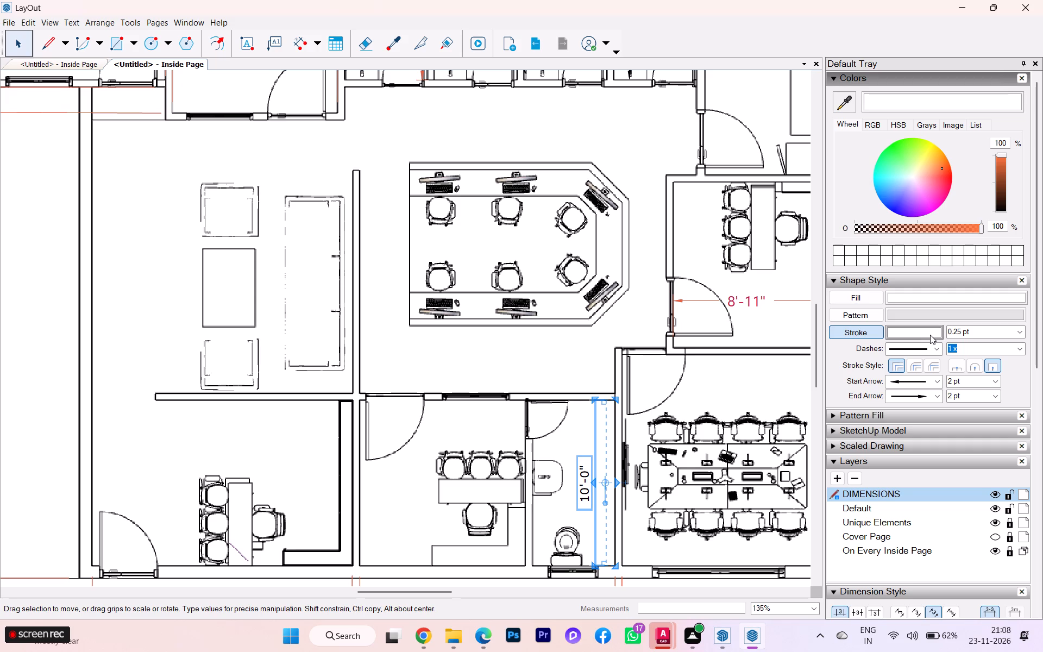
left_click(959, 177)
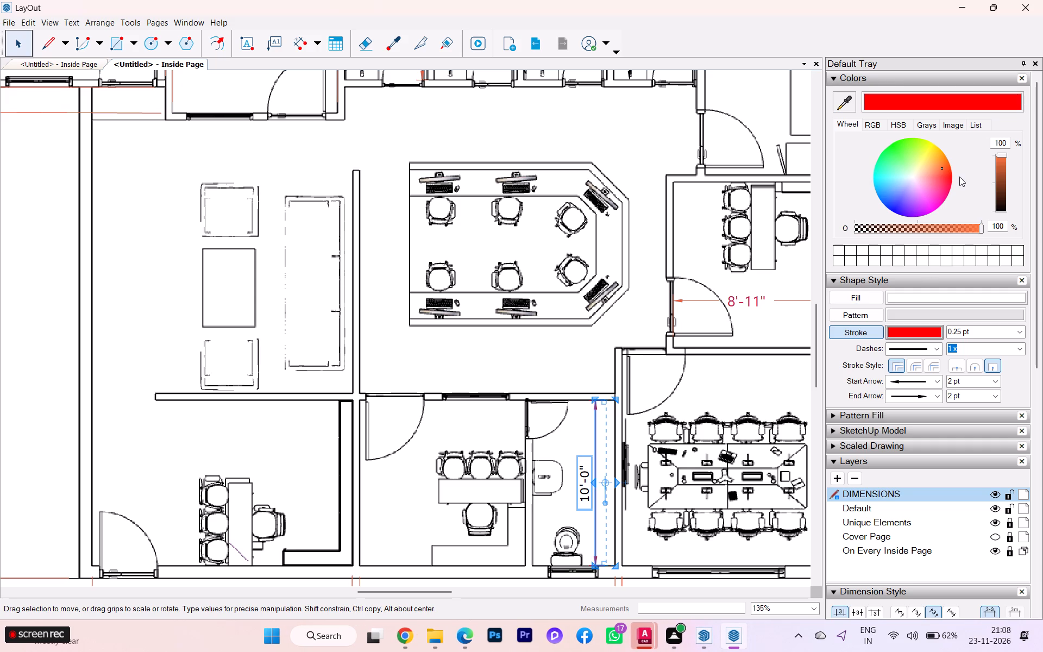
left_click(943, 176)
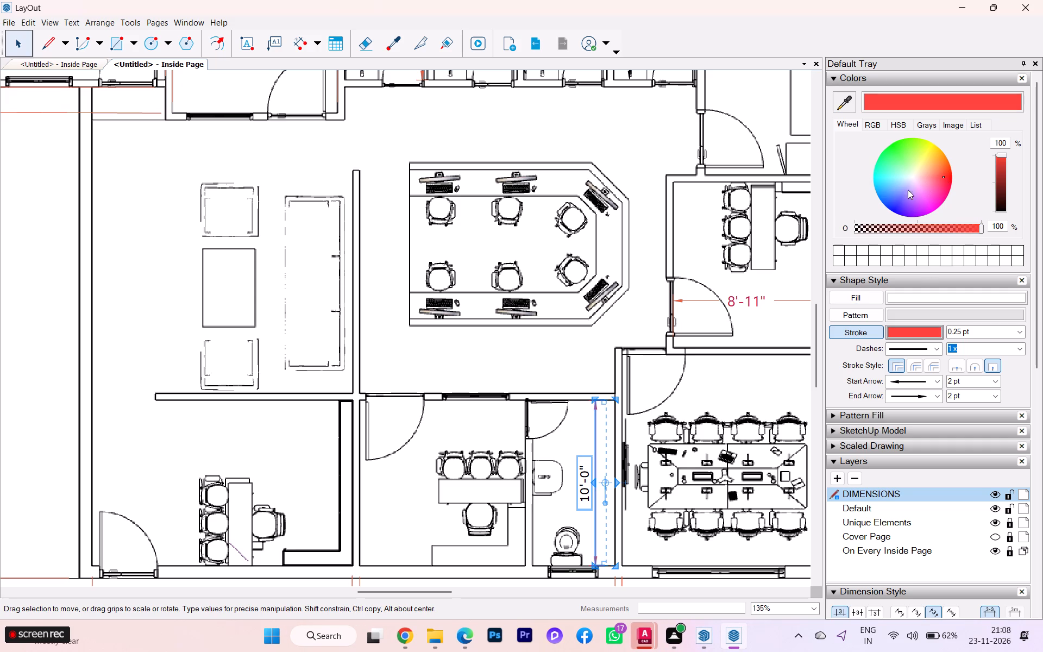
left_click(933, 165)
left_click(938, 166)
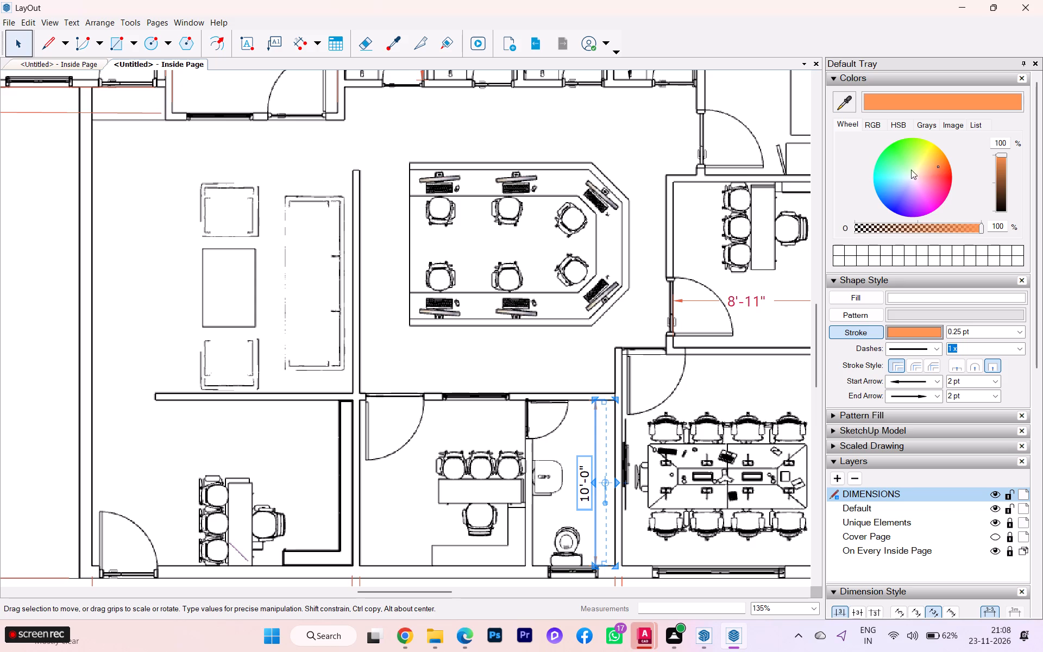
Add a vertical linear dimension beside the central workstations, from the upper toilet wall to the lower office wall.
left_click(791, 278)
scroll(770, 325, "down", 2)
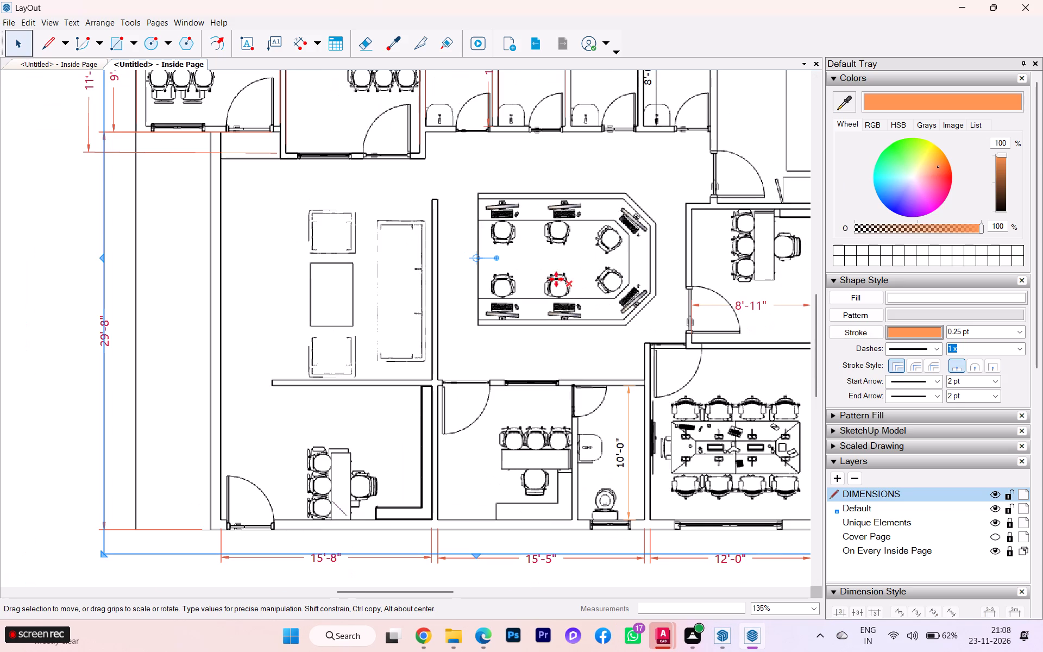
left_click(623, 449)
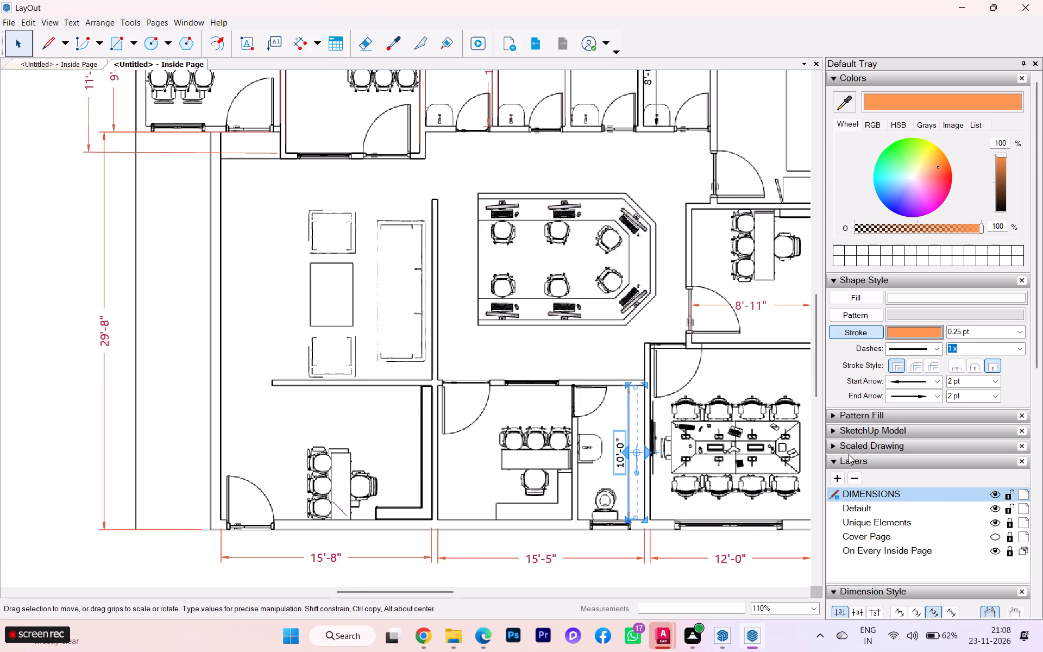
left_click(300, 39)
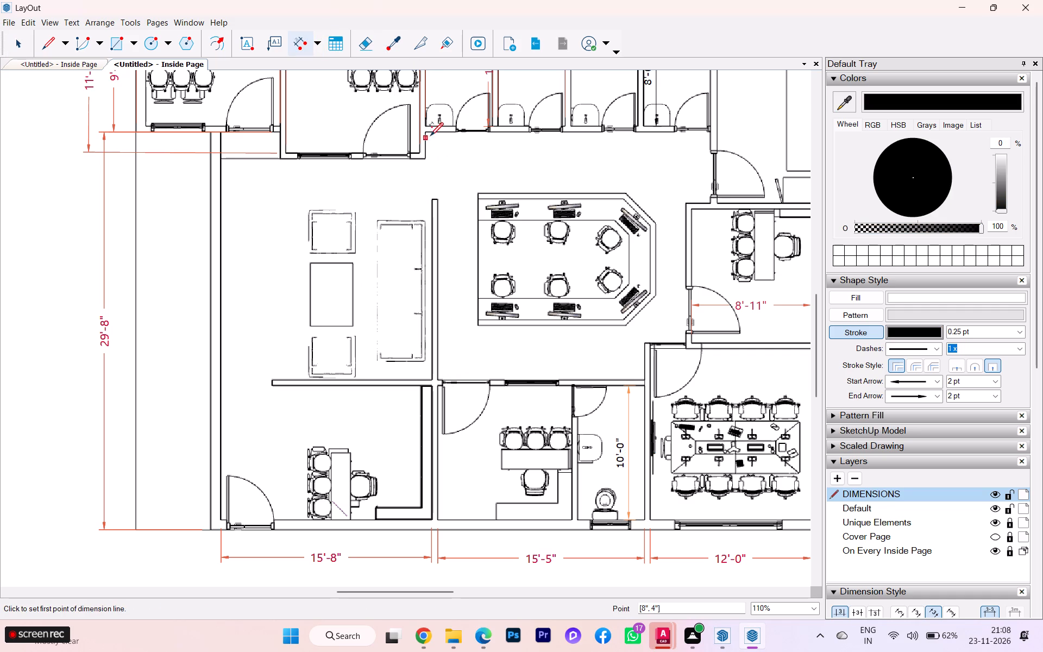
left_click(449, 131)
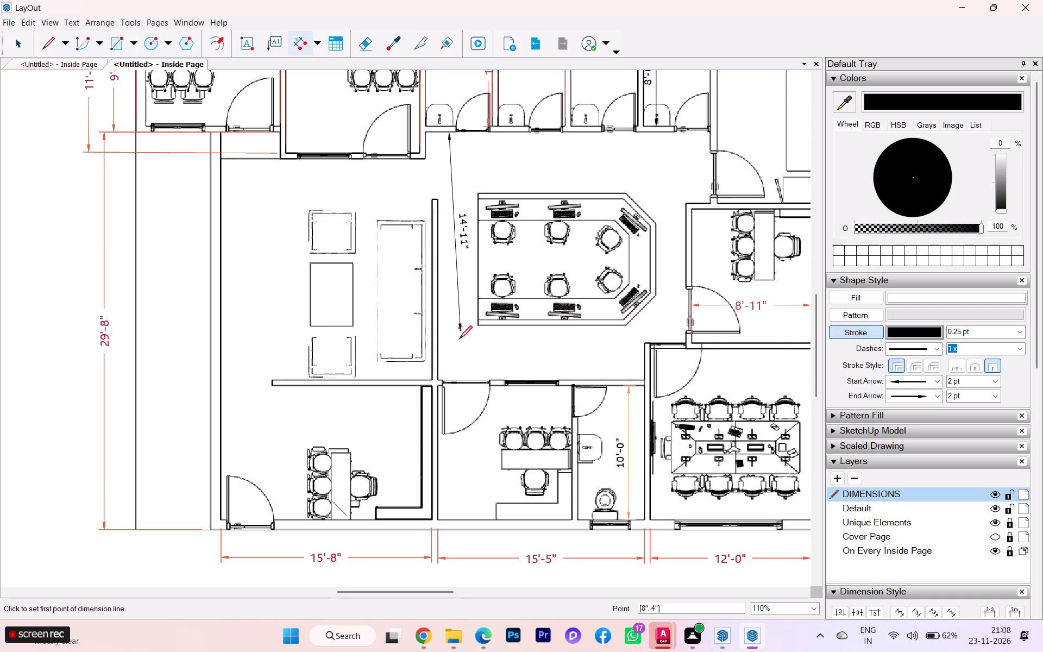
left_click(447, 380)
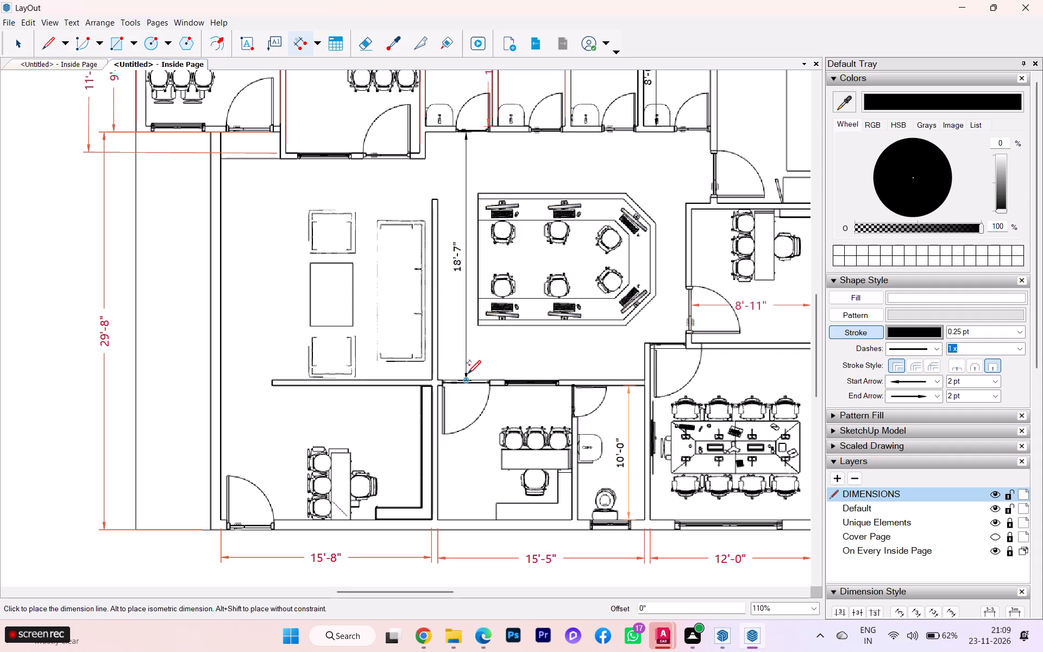
left_click(457, 373)
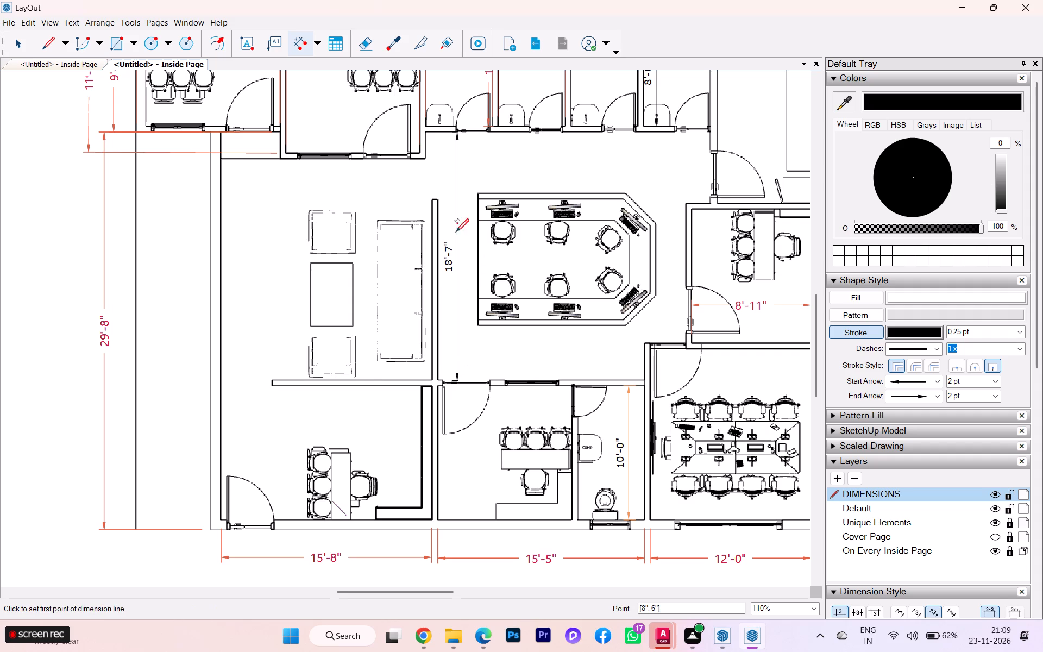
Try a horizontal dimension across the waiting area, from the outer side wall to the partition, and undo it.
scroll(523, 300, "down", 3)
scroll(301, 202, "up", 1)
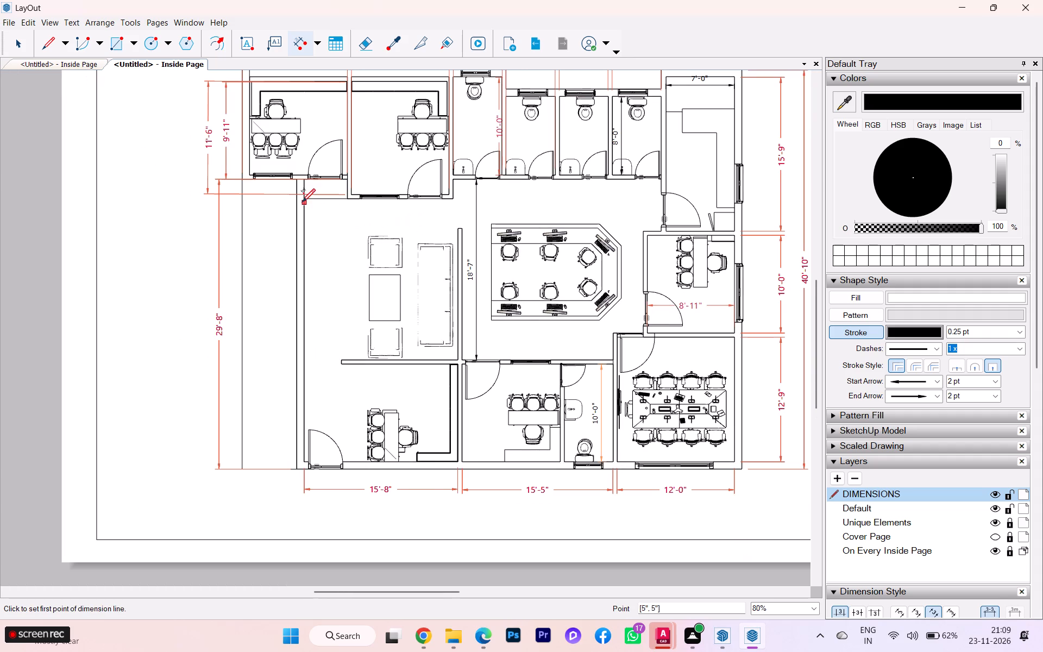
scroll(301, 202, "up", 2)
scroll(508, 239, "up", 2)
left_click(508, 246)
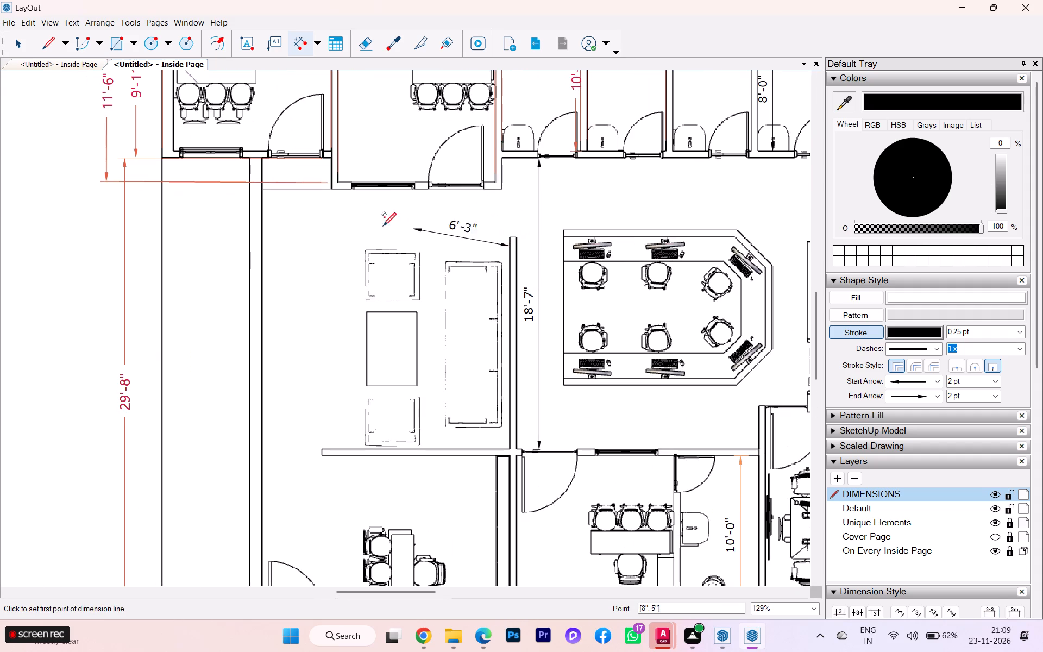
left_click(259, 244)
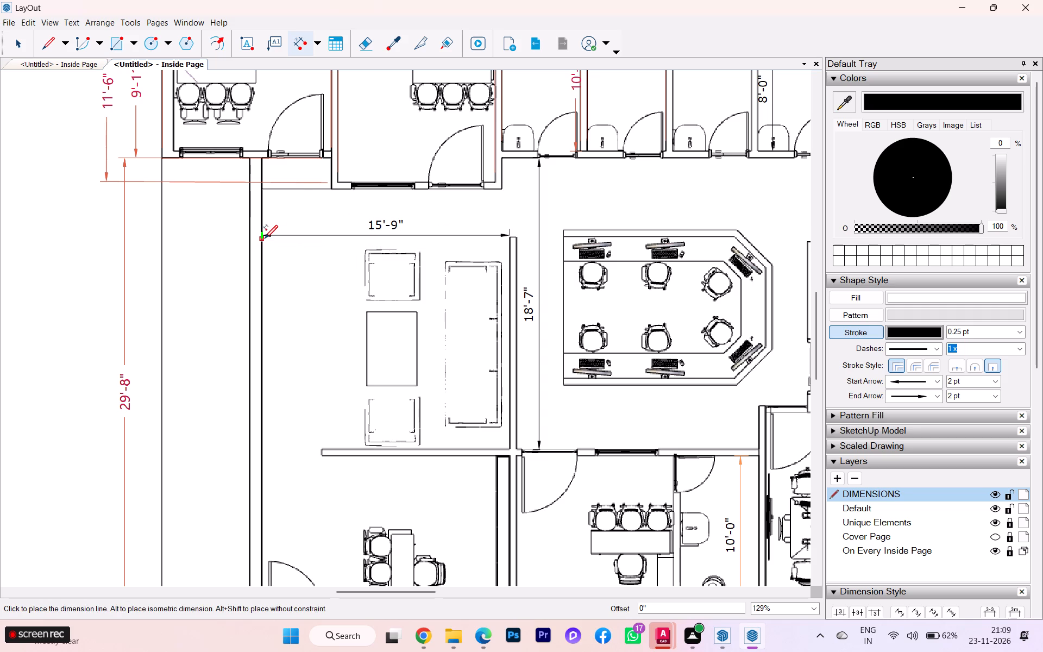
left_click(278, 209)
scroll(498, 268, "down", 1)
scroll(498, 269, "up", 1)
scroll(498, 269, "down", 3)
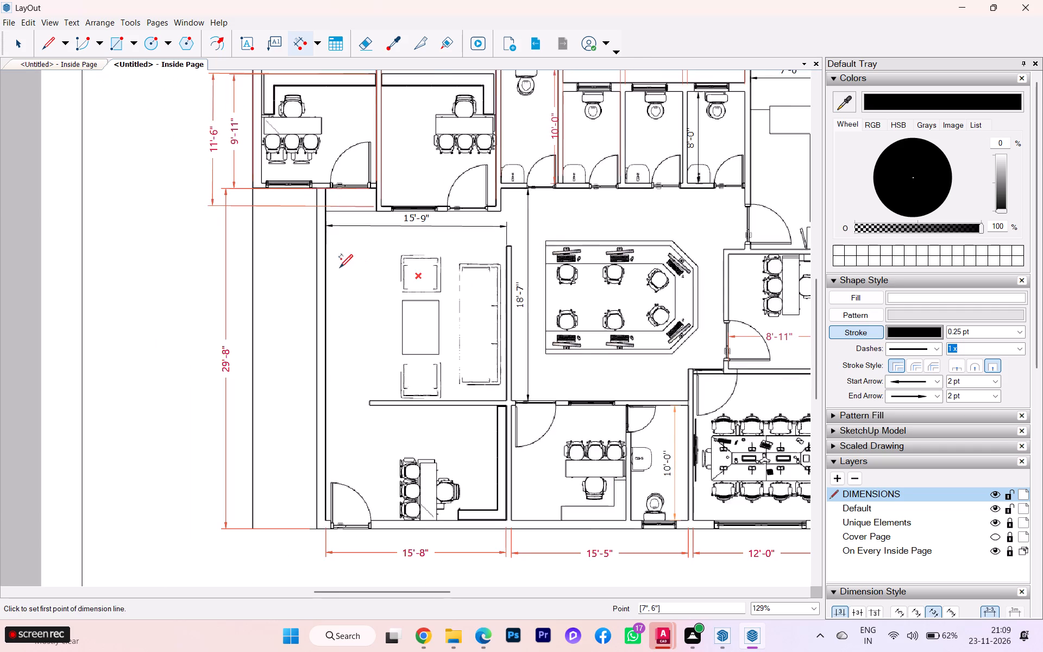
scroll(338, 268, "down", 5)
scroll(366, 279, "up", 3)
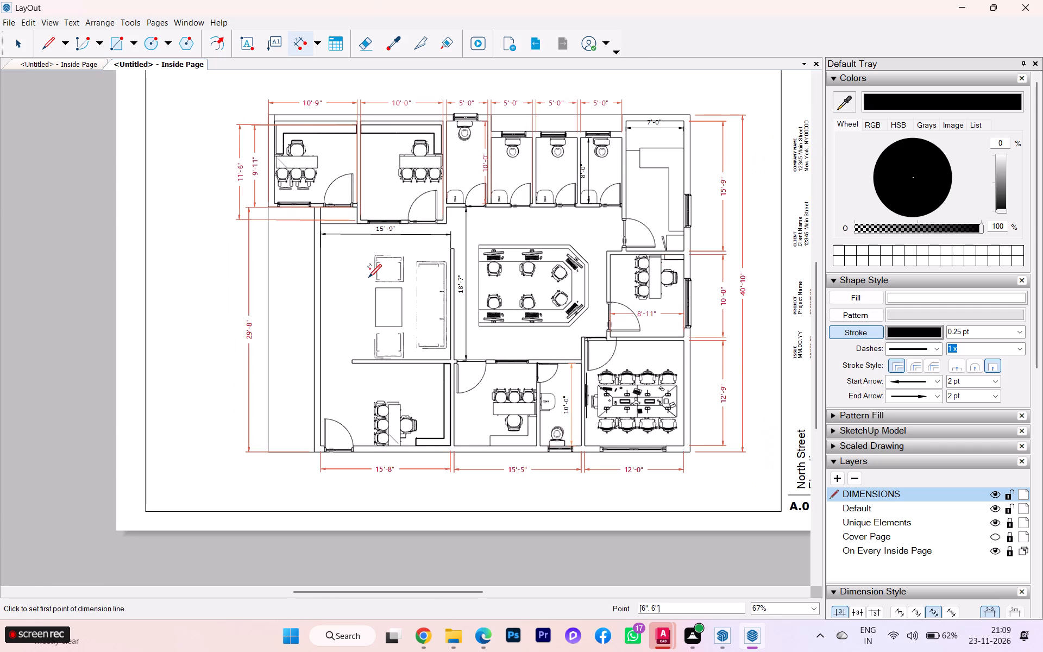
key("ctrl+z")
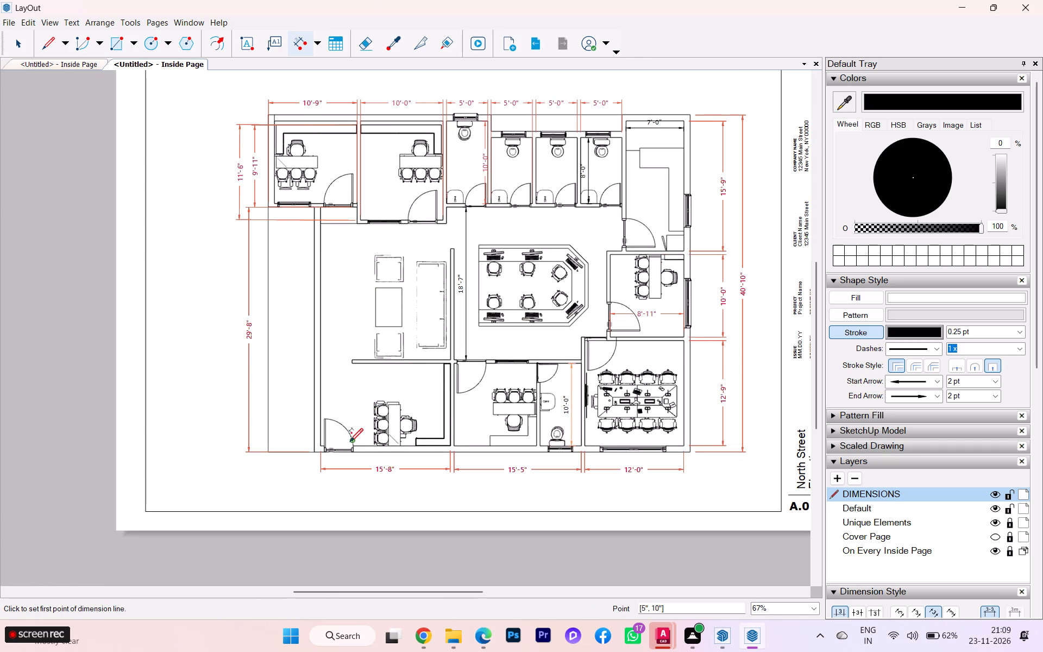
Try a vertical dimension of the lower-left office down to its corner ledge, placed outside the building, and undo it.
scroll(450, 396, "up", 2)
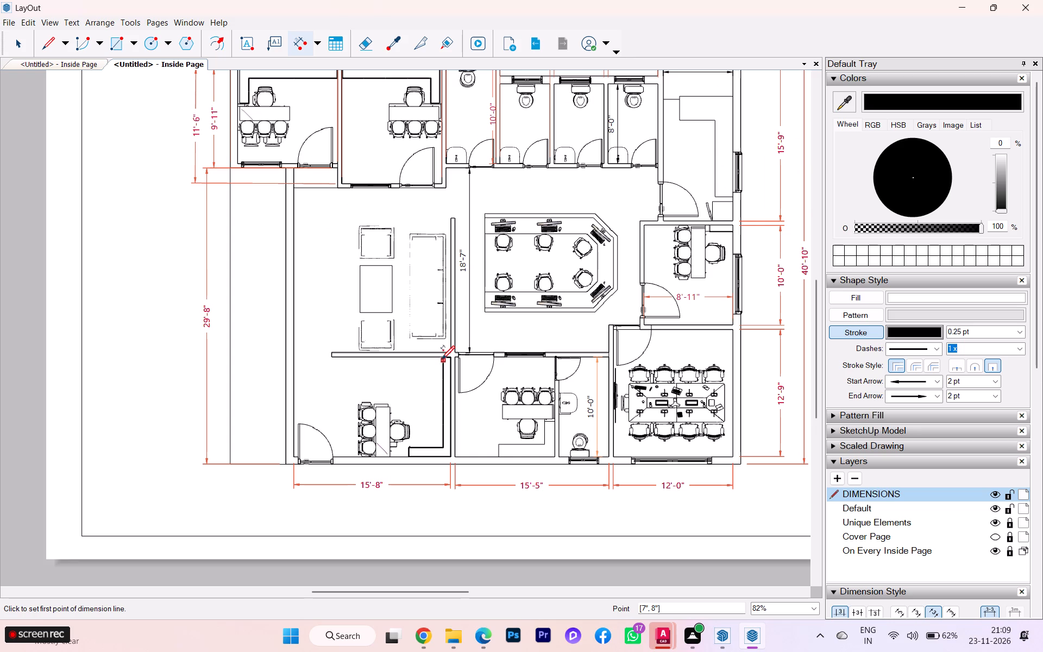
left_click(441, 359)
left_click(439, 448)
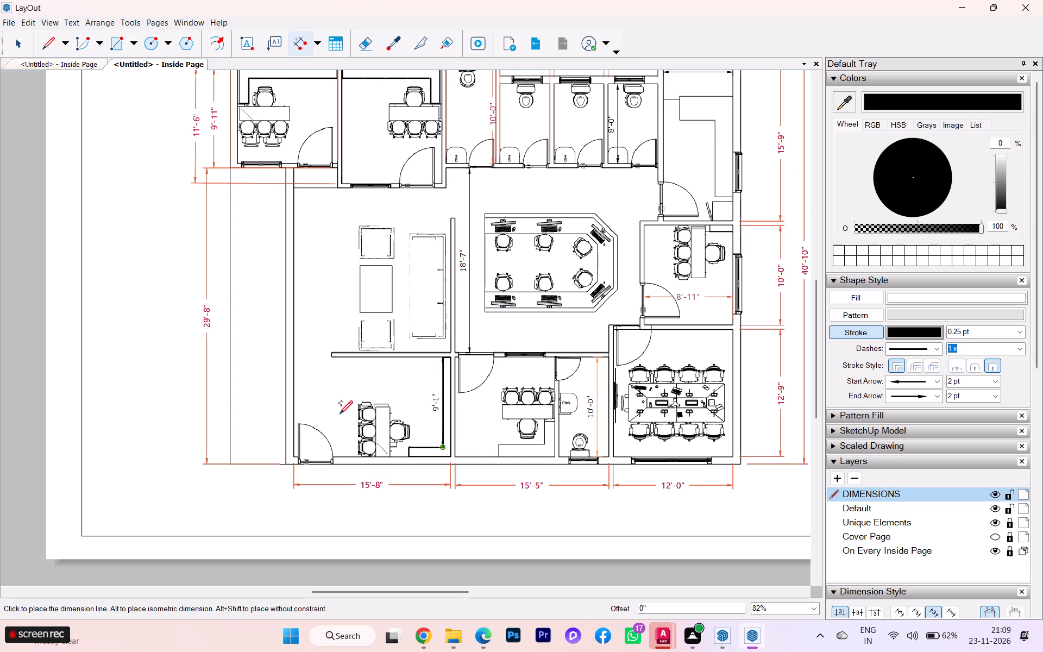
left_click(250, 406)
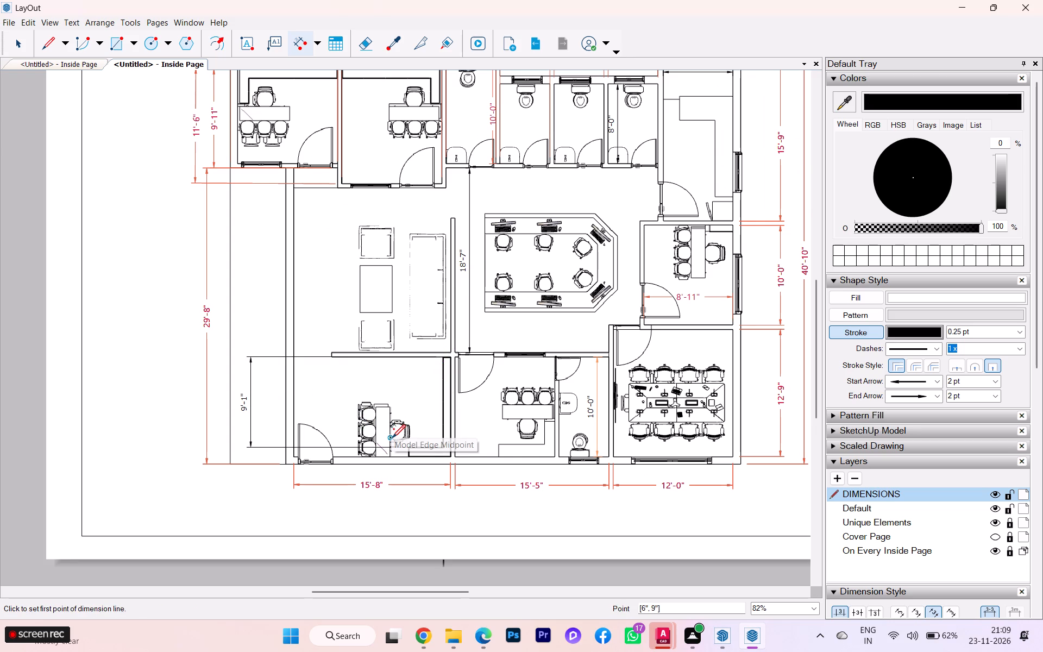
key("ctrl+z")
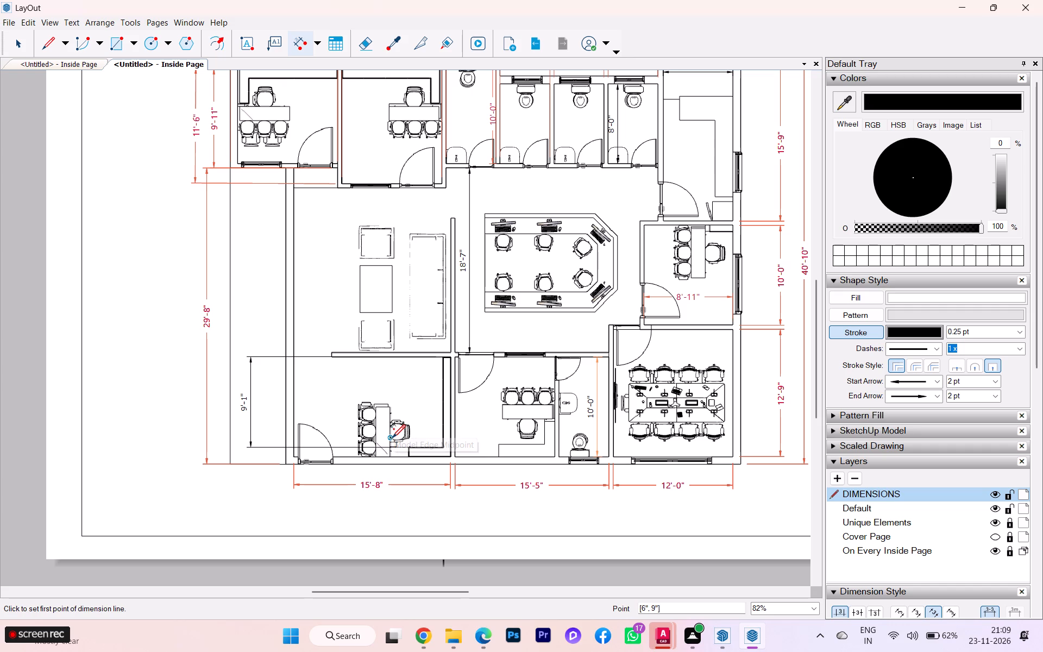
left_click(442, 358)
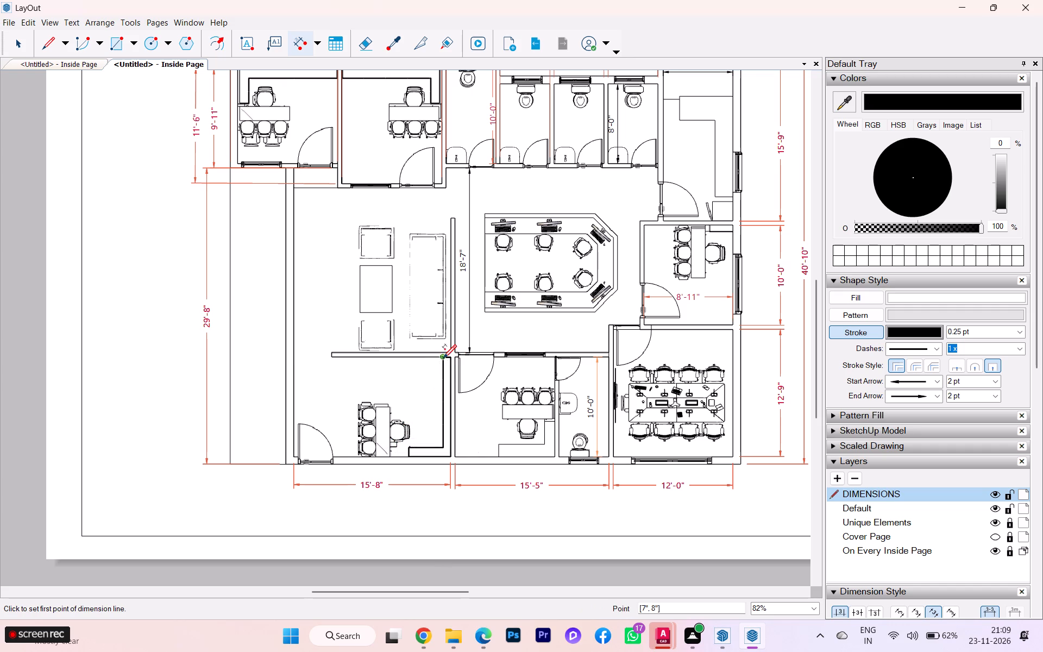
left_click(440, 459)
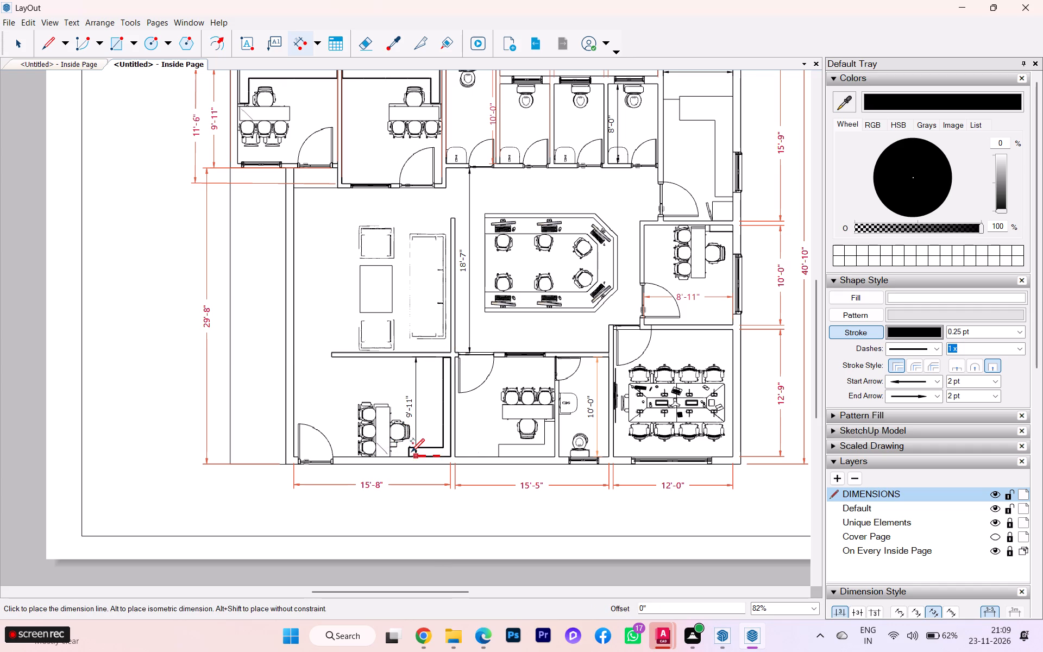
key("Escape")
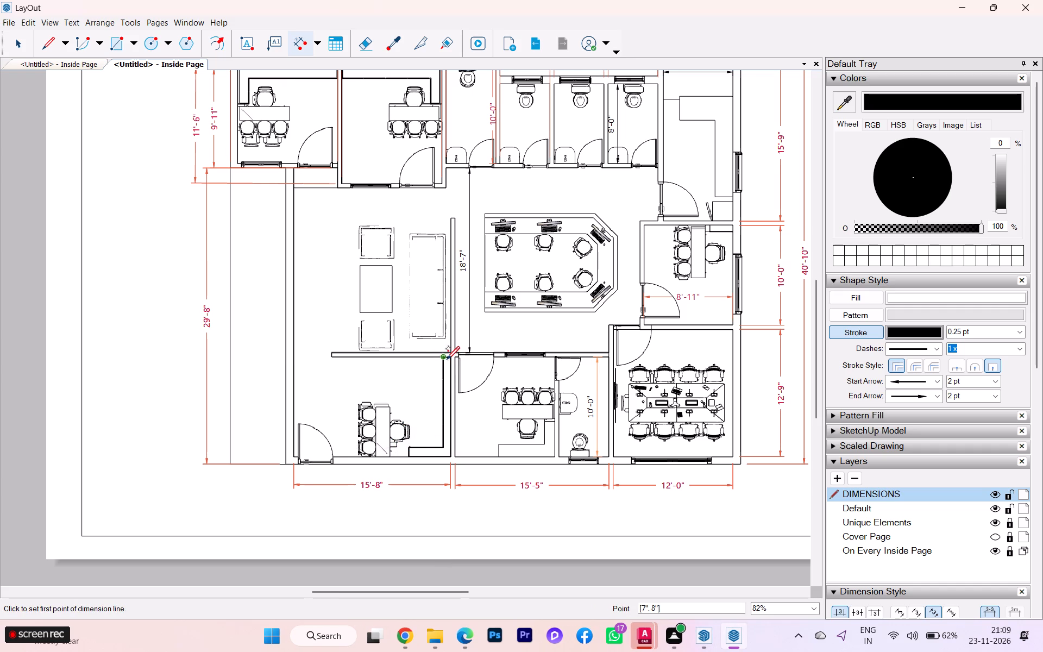
Add a vertical linear dimension of the lower-left office's full inner depth, placed just outside the outer side wall.
left_click(448, 360)
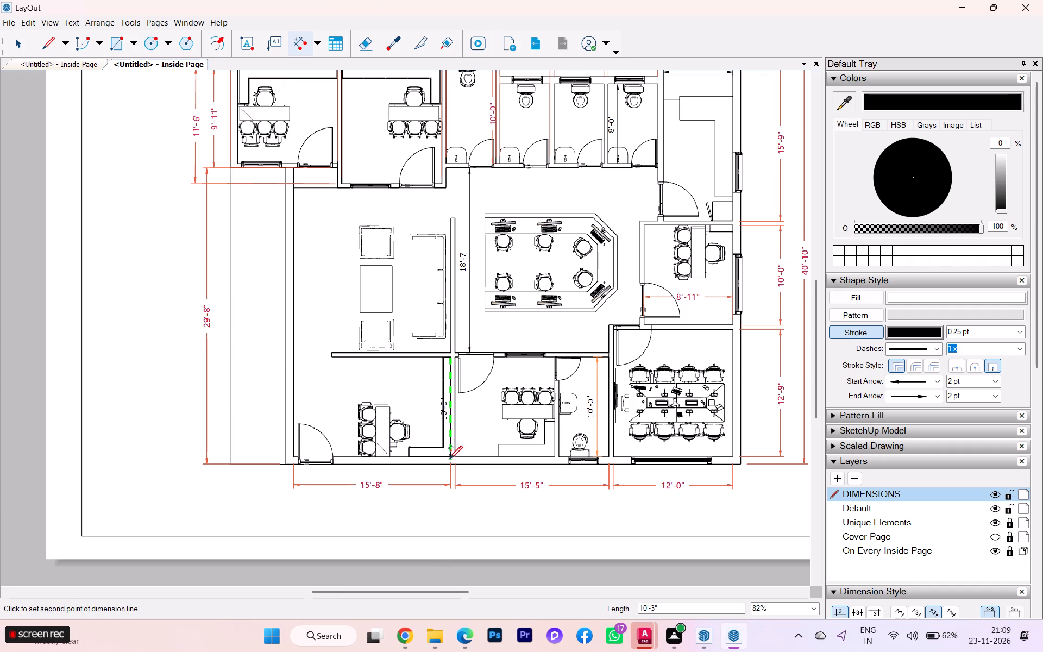
left_click(448, 457)
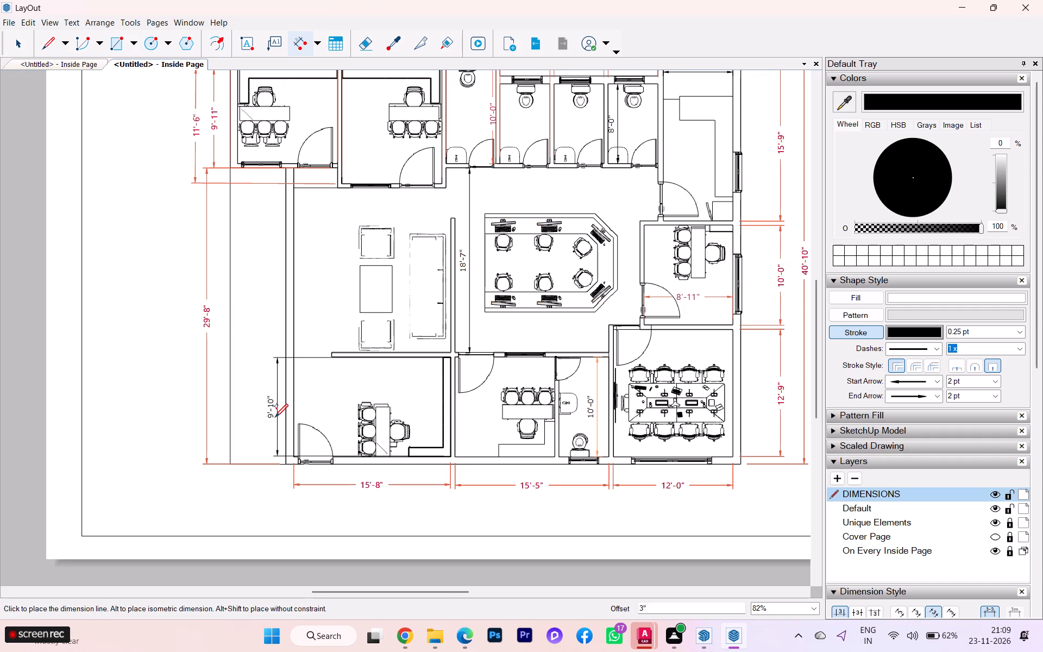
left_click(274, 417)
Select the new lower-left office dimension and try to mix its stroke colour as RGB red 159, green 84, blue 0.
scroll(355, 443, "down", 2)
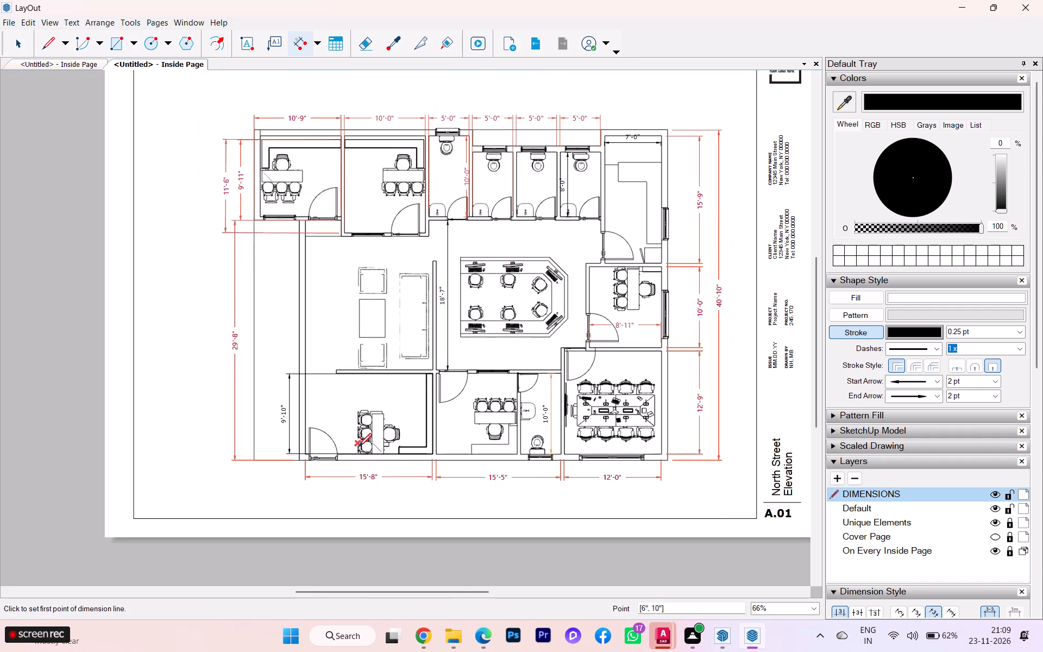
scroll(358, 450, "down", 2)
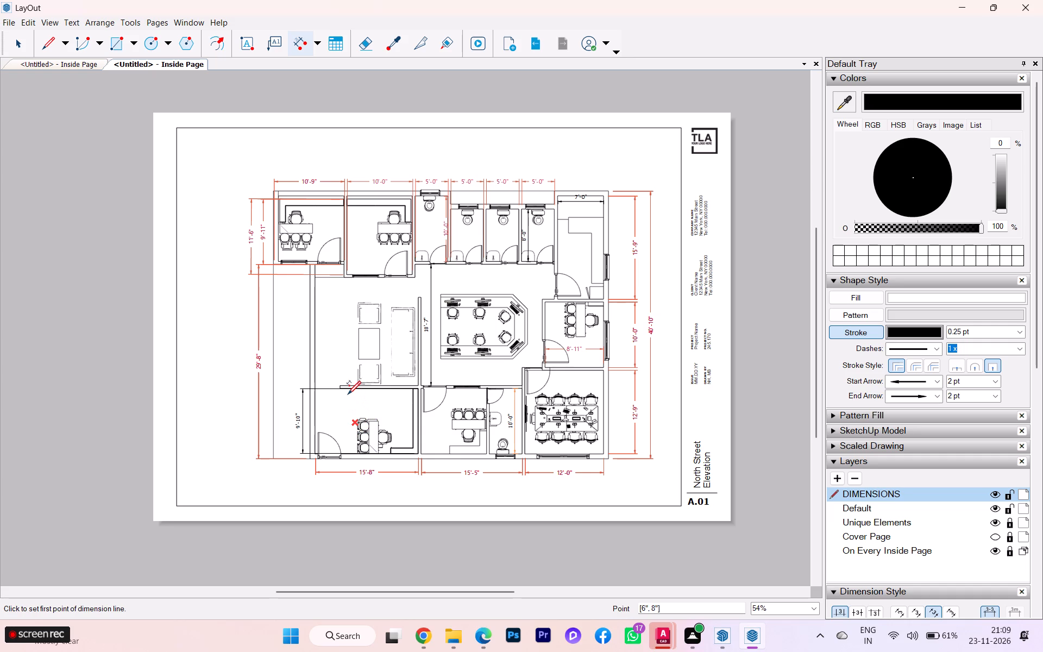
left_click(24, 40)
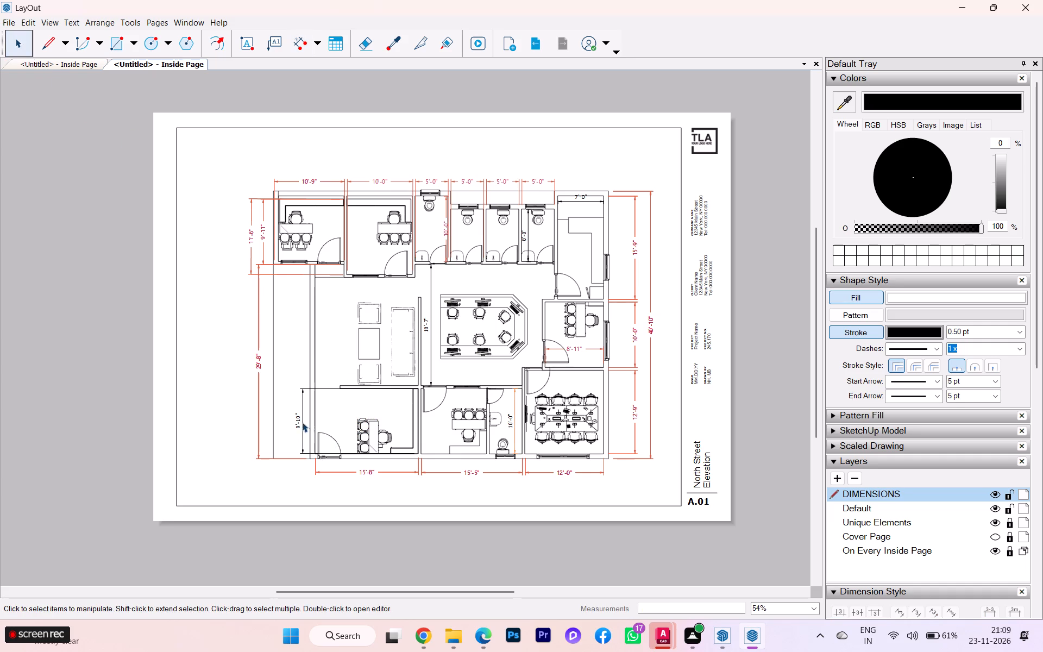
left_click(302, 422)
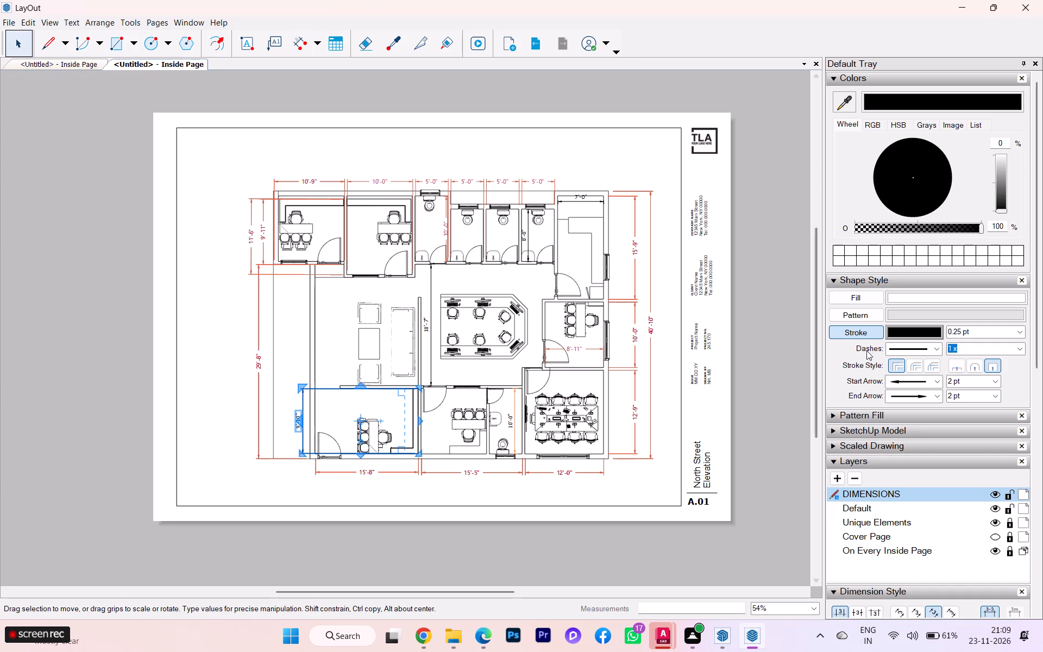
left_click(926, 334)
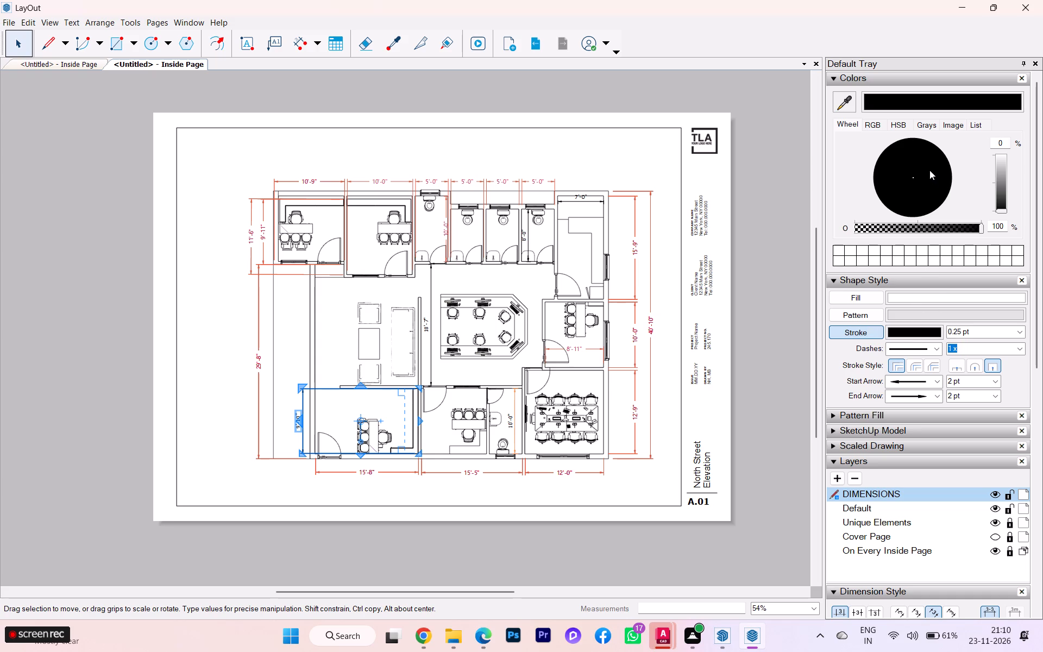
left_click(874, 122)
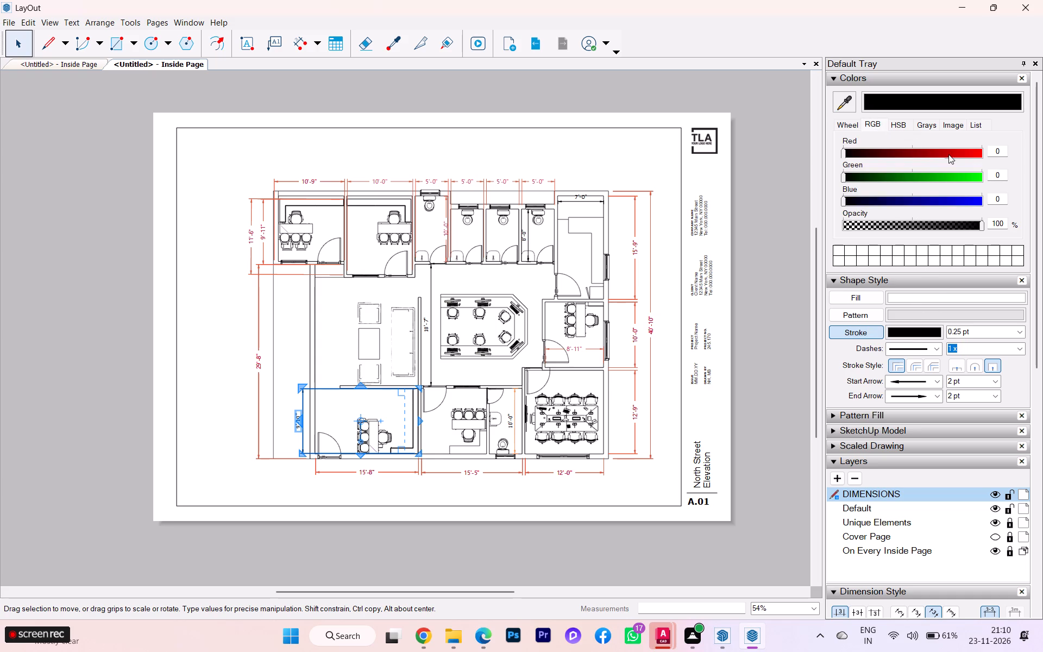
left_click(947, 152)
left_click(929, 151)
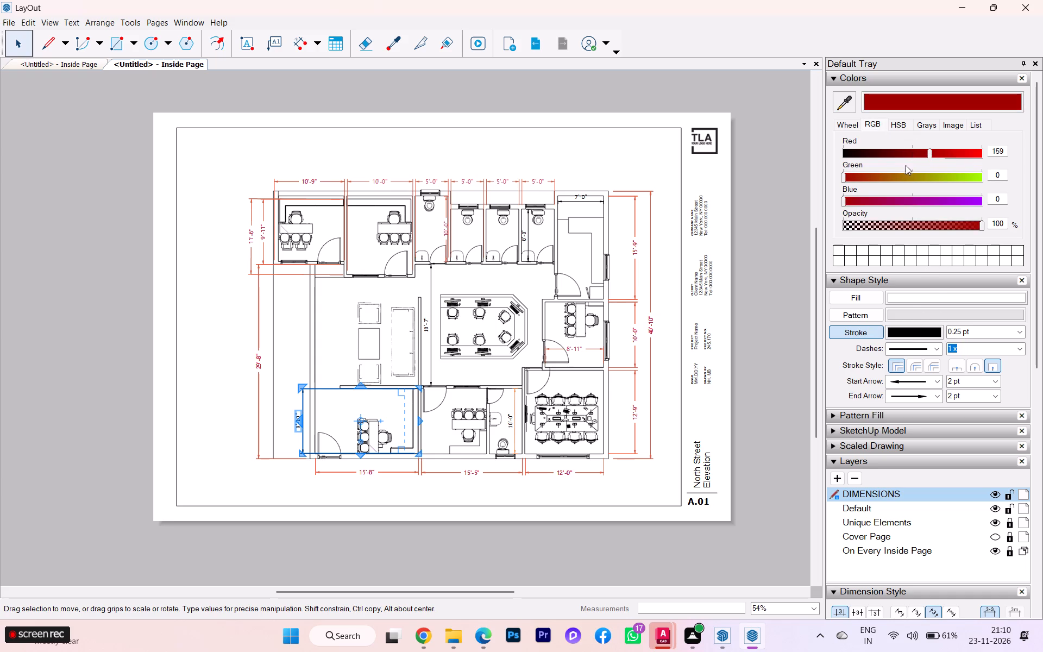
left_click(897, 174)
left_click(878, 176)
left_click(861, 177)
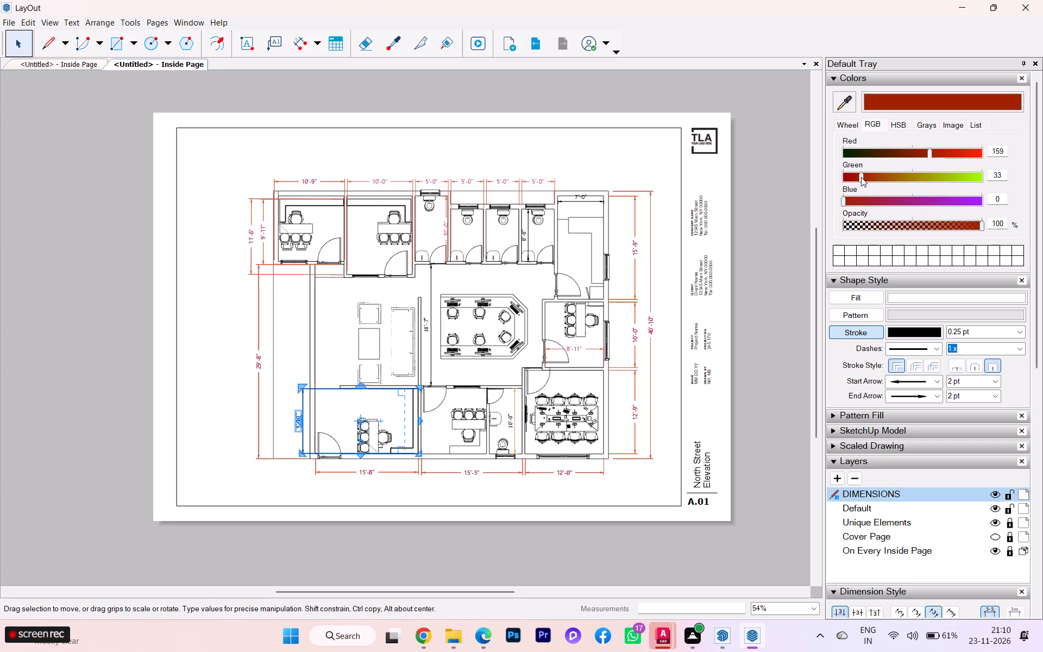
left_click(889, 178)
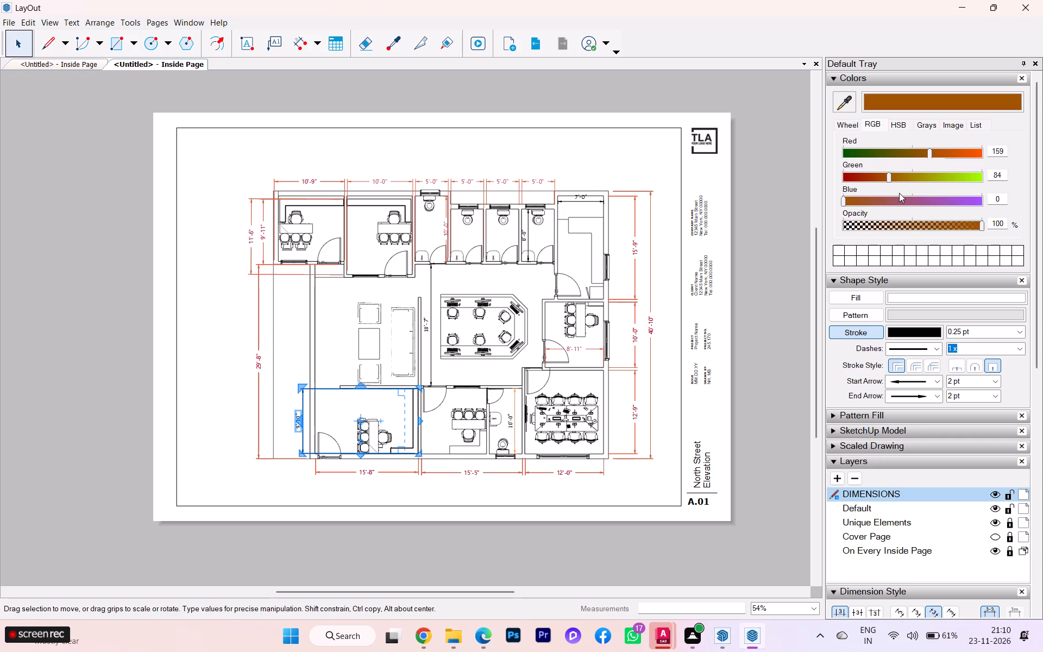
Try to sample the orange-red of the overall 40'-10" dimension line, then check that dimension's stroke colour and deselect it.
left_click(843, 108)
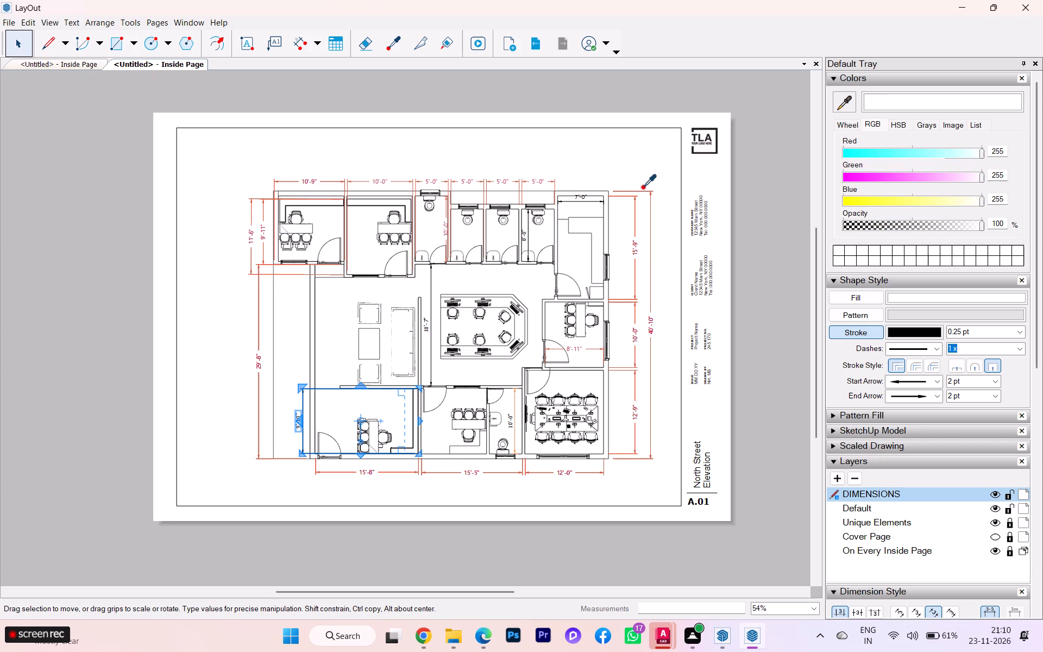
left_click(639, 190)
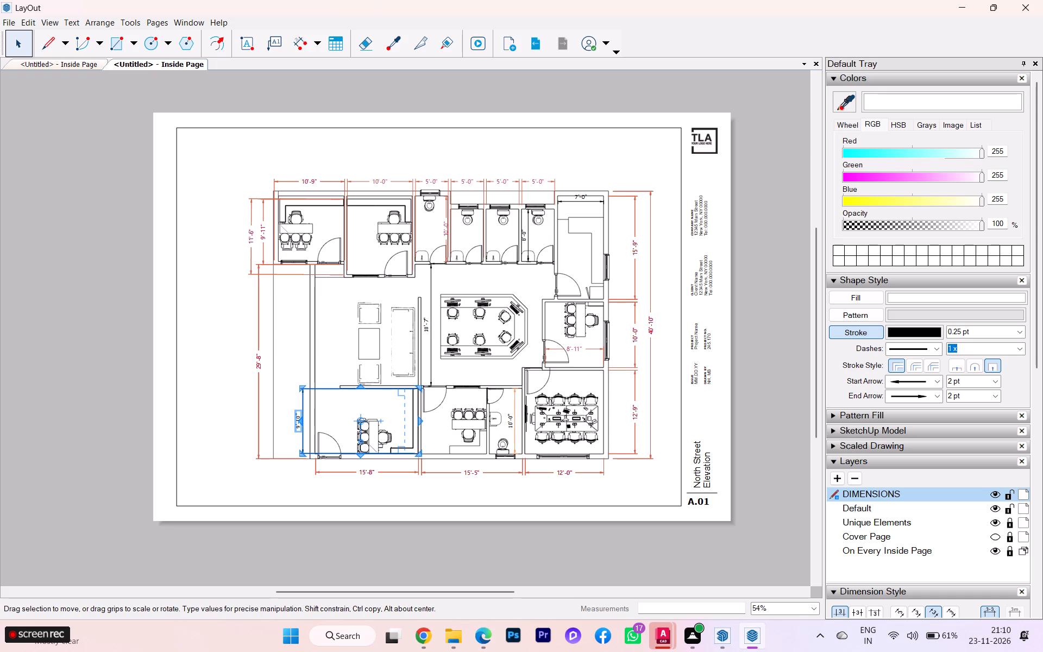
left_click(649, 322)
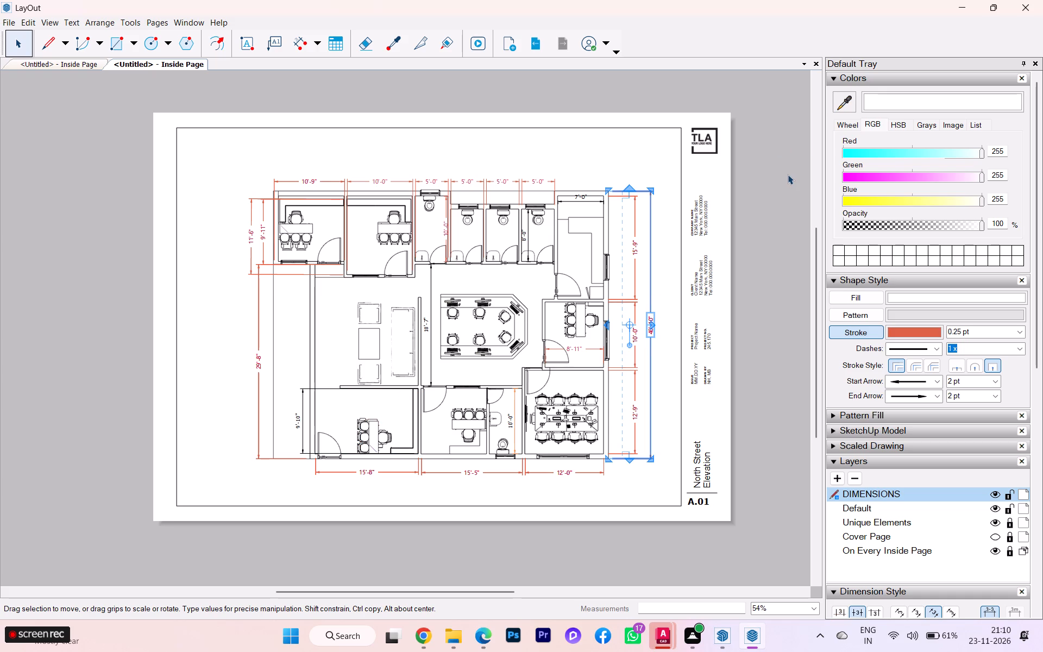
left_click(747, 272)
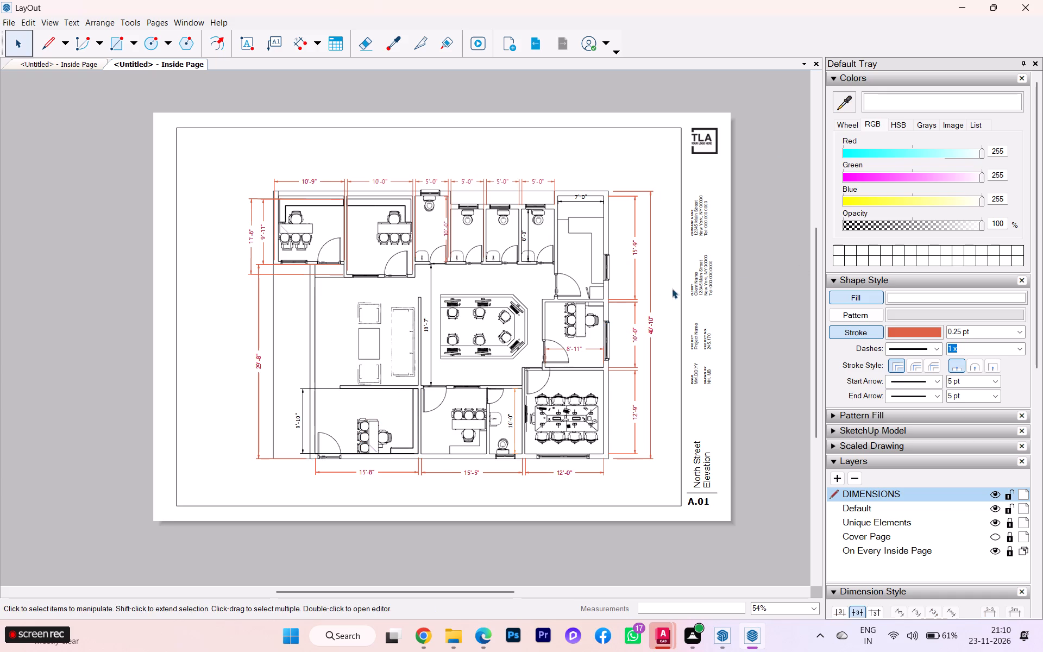
Set the stroke colour of the lower-left office's 9'-10" dimension to RGB red 182, green 60, blue 0.
left_click(298, 415)
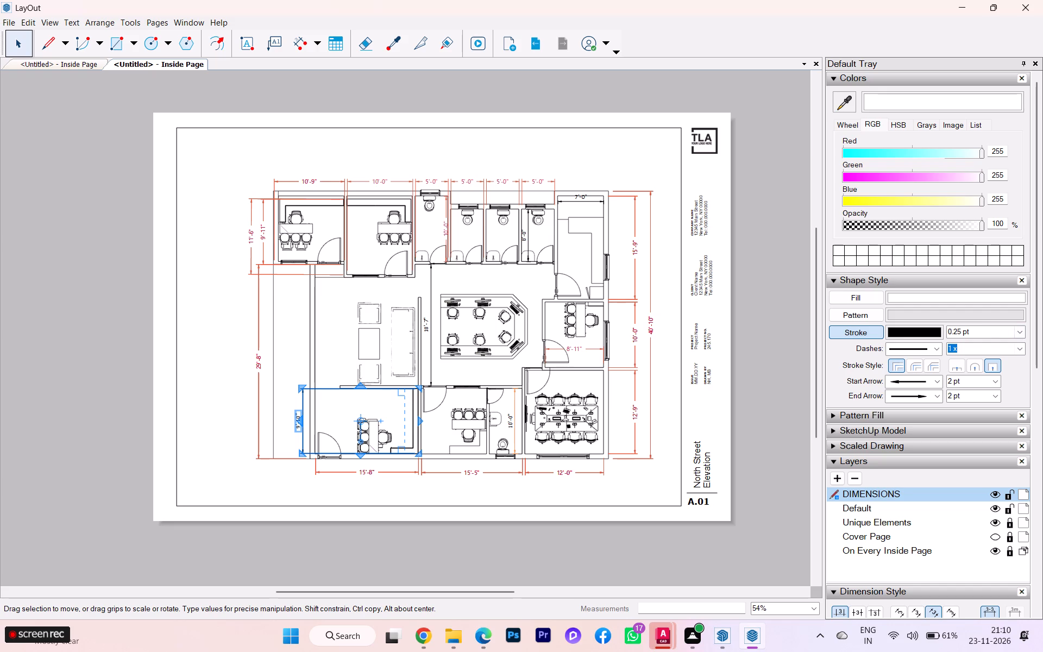
left_click(913, 331)
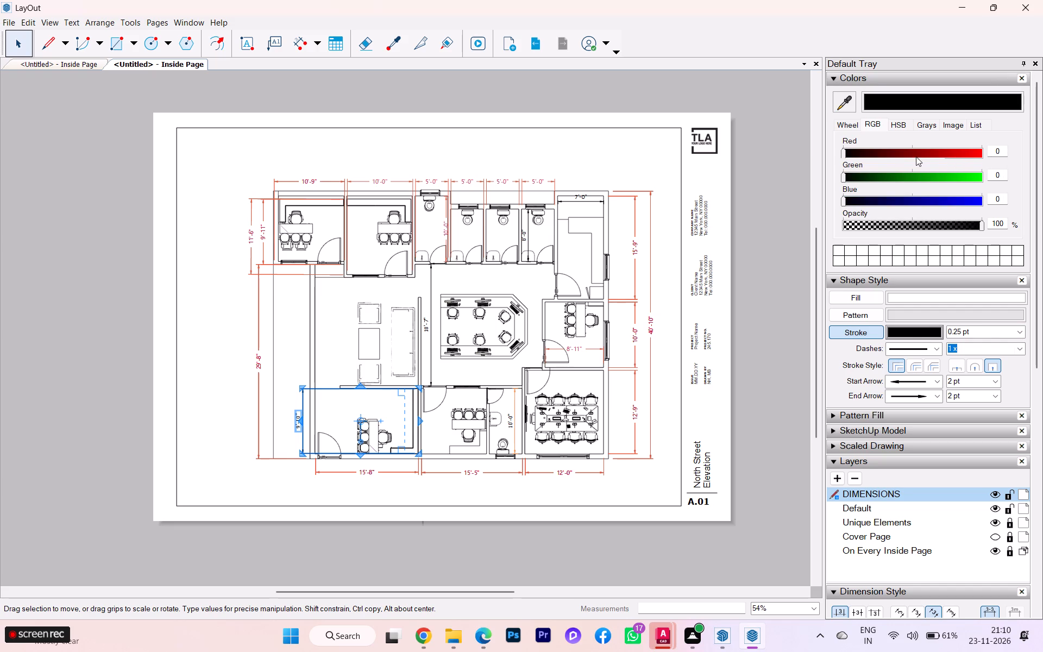
left_click(910, 152)
left_click(884, 154)
left_click(890, 178)
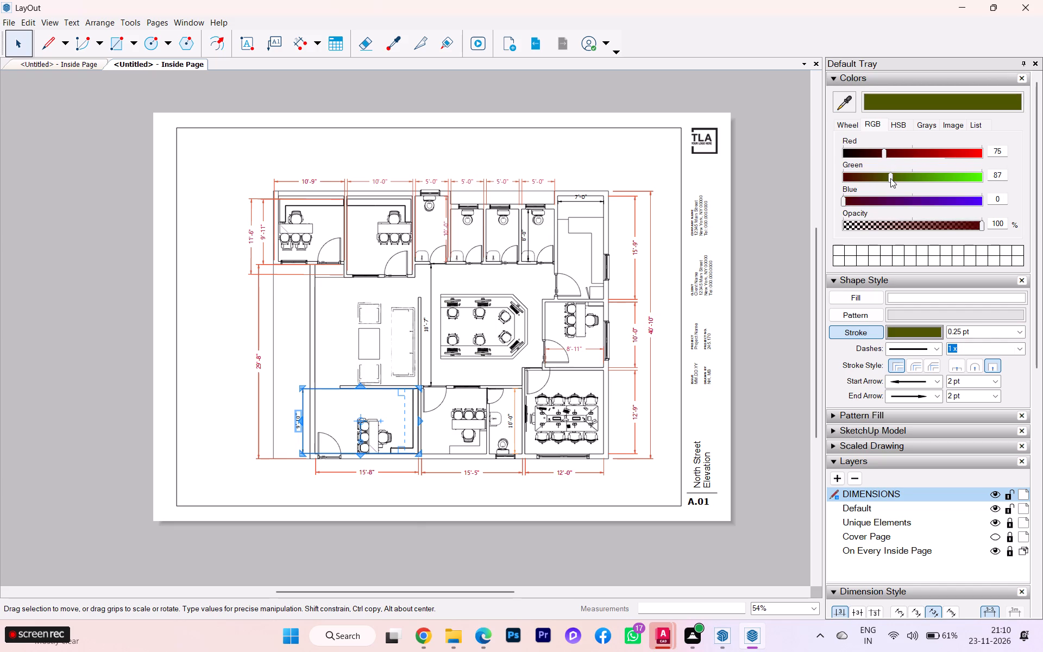
left_click(876, 178)
left_click(906, 156)
left_click(918, 154)
left_click(926, 154)
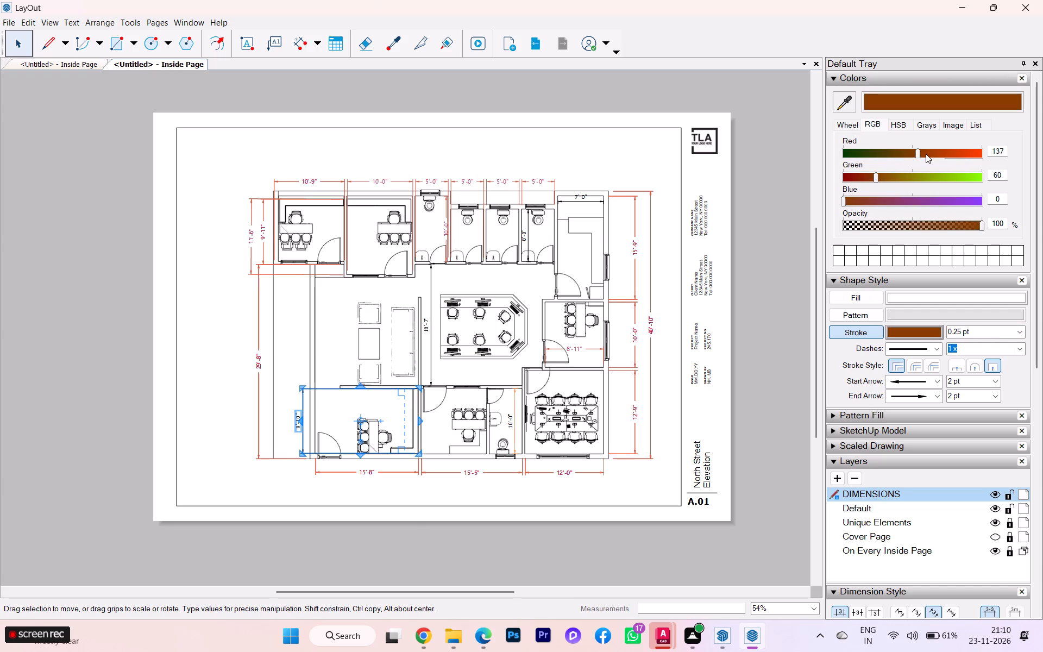
left_click(942, 155)
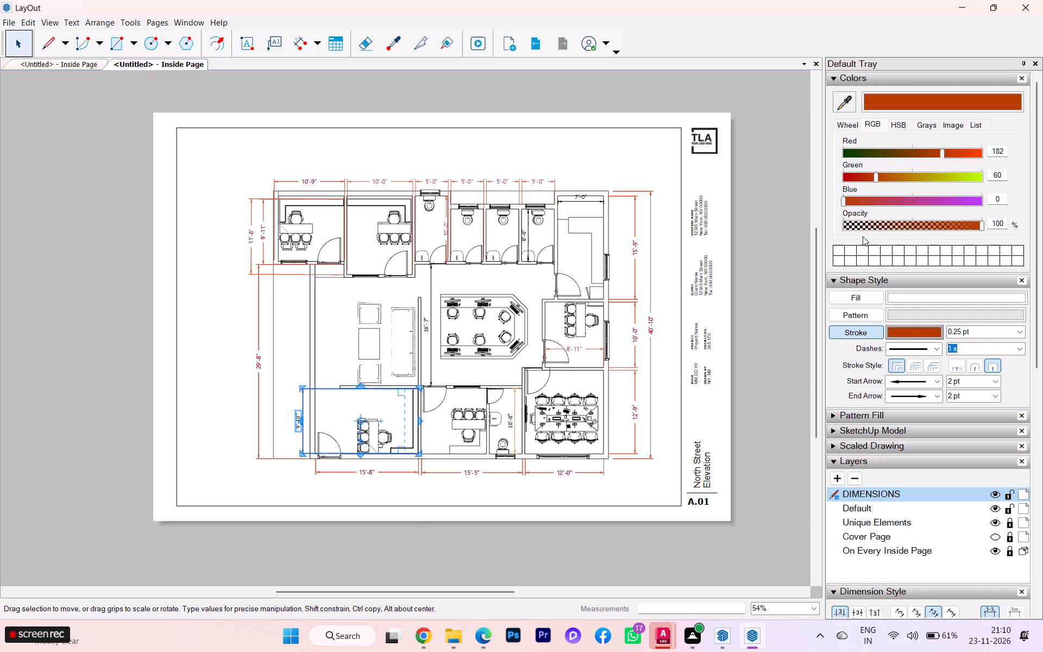
left_click(781, 344)
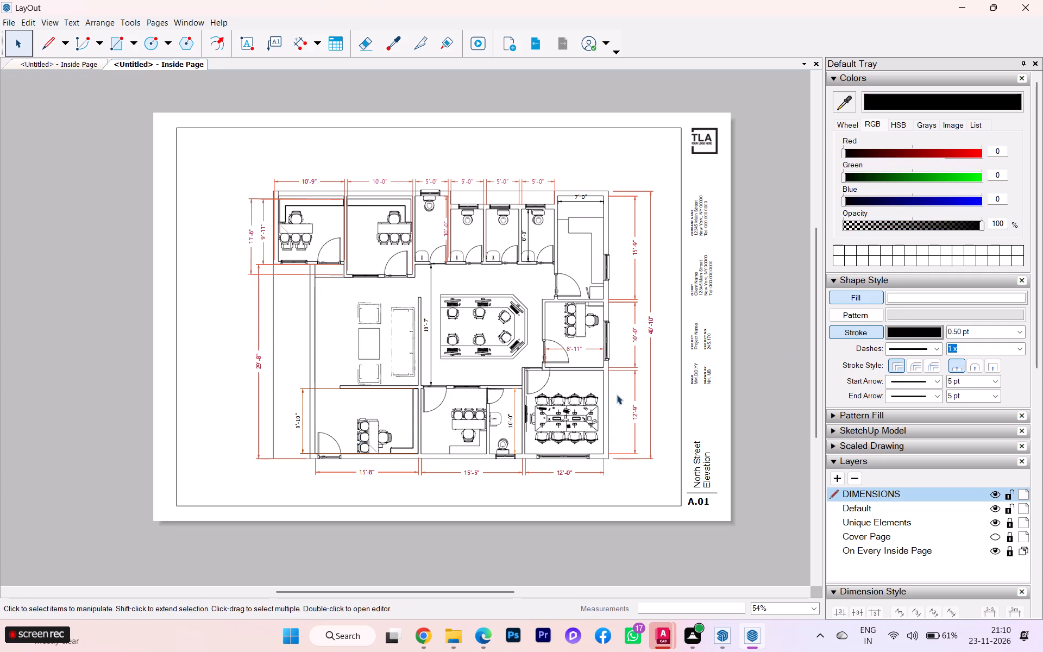
Select the lower-left office, lower toilet, upper-right room and central workspace dimensions together and centre their text on the dimension lines.
left_click(300, 414)
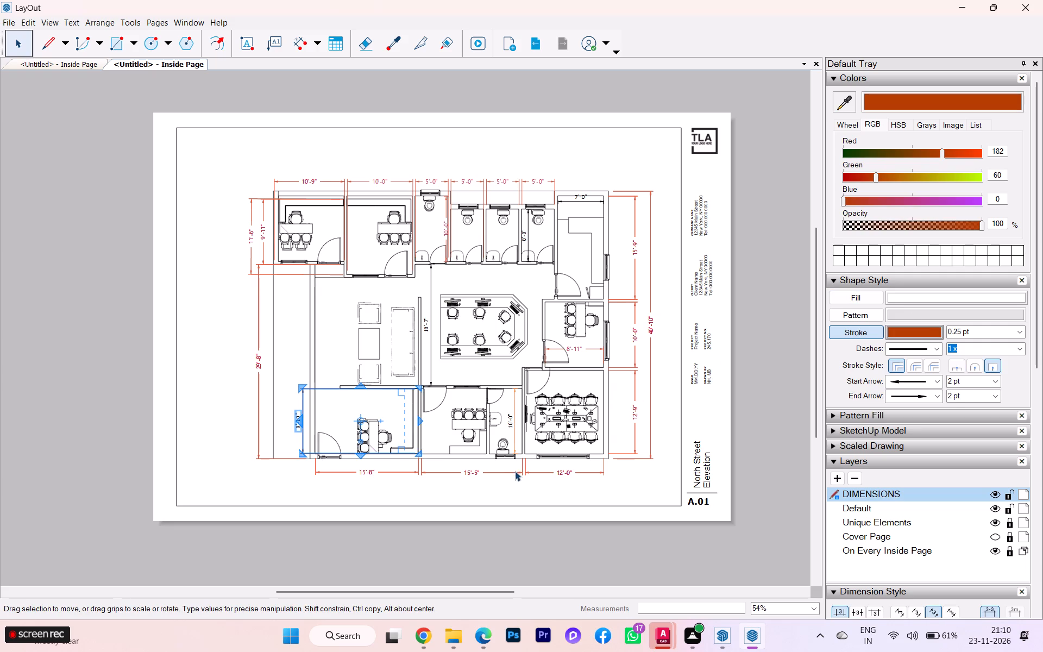
left_click(507, 423, "ctrl")
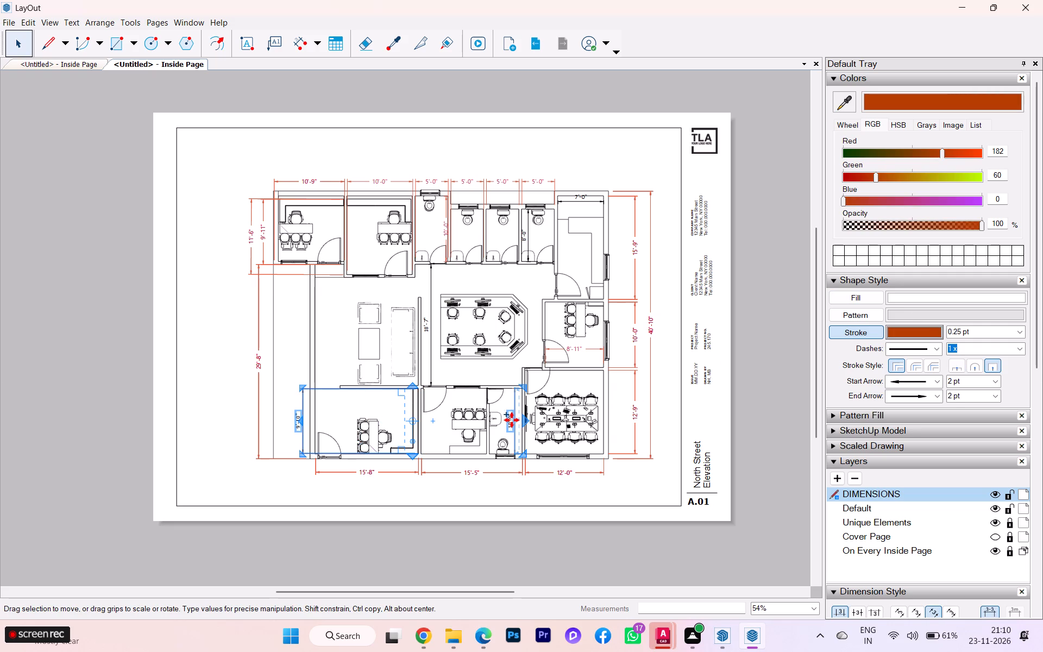
left_click(871, 493, "ctrl")
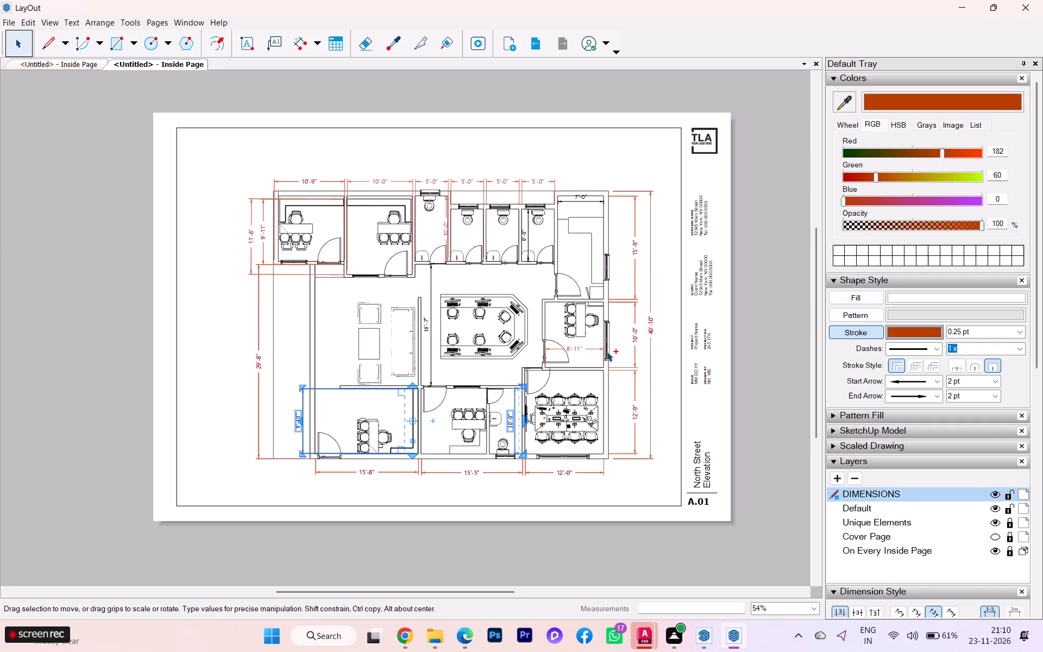
left_click(578, 198, "ctrl")
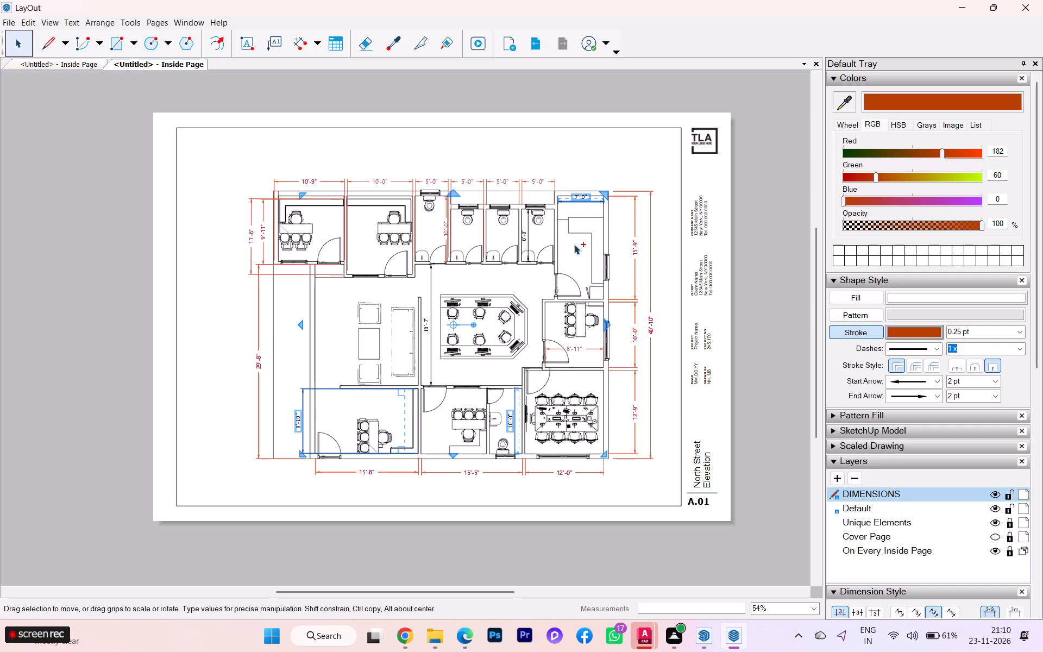
left_click(431, 325, "ctrl")
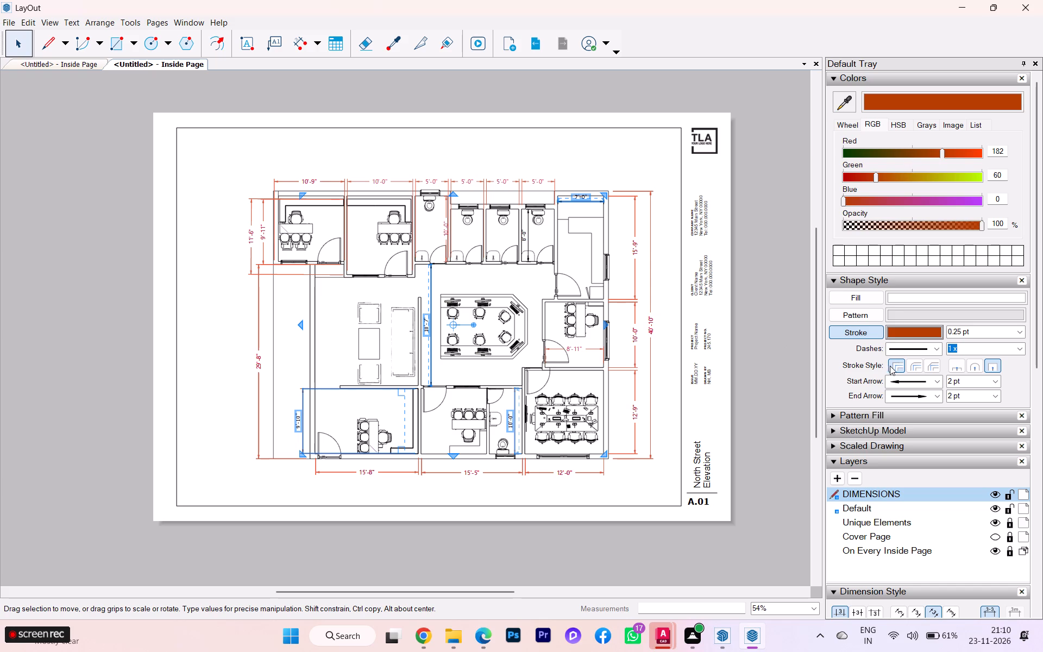
scroll(835, 417, "down", 4)
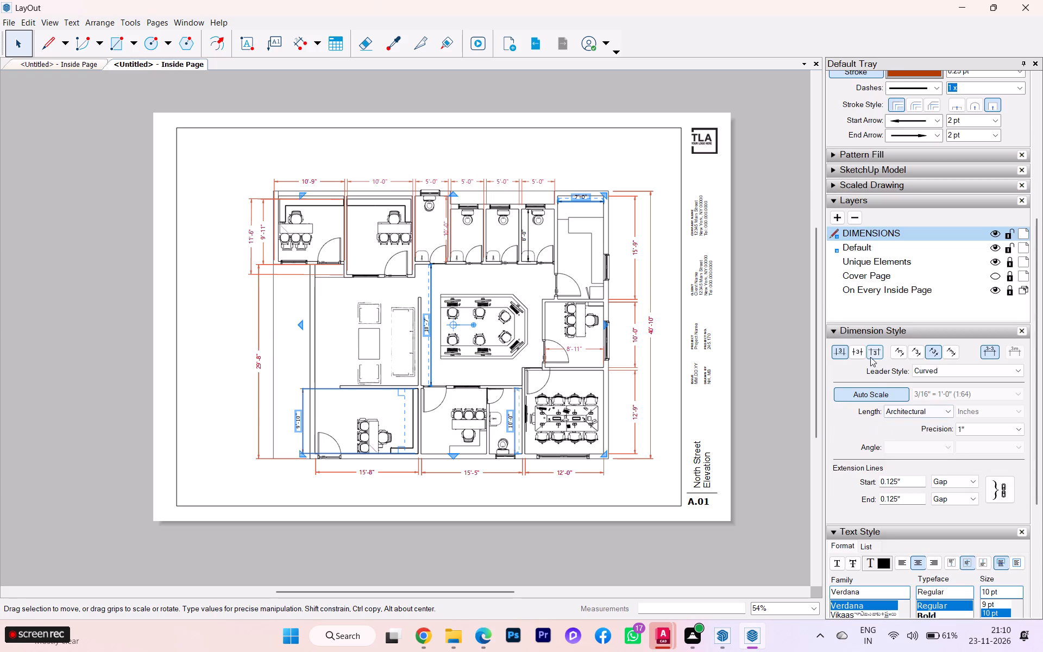
left_click(860, 353)
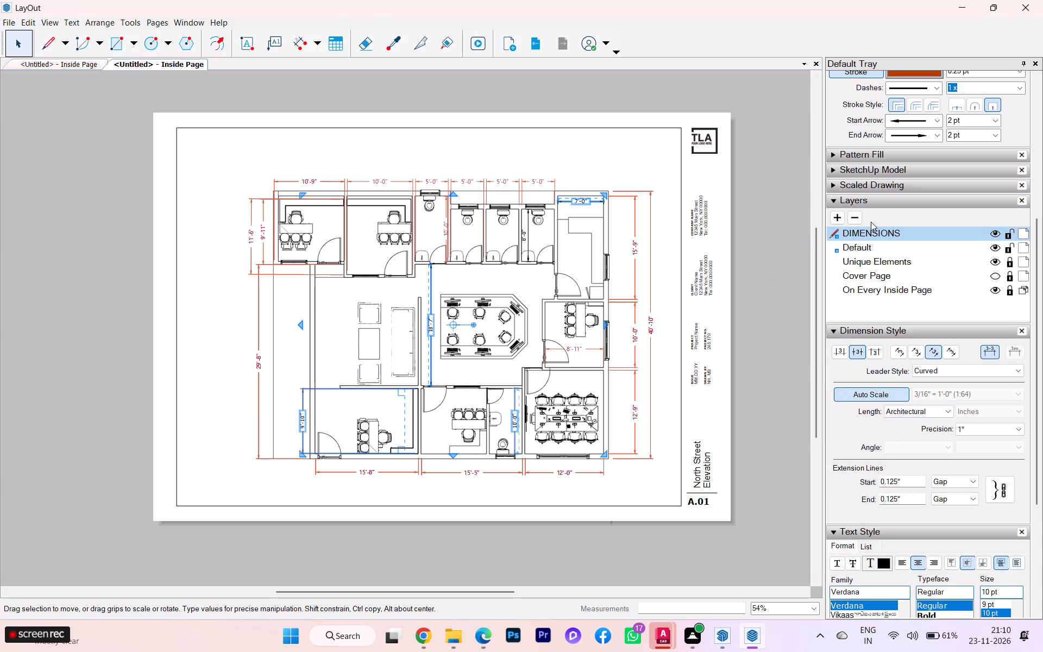
Set the text colour of the four selected dimensions to dark red, RGB 175, 0, 0, and deselect them.
scroll(918, 80, "up", 2)
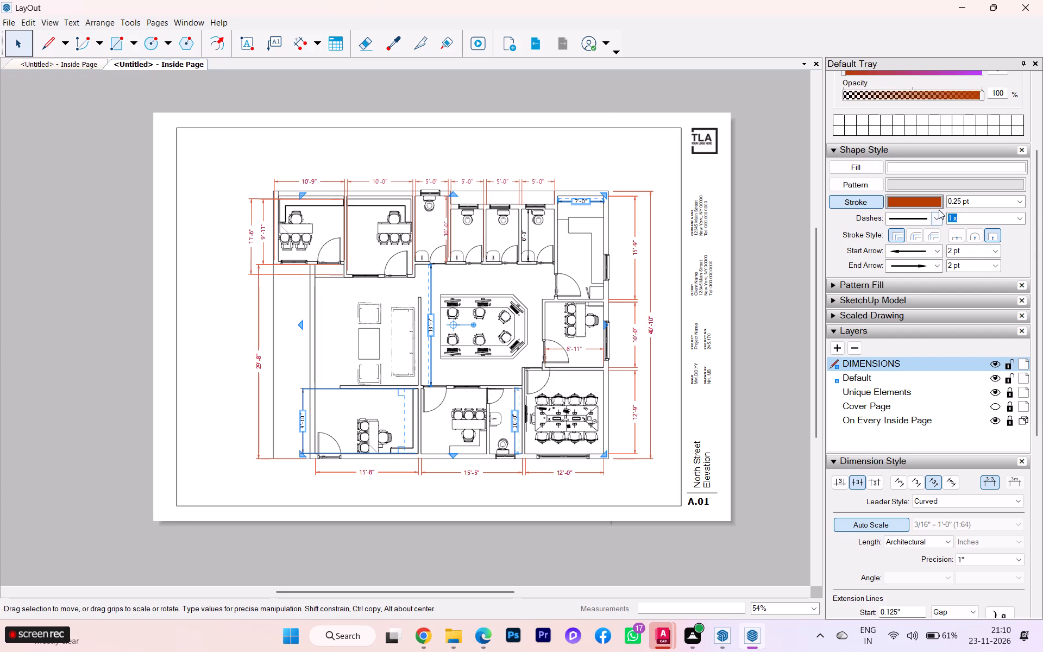
scroll(878, 126, "up", 2)
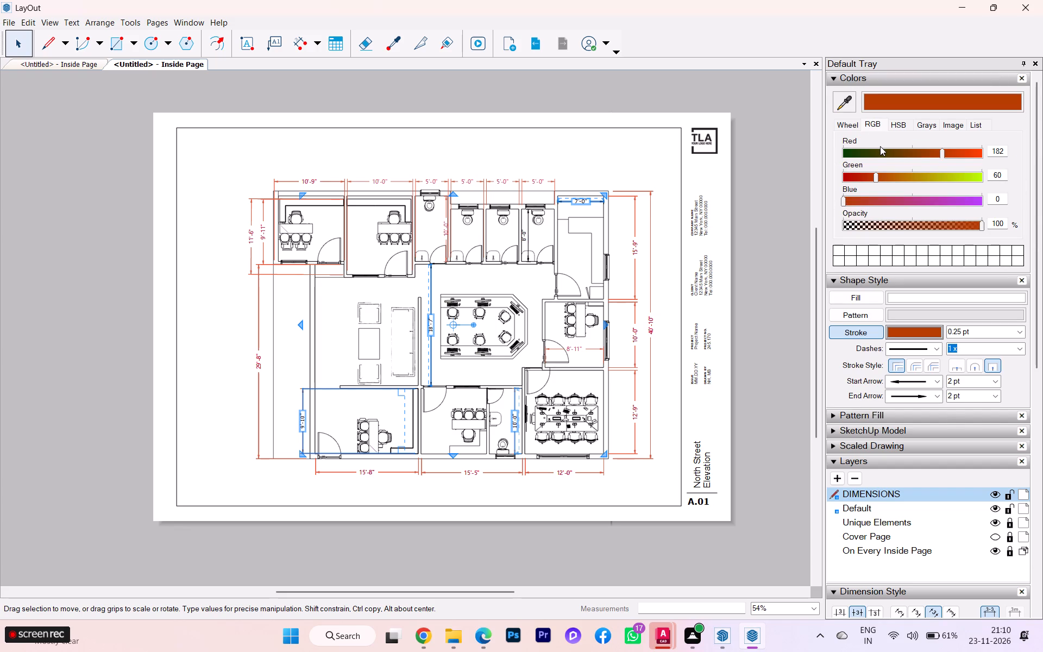
scroll(870, 319, "down", 3)
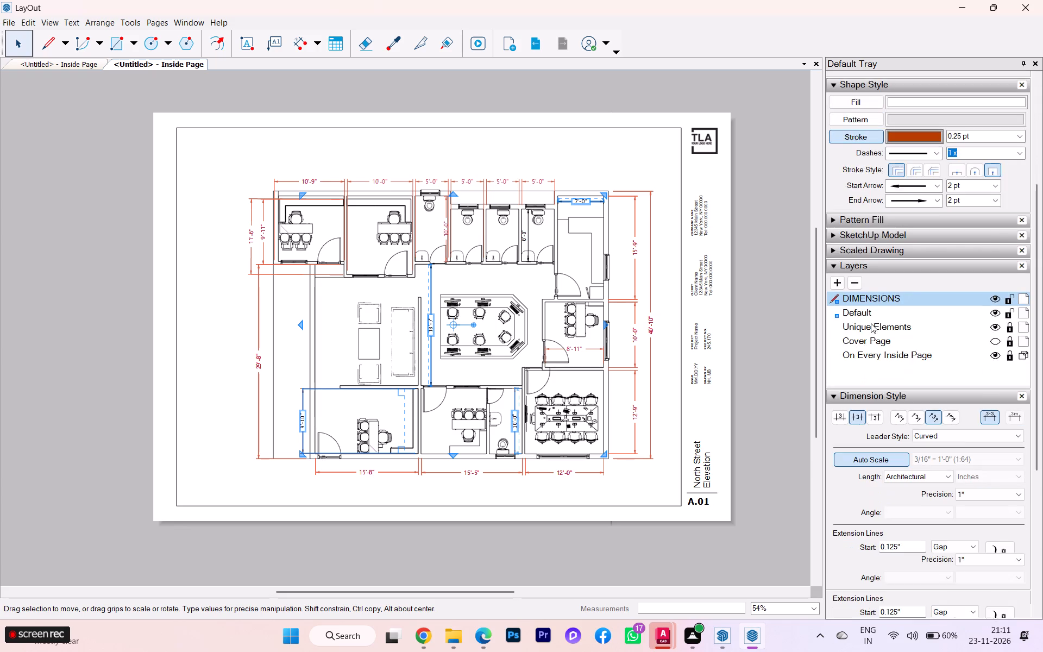
scroll(879, 349, "down", 4)
left_click(882, 367)
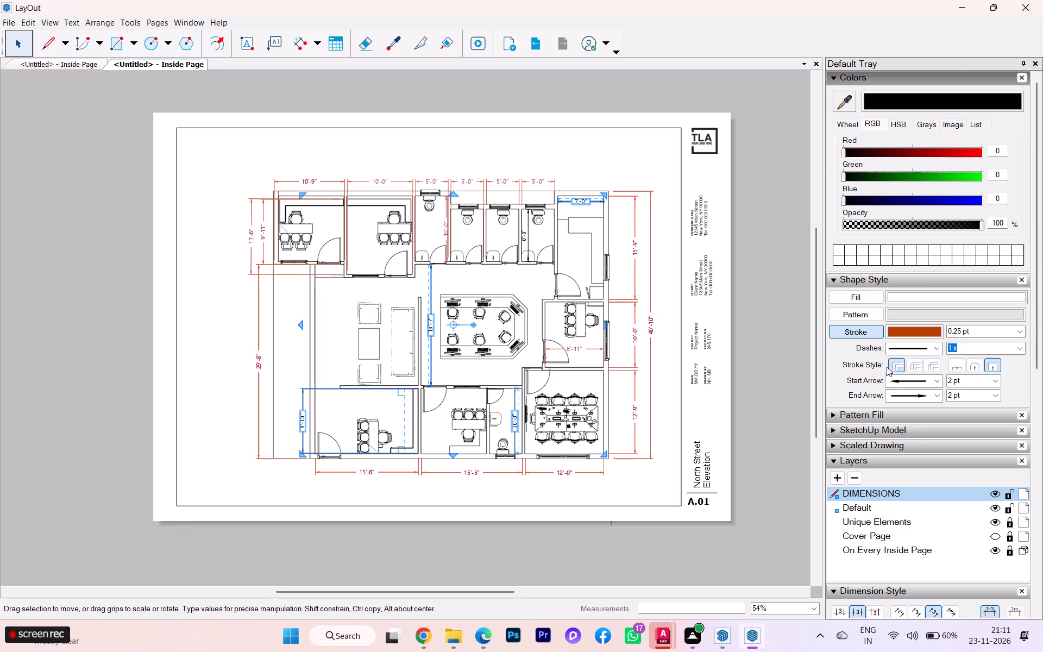
left_click(938, 151)
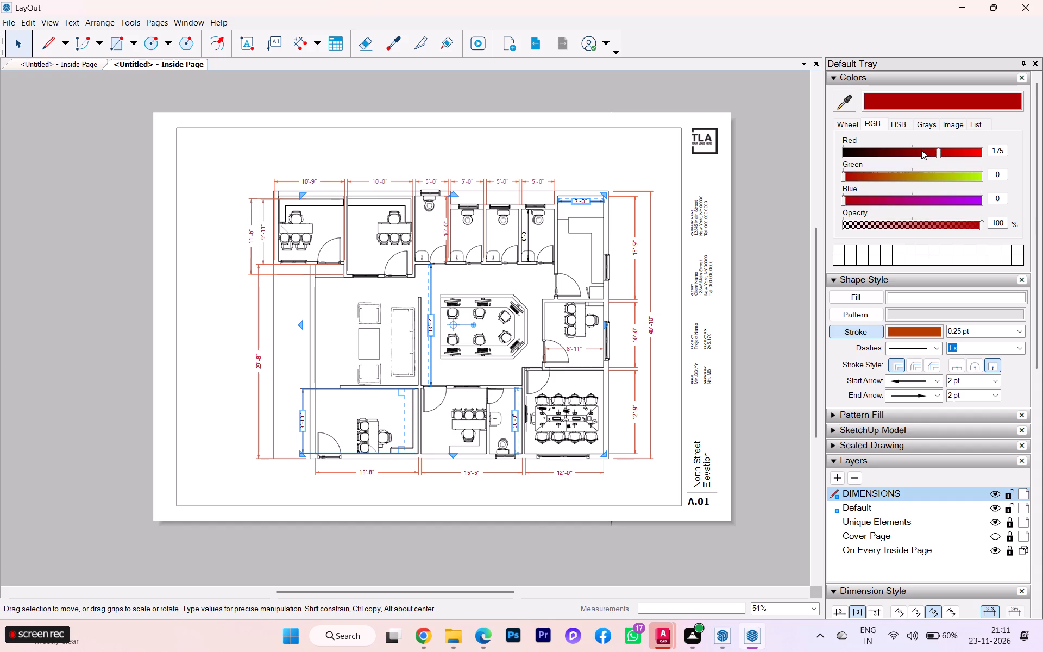
left_click(790, 313)
Examine the dimension colours across the whole plan sheet, including the 8'-0" toilet dimension's stroke.
scroll(750, 328, "down", 1)
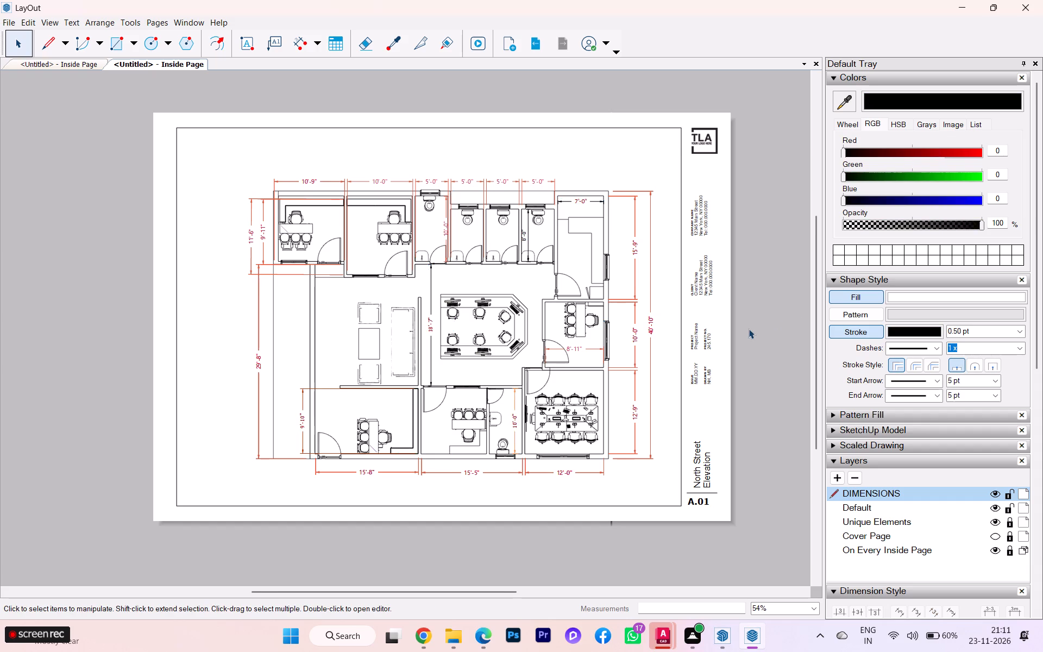
scroll(749, 329, "down", 1)
scroll(588, 292, "up", 2)
scroll(518, 279, "up", 3)
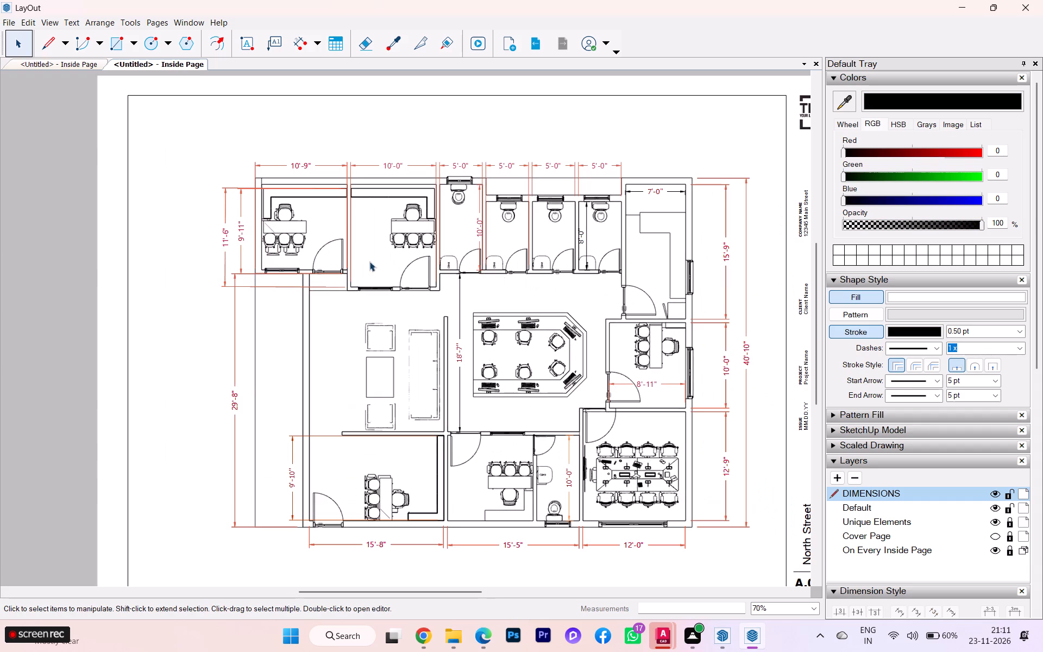
scroll(357, 258, "down", 3)
scroll(516, 271, "up", 3)
scroll(516, 271, "down", 1)
scroll(520, 240, "up", 2)
left_click(520, 234)
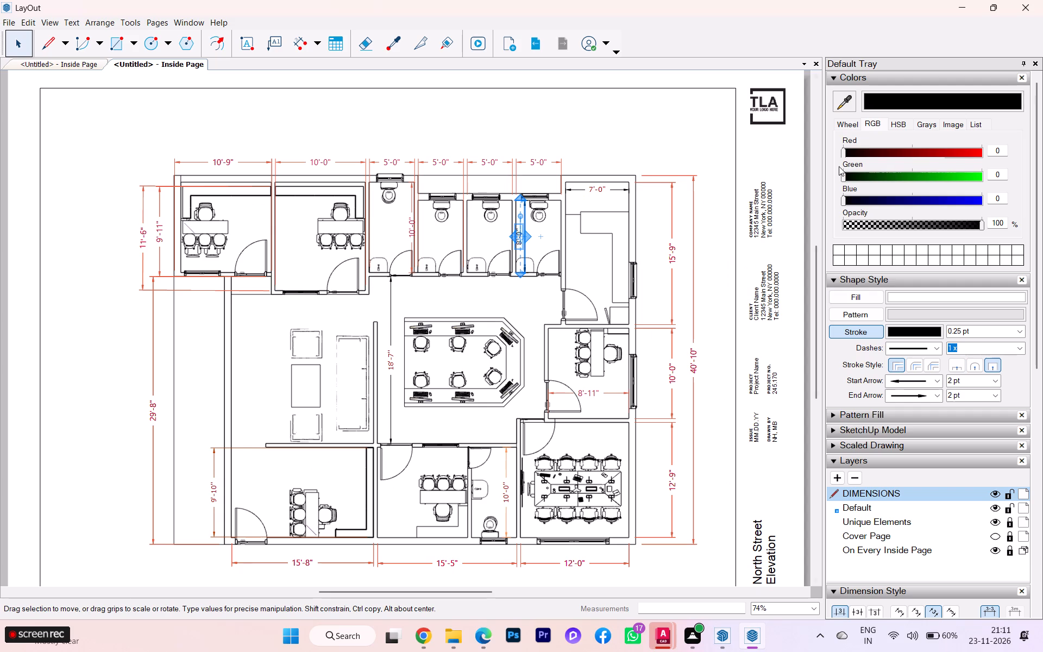
left_click(757, 179)
scroll(621, 160, "down", 1)
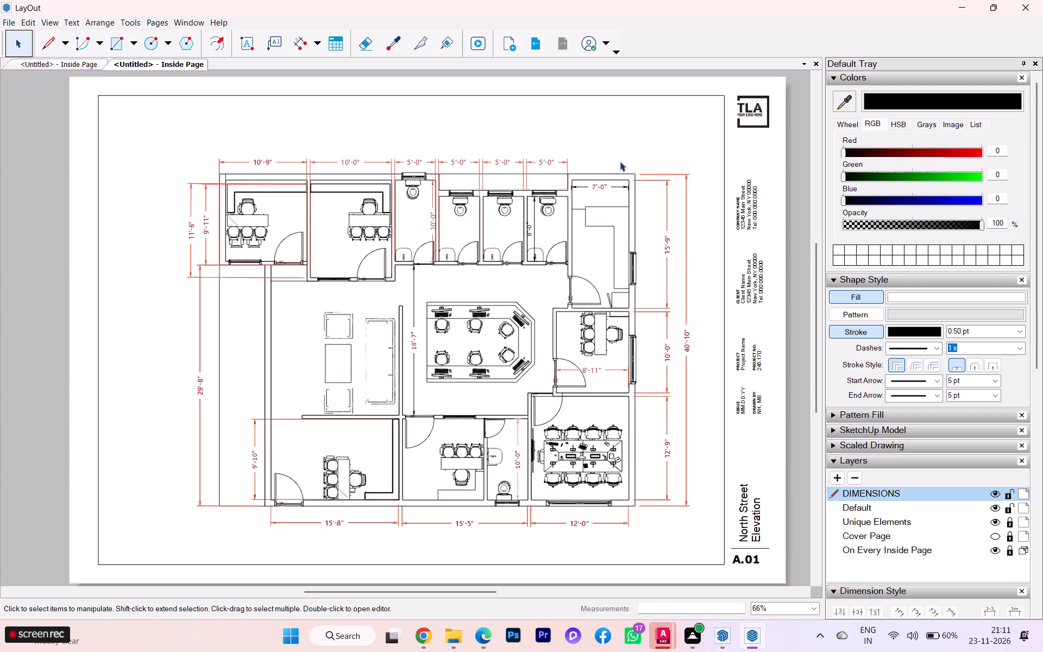
scroll(620, 161, "down", 1)
scroll(620, 162, "up", 1)
scroll(619, 164, "down", 1)
scroll(426, 185, "down", 2)
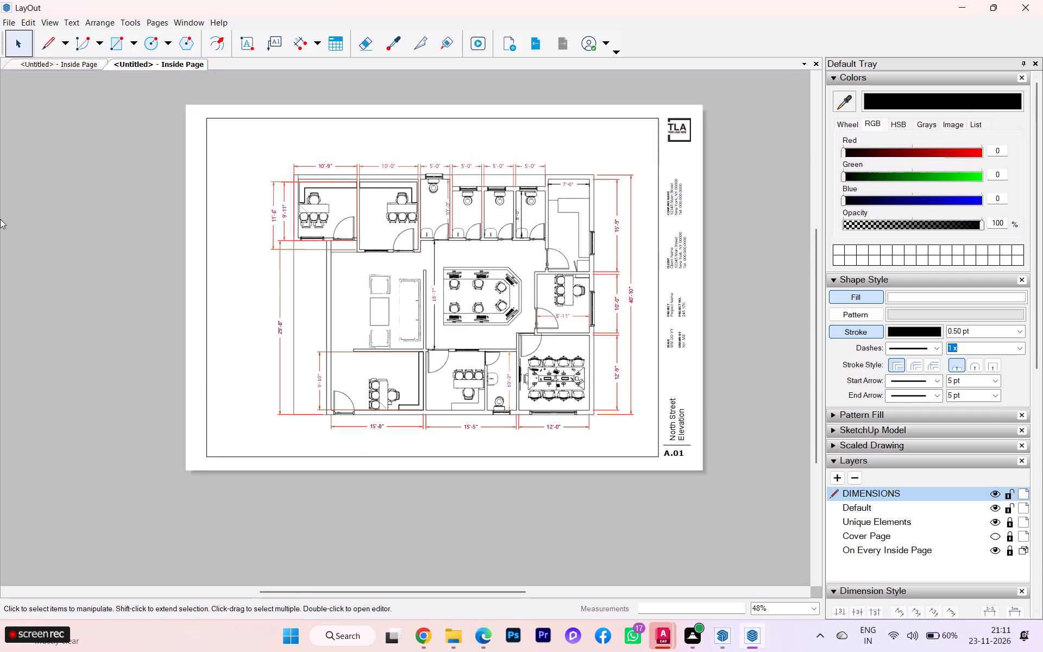
scroll(469, 448, "up", 2)
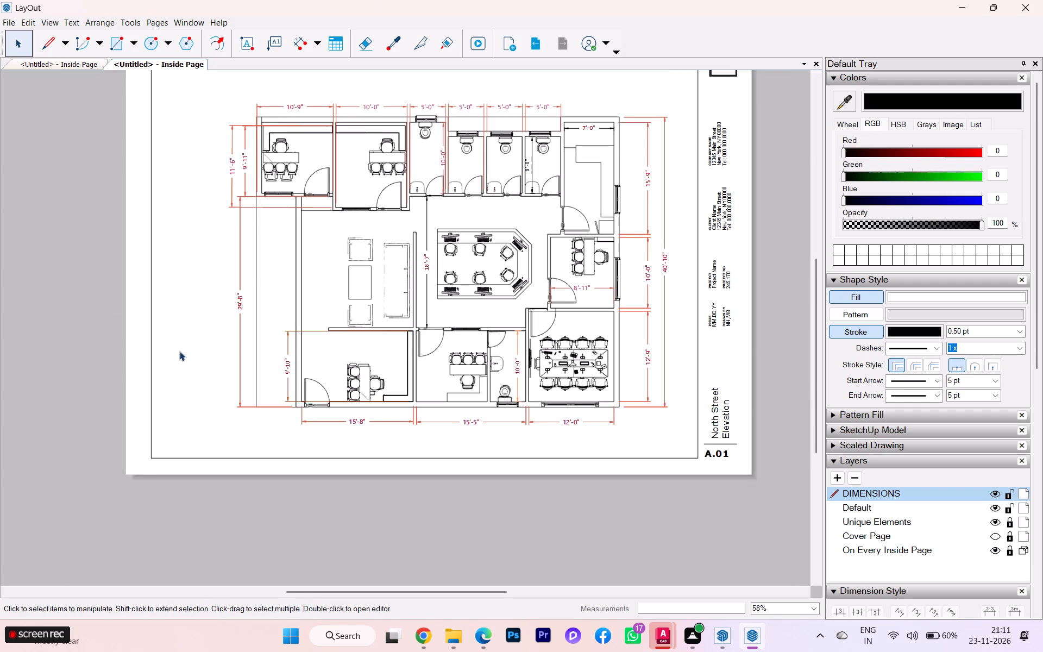
scroll(174, 350, "down", 1)
scroll(385, 428, "down", 1)
scroll(385, 429, "up", 2)
scroll(391, 435, "down", 3)
scroll(393, 434, "up", 3)
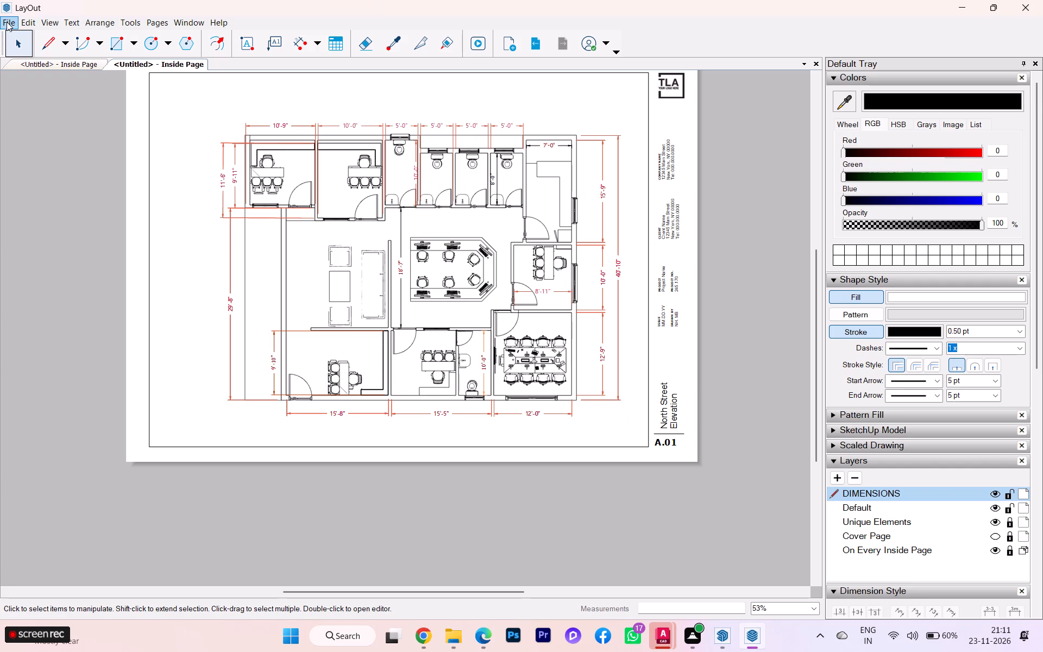
Draw a wide text box beneath the plan's bottom row of dimensions and set its font size to 22 pt.
left_click(248, 41)
scroll(326, 440, "up", 4)
left_click_drag(304, 413, 525, 443)
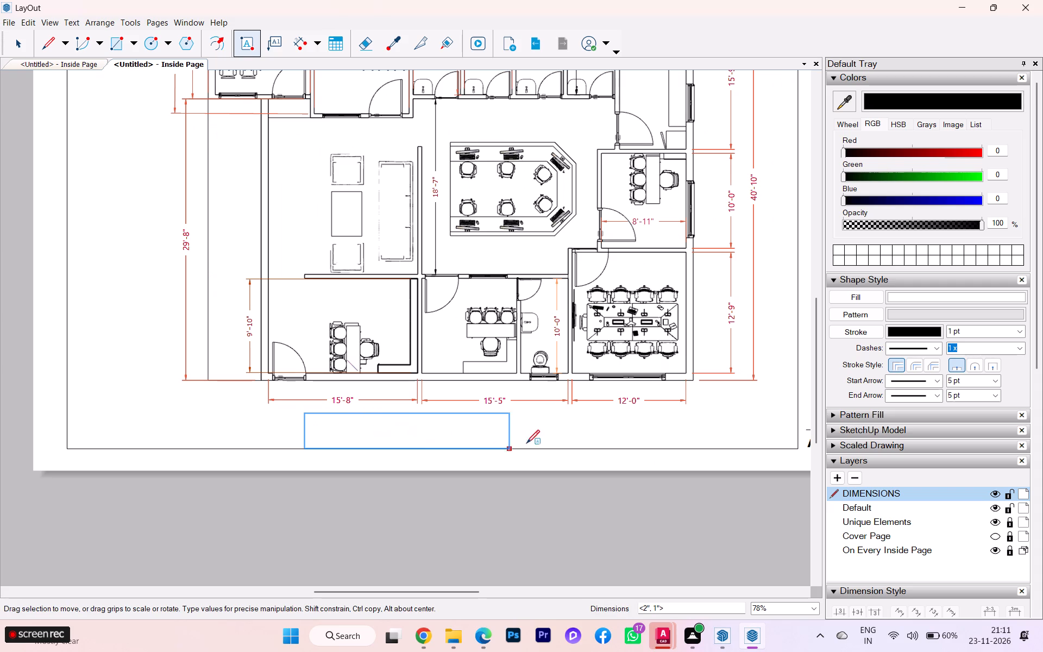
left_click_drag(525, 443, 585, 441)
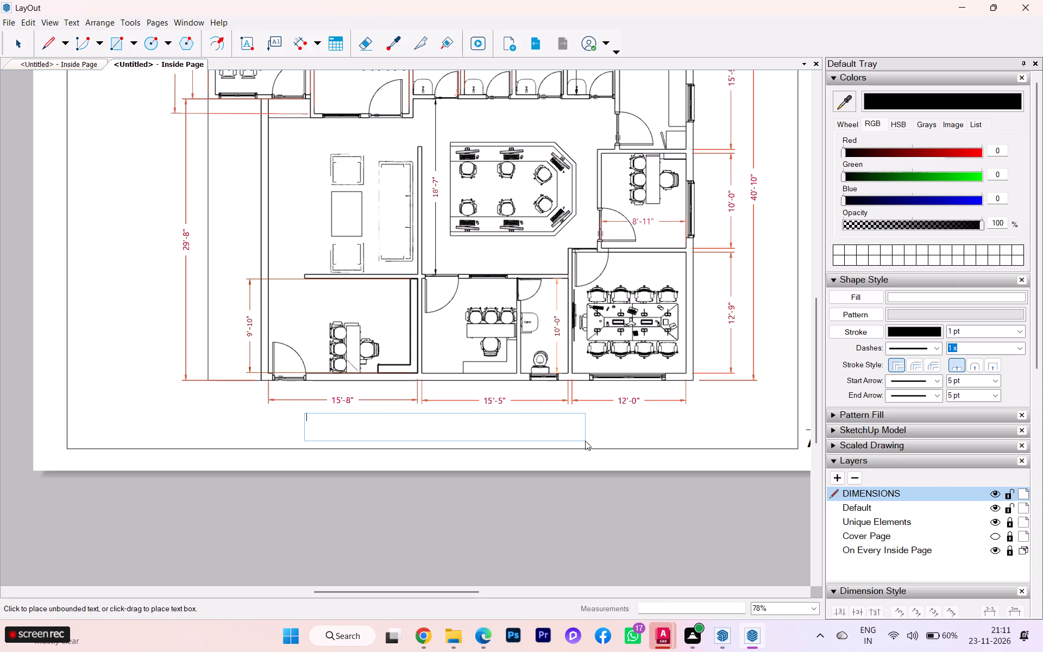
scroll(505, 429, "down", 2)
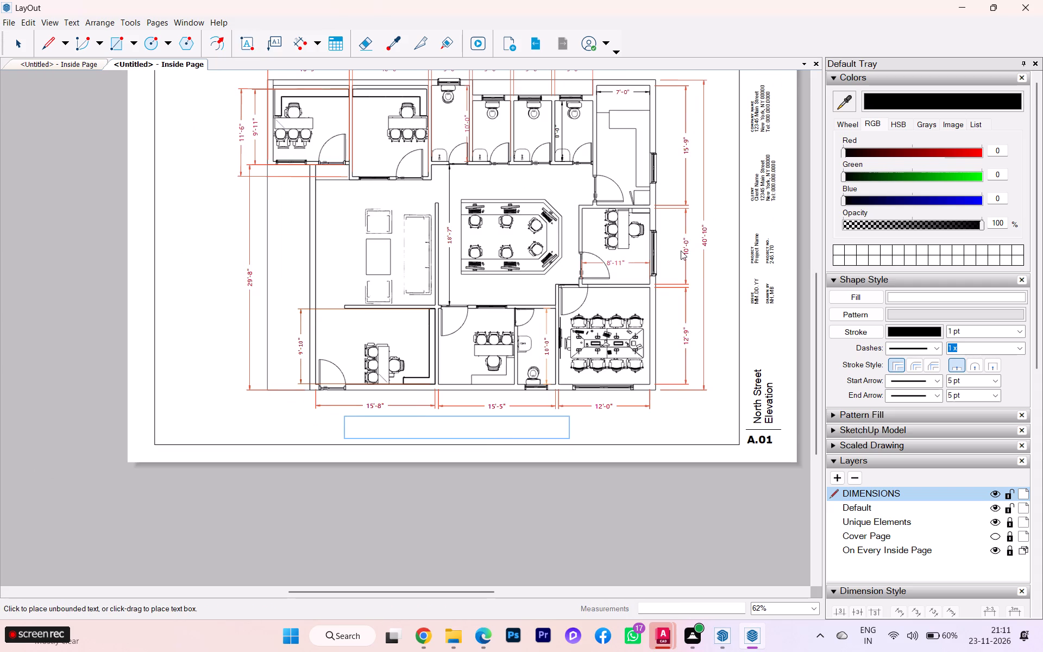
scroll(871, 497, "down", 2)
scroll(871, 497, "up", 1)
scroll(871, 497, "down", 5)
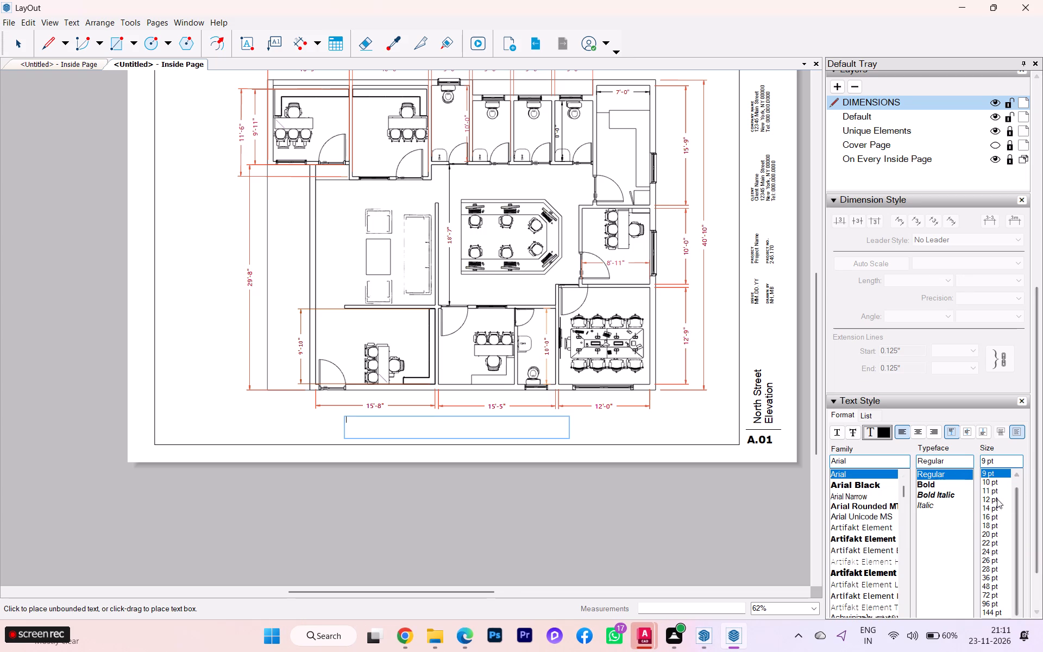
left_click(988, 508)
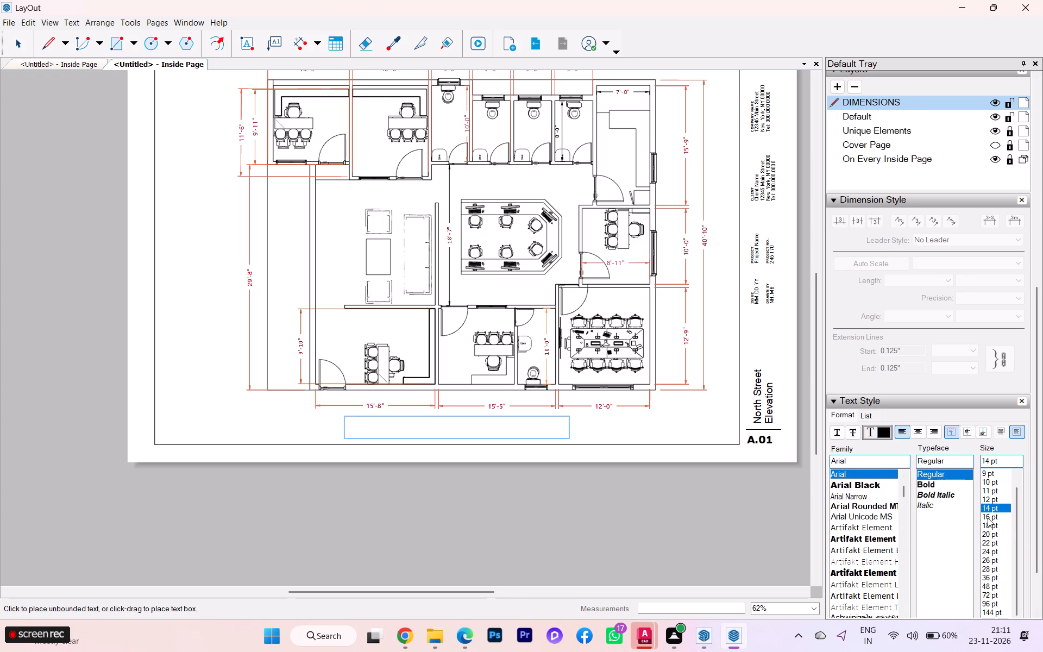
left_click(989, 526)
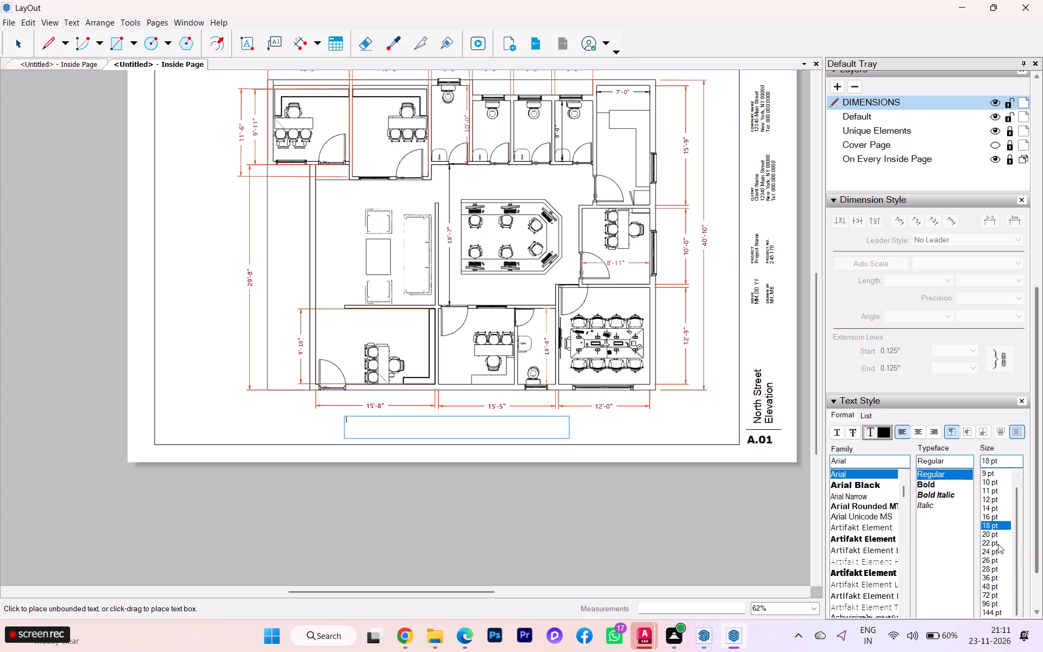
left_click(991, 546)
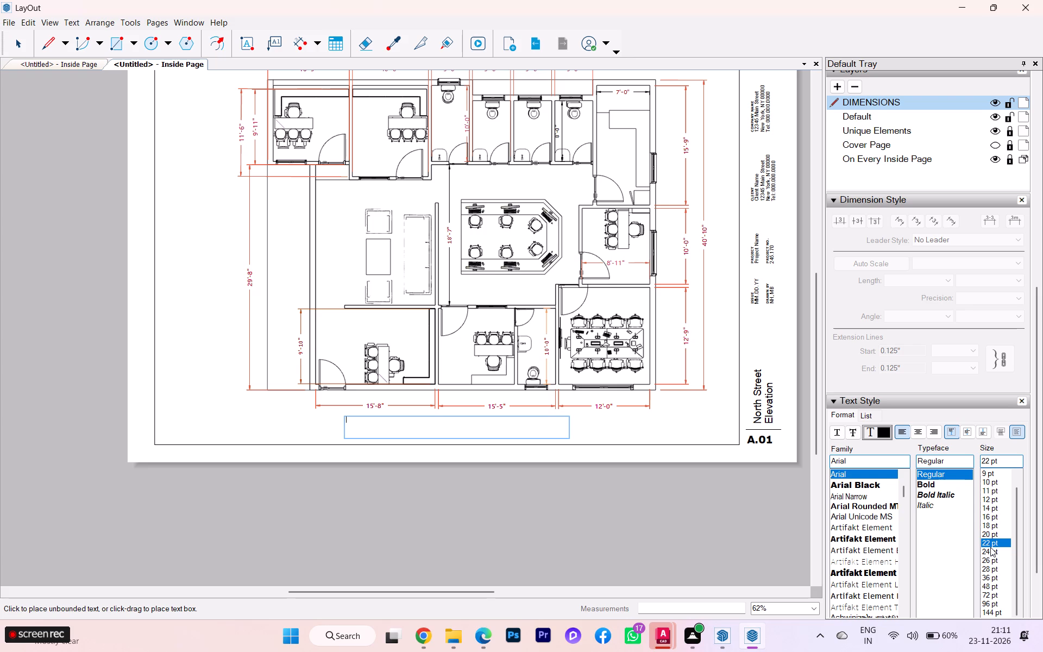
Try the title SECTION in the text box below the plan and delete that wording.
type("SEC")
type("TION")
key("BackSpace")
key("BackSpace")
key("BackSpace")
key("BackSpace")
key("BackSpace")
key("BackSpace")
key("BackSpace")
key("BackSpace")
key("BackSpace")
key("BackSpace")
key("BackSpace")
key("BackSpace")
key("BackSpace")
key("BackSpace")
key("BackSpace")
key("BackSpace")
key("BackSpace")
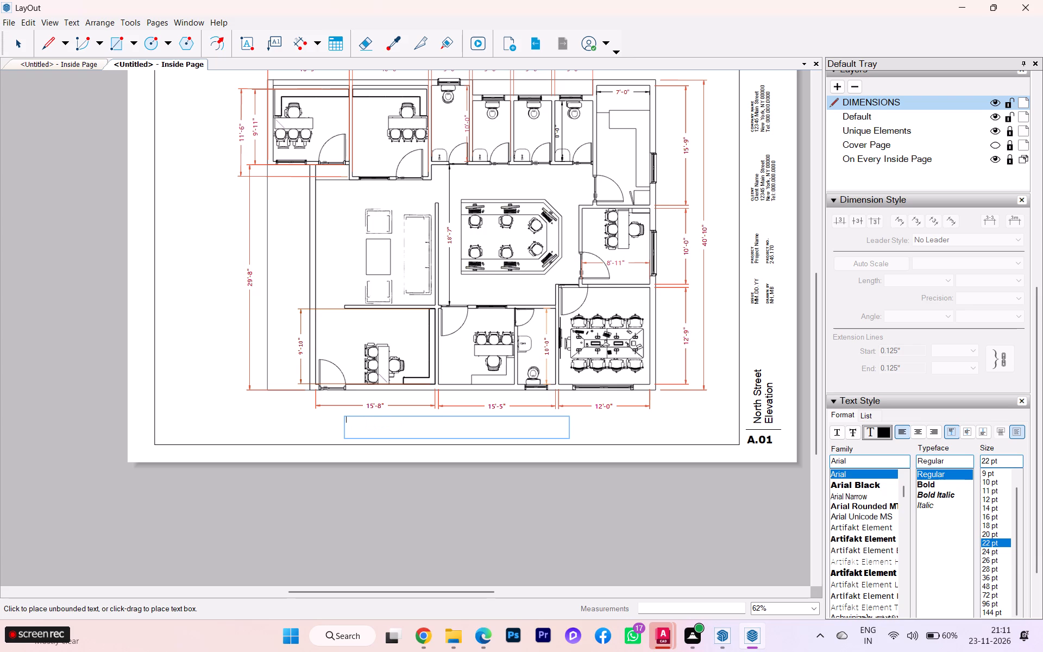
Enter the title TOP VIEW PLAN in the text box beneath the plan and finish the text.
type("TOP")
type("VIEW")
key("space")
key("BackSpace")
key("BackSpace")
key("BackSpace")
key("BackSpace")
key("BackSpace")
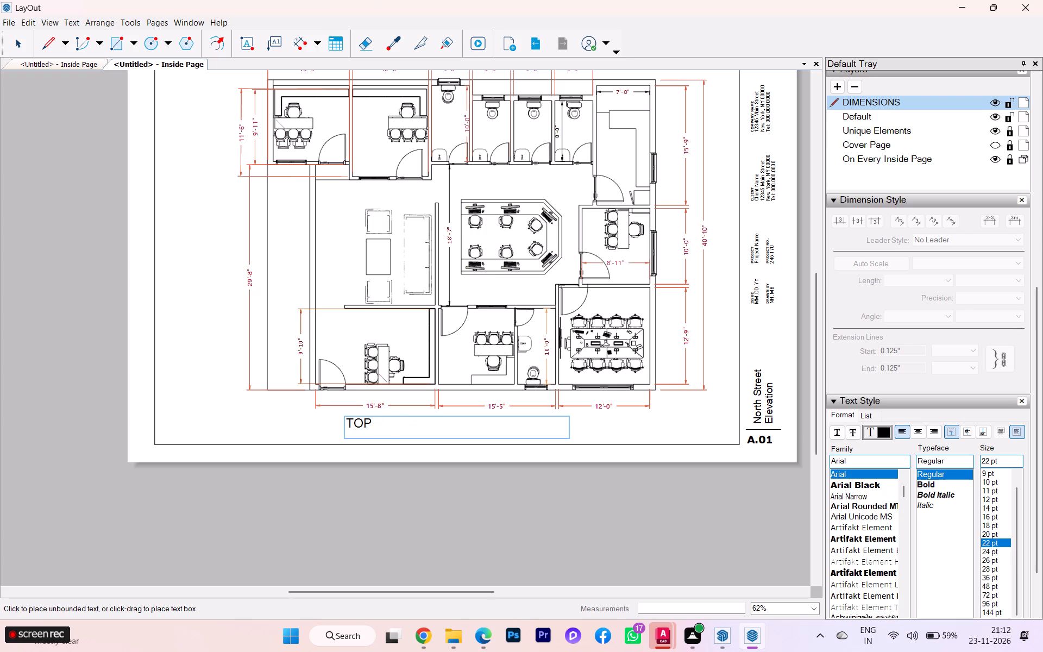
key("space")
type("VIEW")
key("space")
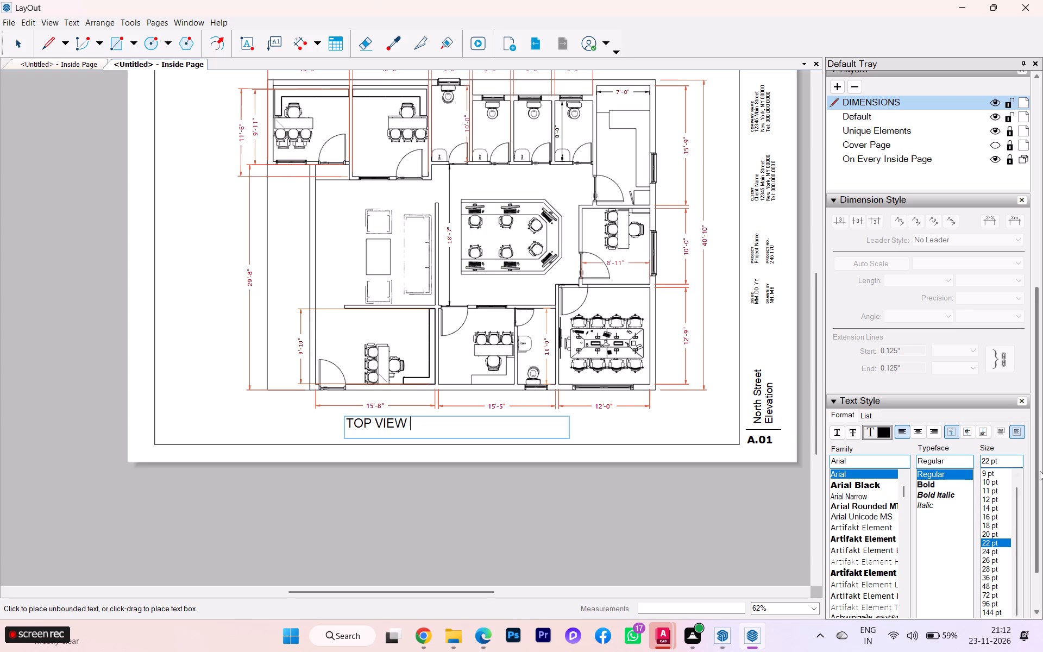
type("PLAN")
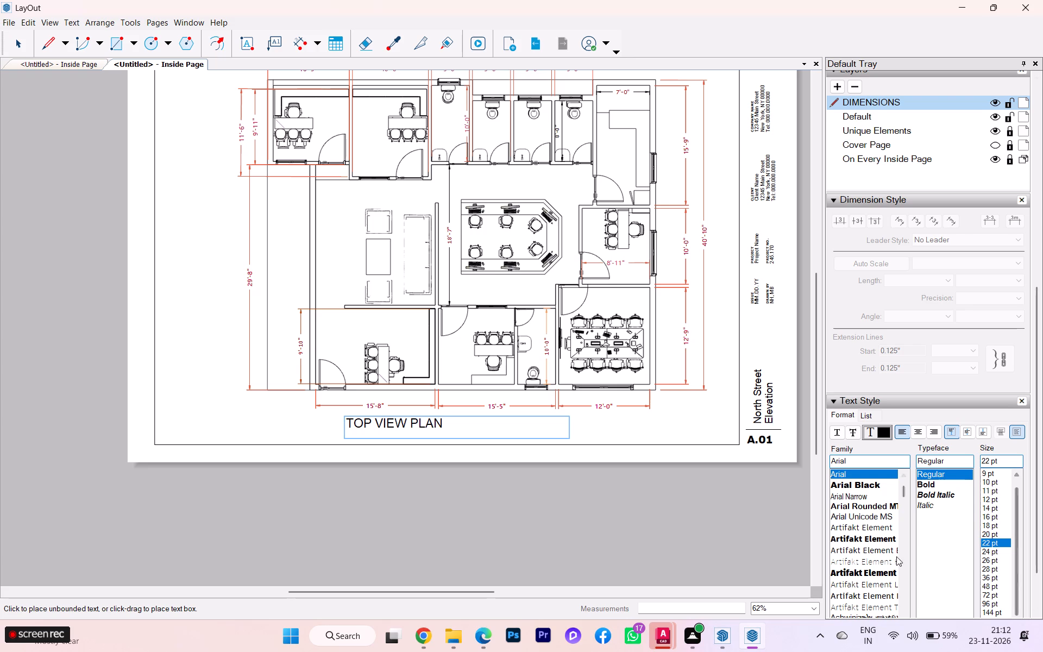
left_click(575, 423)
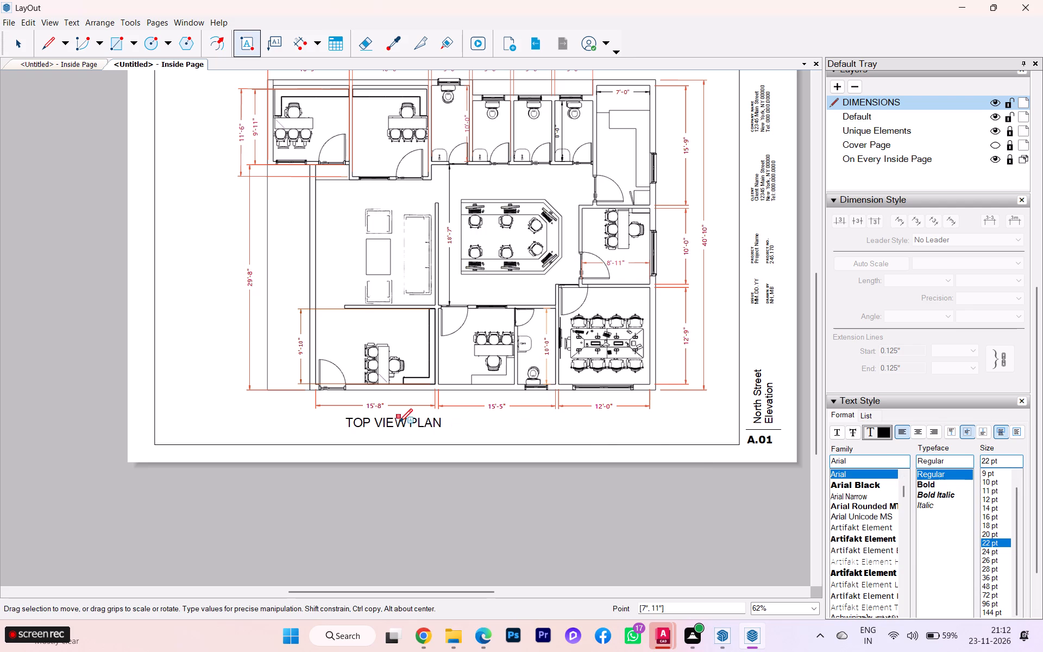
Move the title box beneath the plan's 15'-5" bottom dimension and stretch its left edge outward.
left_click(2, 46)
left_click(10, 43)
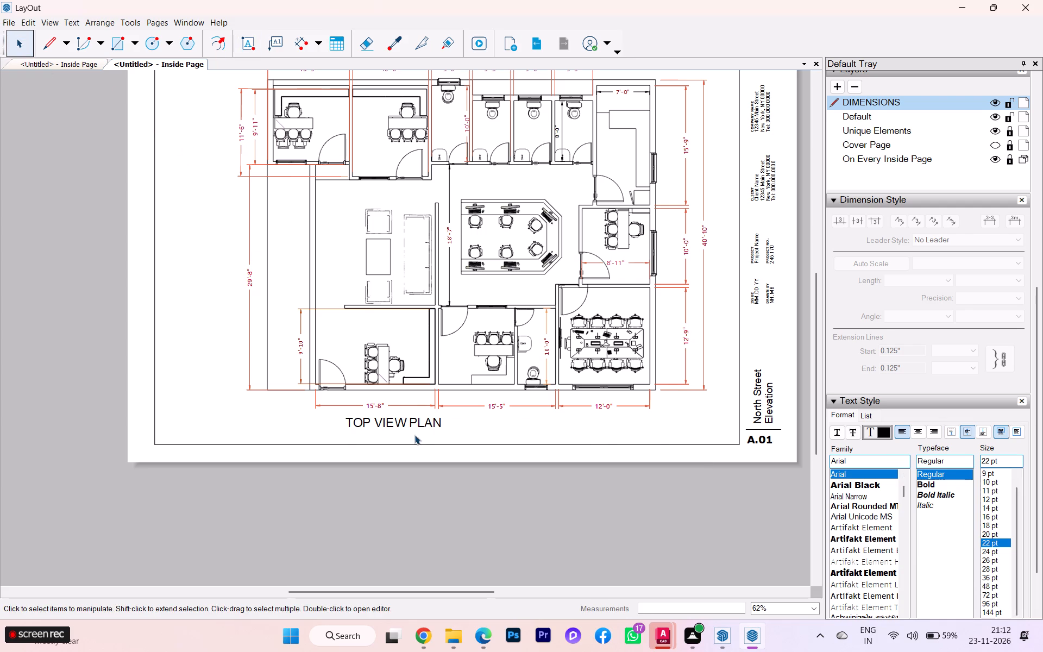
left_click(407, 424)
left_click_drag(571, 425, 472, 418)
left_click_drag(411, 419, 472, 418)
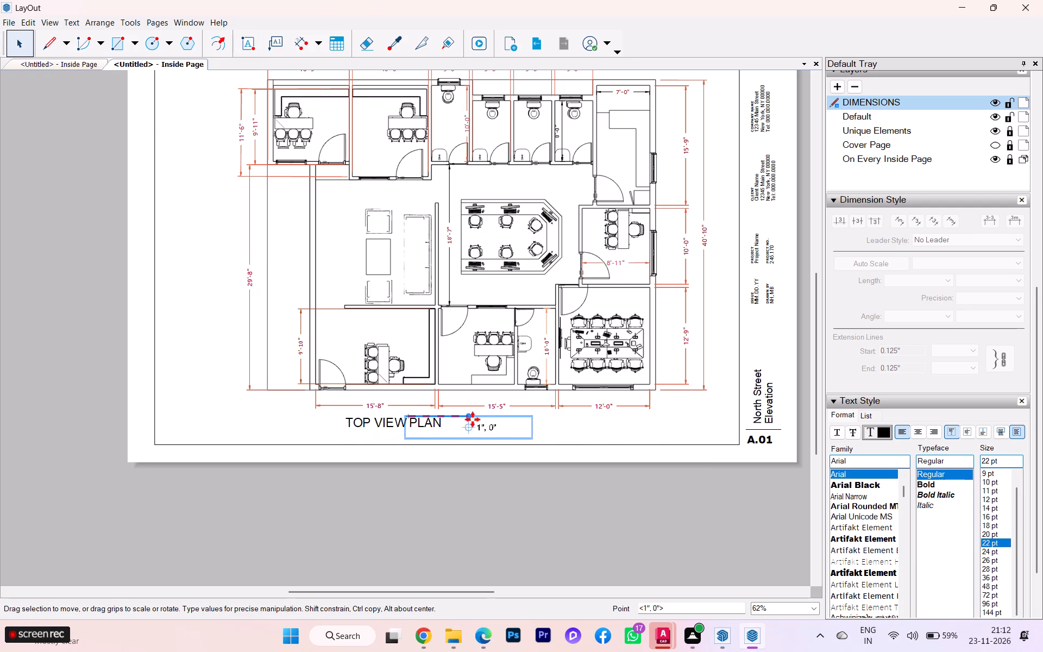
left_click_drag(472, 418, 492, 418)
scroll(431, 425, "down", 1)
scroll(431, 425, "up", 2)
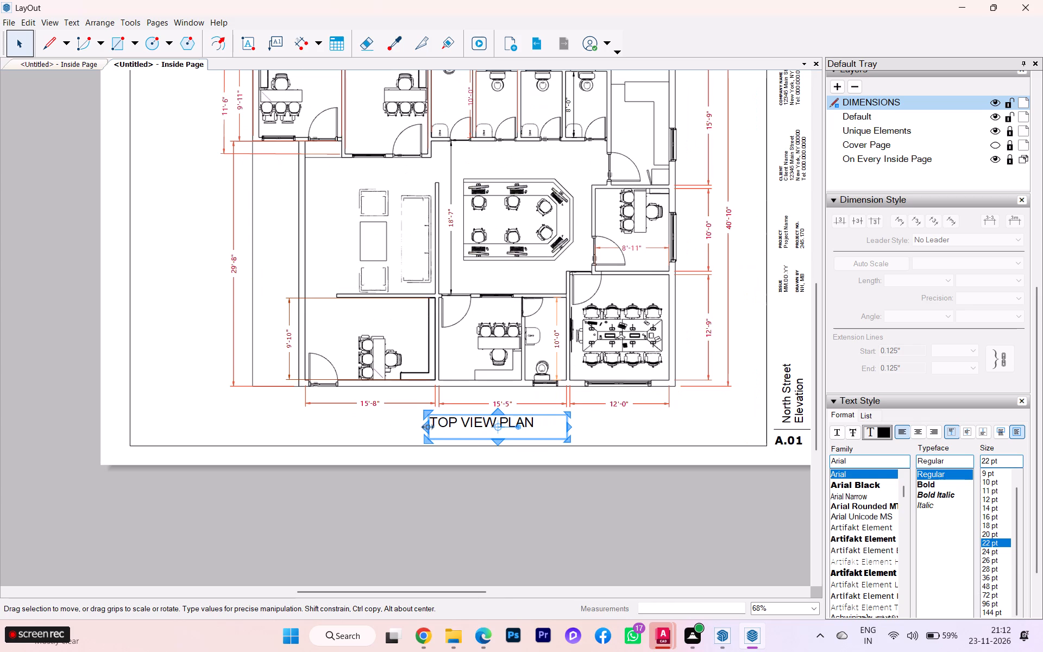
left_click_drag(426, 426, 393, 425)
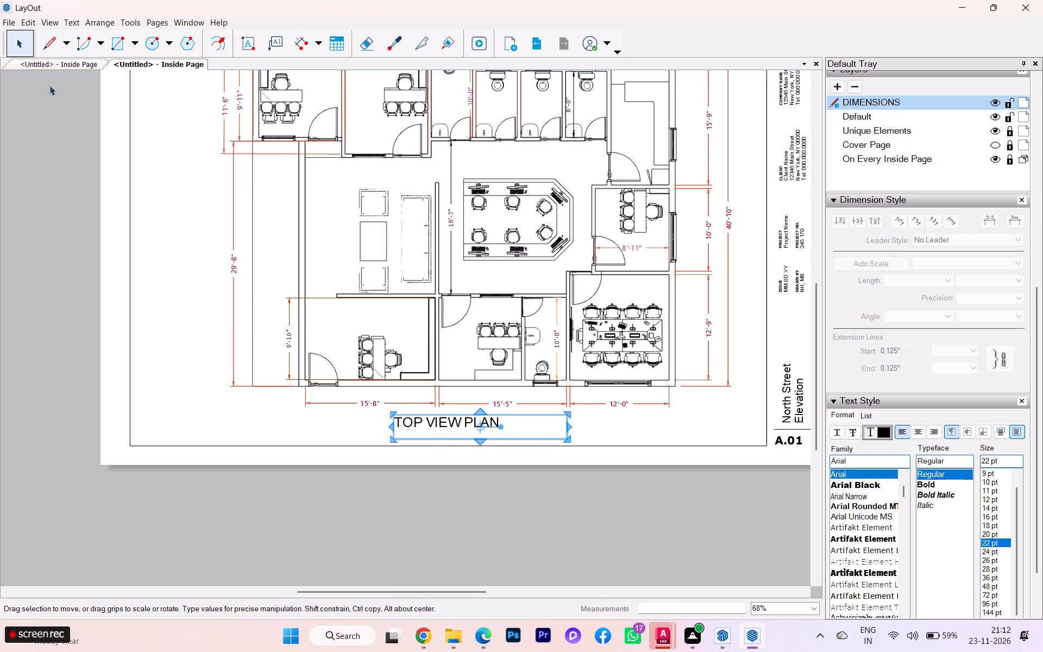
Reword the plan's title to TOP VIEW SECTION, removing the word PLAN.
left_click(26, 42)
double_click(456, 423)
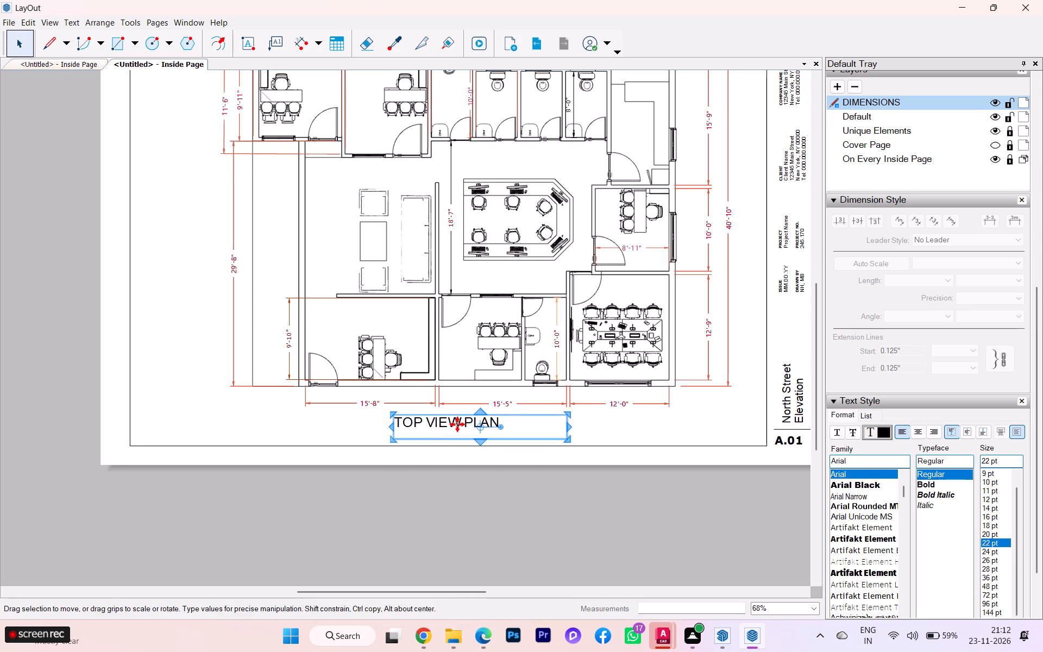
scroll(456, 423, "up", 2)
left_click(468, 421)
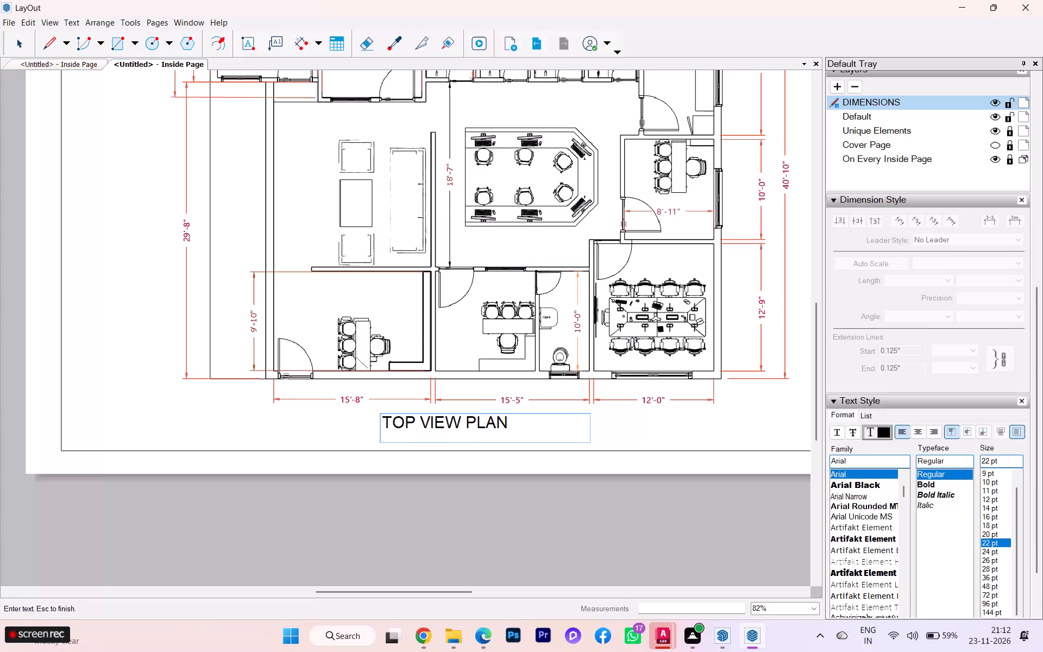
key("space")
type("SECTION")
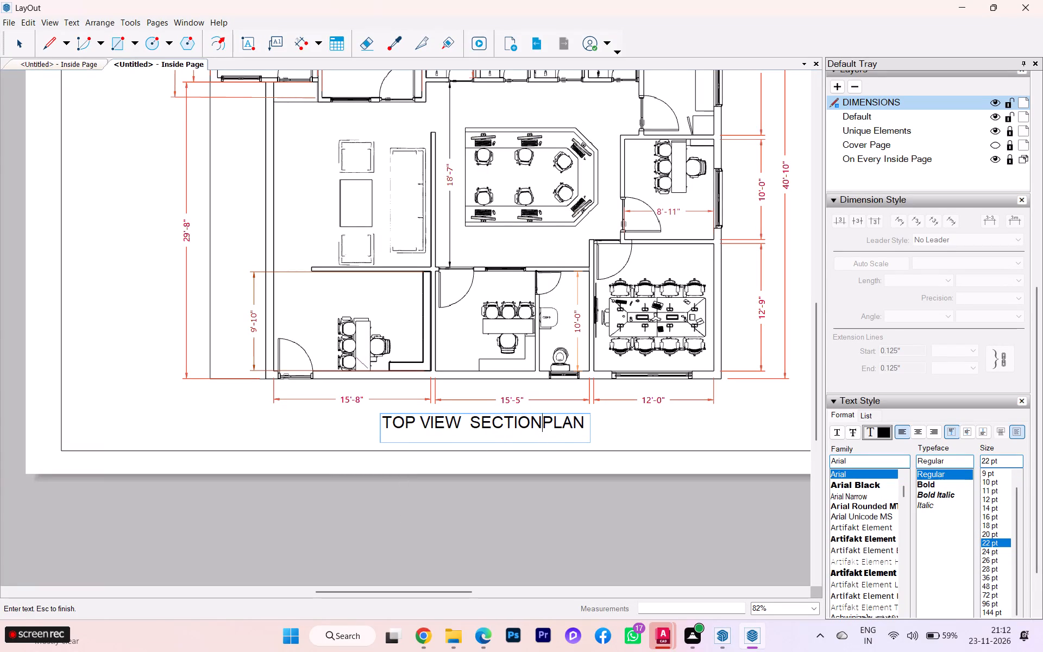
key("space")
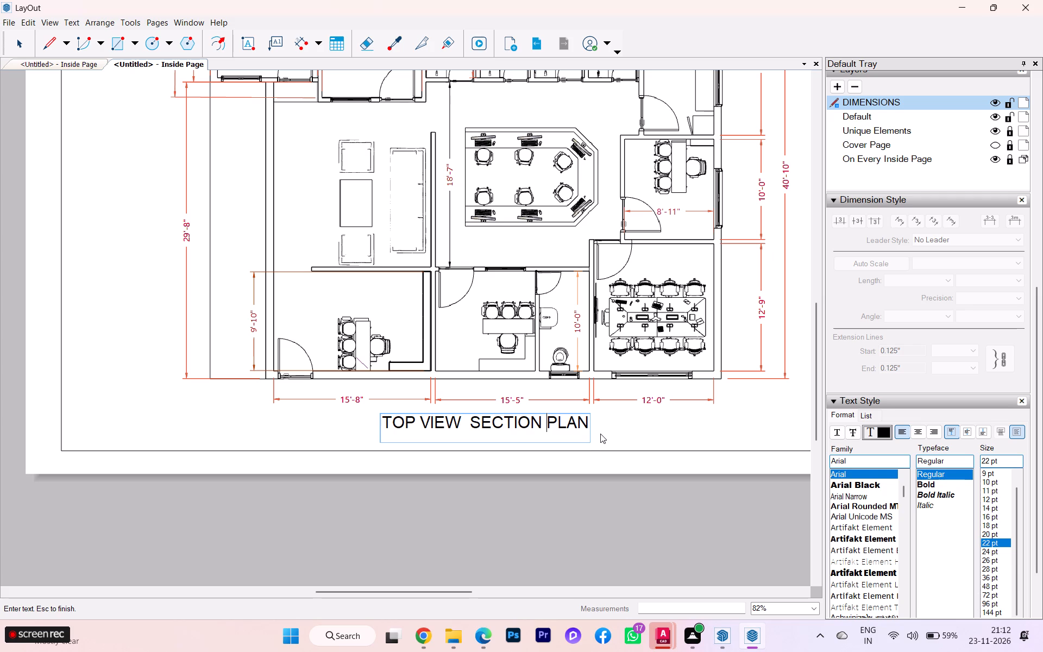
left_click(587, 423)
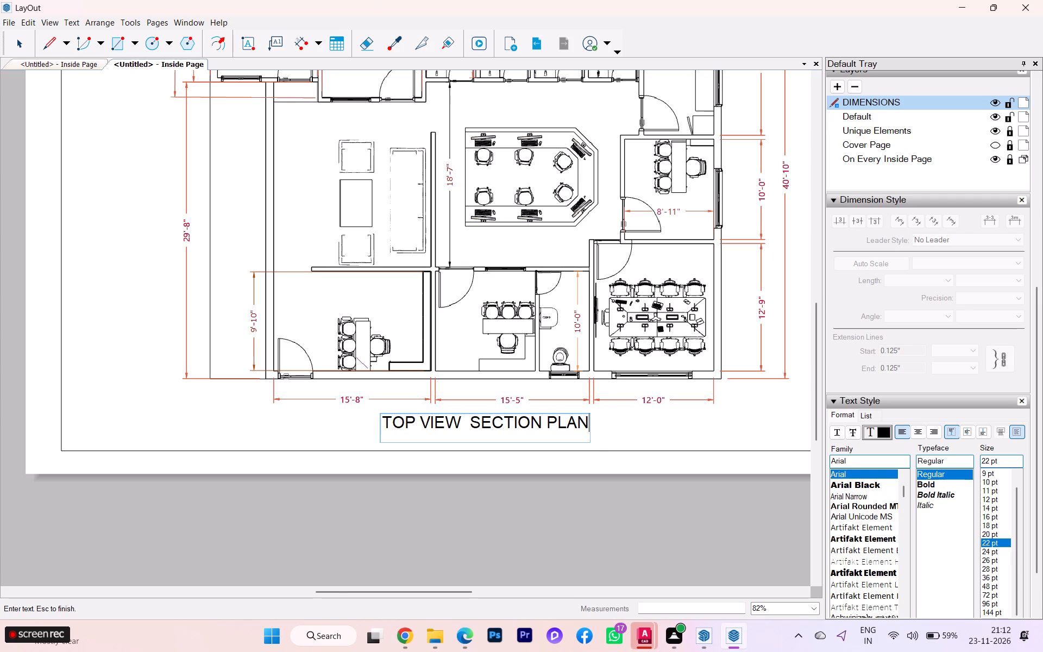
key("BackSpace")
key("BackSpace")
key("BackSpace")
key("BackSpace")
key("BackSpace")
left_click(621, 421)
Narrow the title's text box by pulling its right edge in toward the wording, and deselect it.
left_click(520, 418)
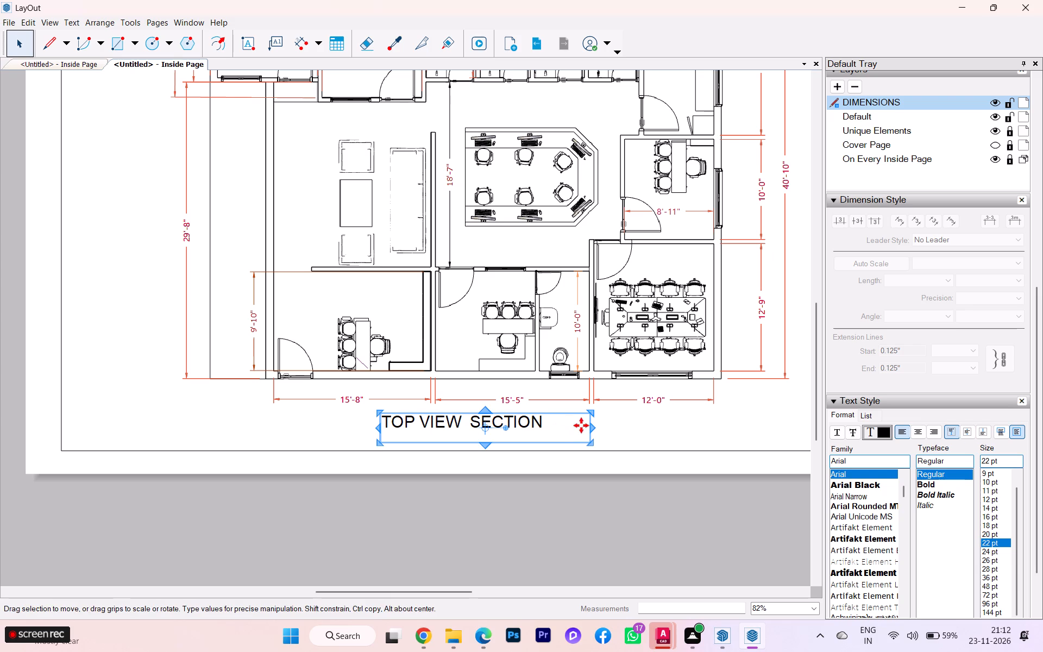
left_click_drag(593, 425, 555, 423)
scroll(527, 416, "down", 3)
scroll(526, 416, "up", 1)
scroll(526, 416, "down", 1)
left_click(597, 421)
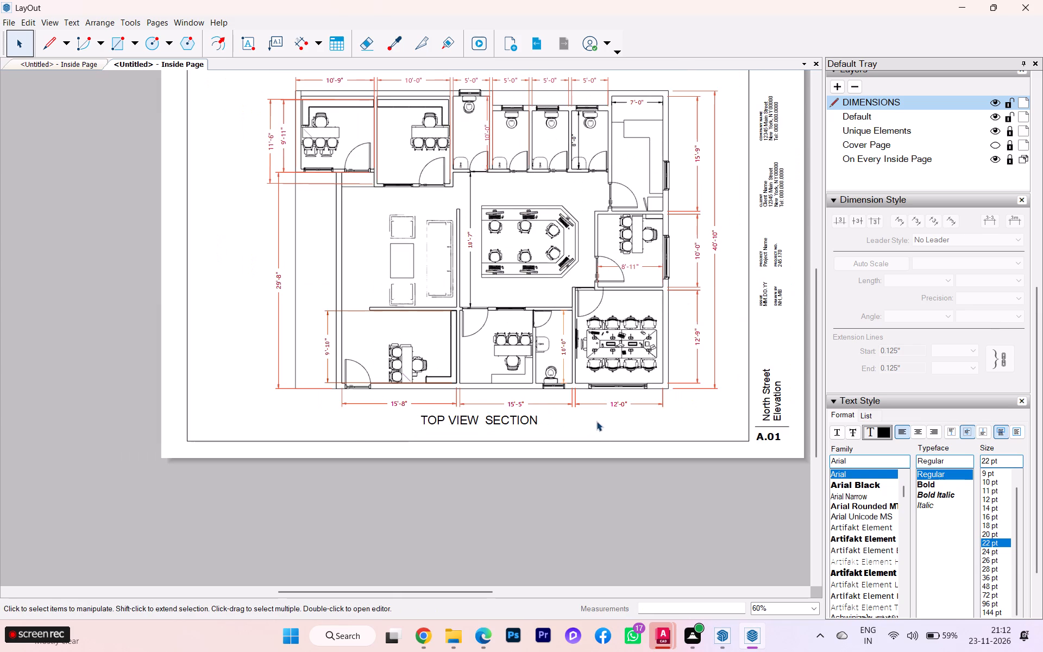
Replace the word SECTION in the plan's title with LAYOUT so it reads TOP VIEW LAYOUT.
double_click(518, 414)
scroll(516, 413, "up", 2)
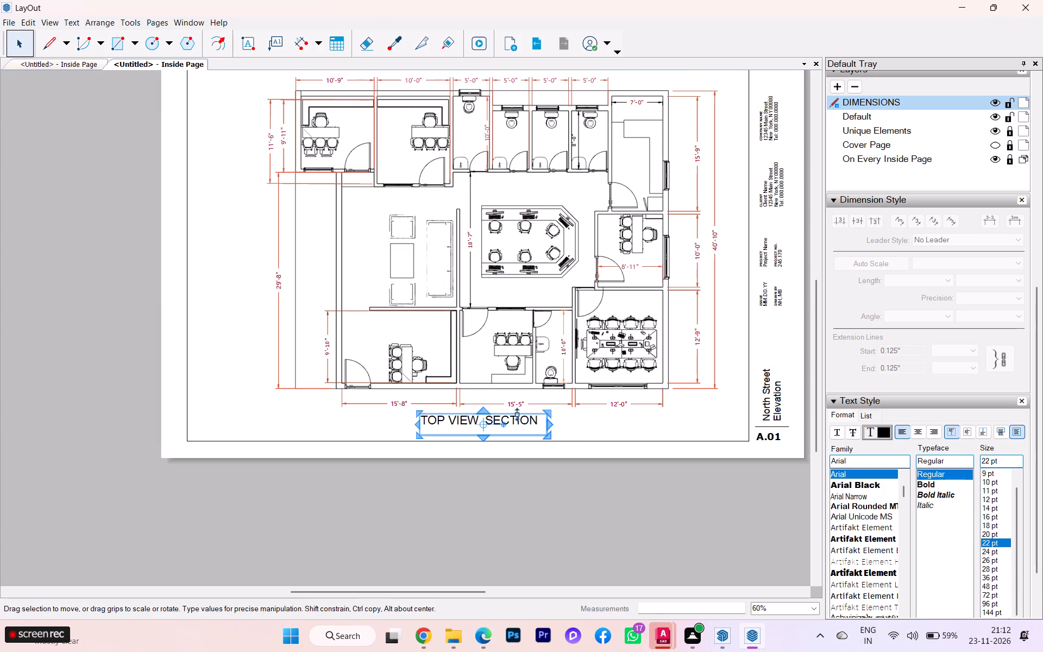
scroll(516, 413, "up", 4)
double_click(543, 416)
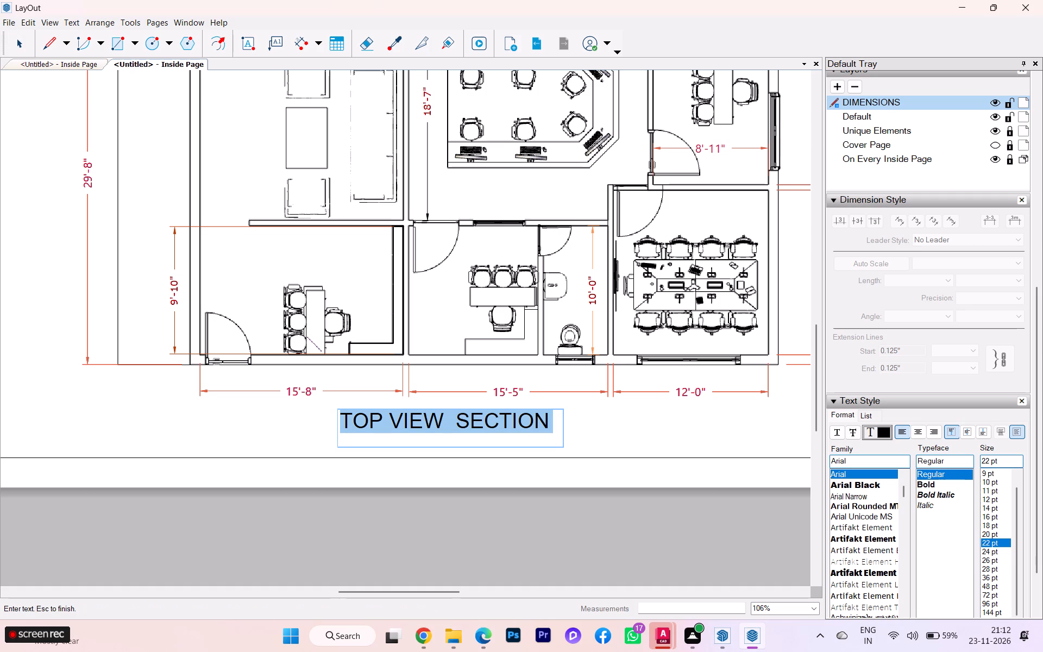
left_click(546, 415)
left_click_drag(547, 418, 464, 415)
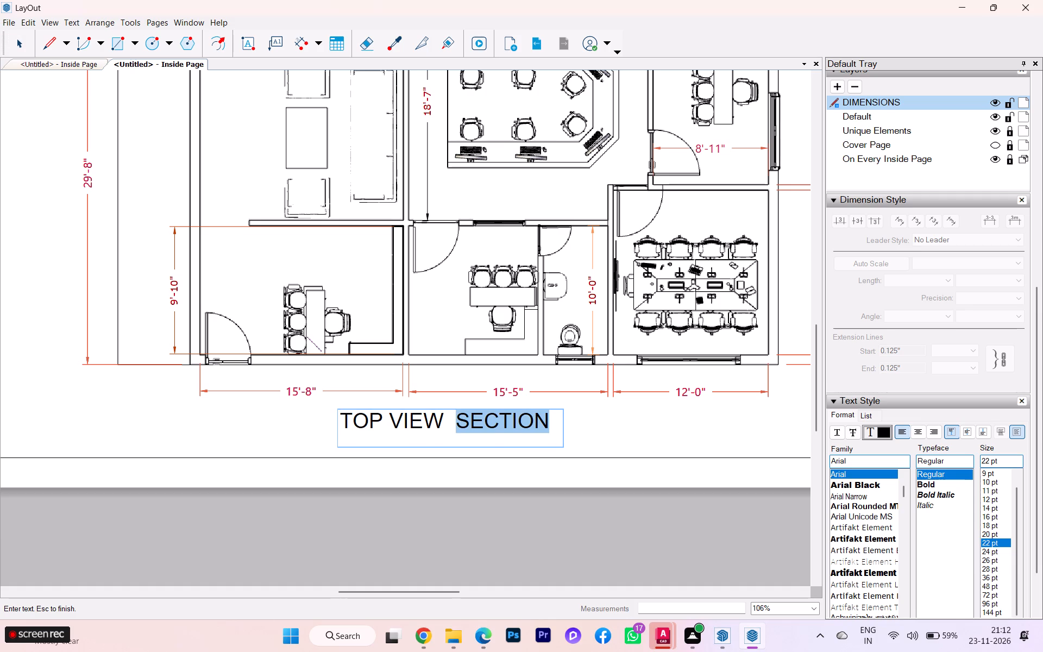
key("BackSpace")
type("LAYOUT")
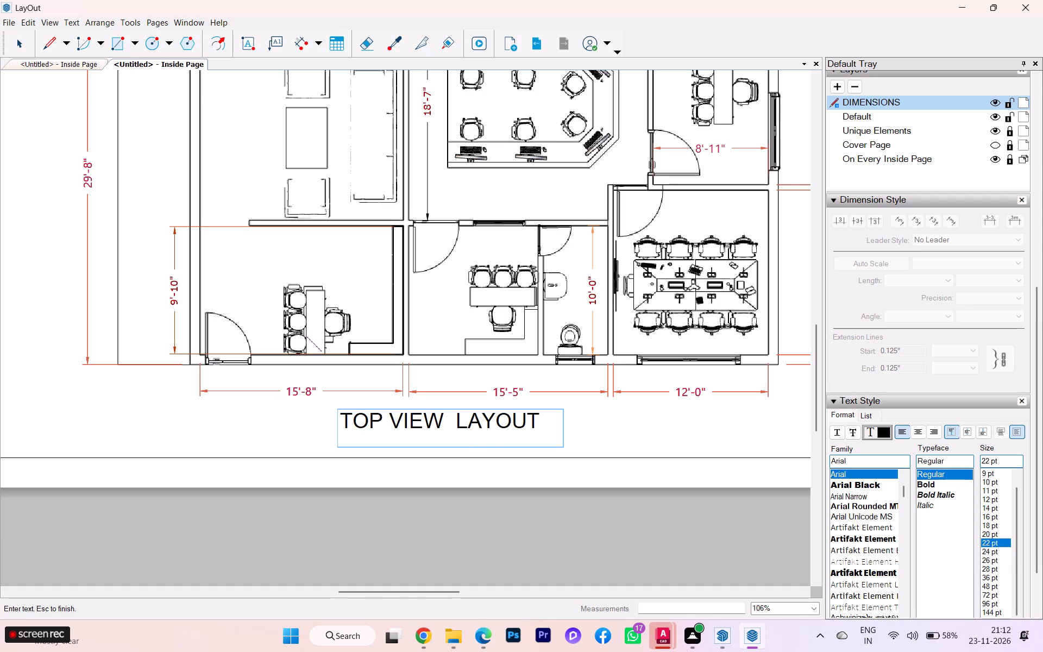
Underline the whole TOP VIEW LAYOUT title.
left_click_drag(519, 428, 392, 429)
left_click_drag(542, 423, 324, 429)
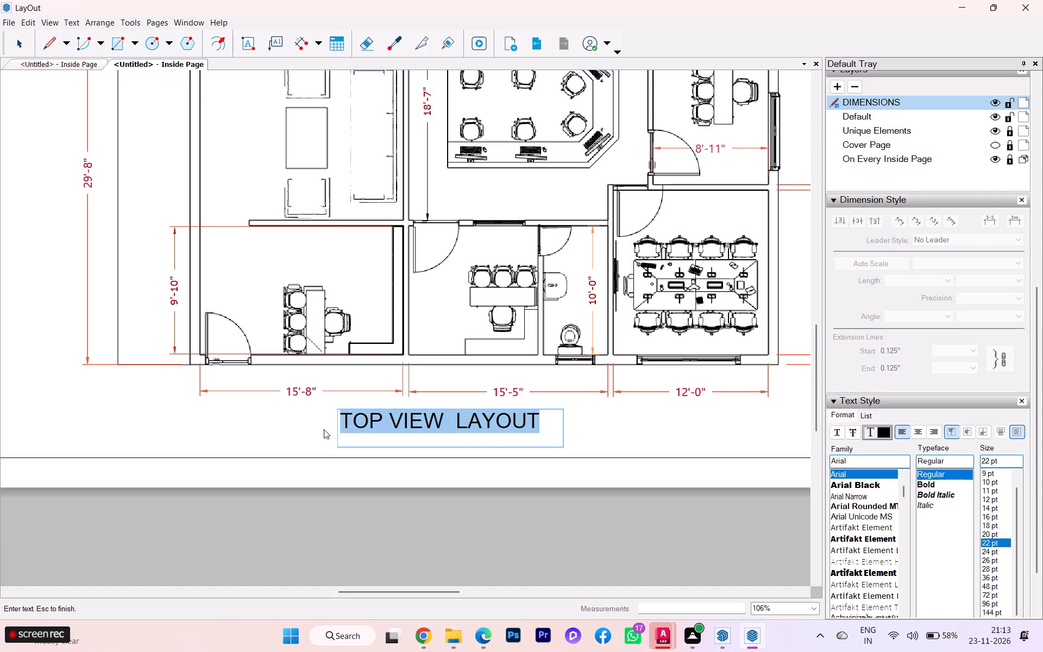
left_click_drag(324, 429, 319, 430)
left_click(835, 430)
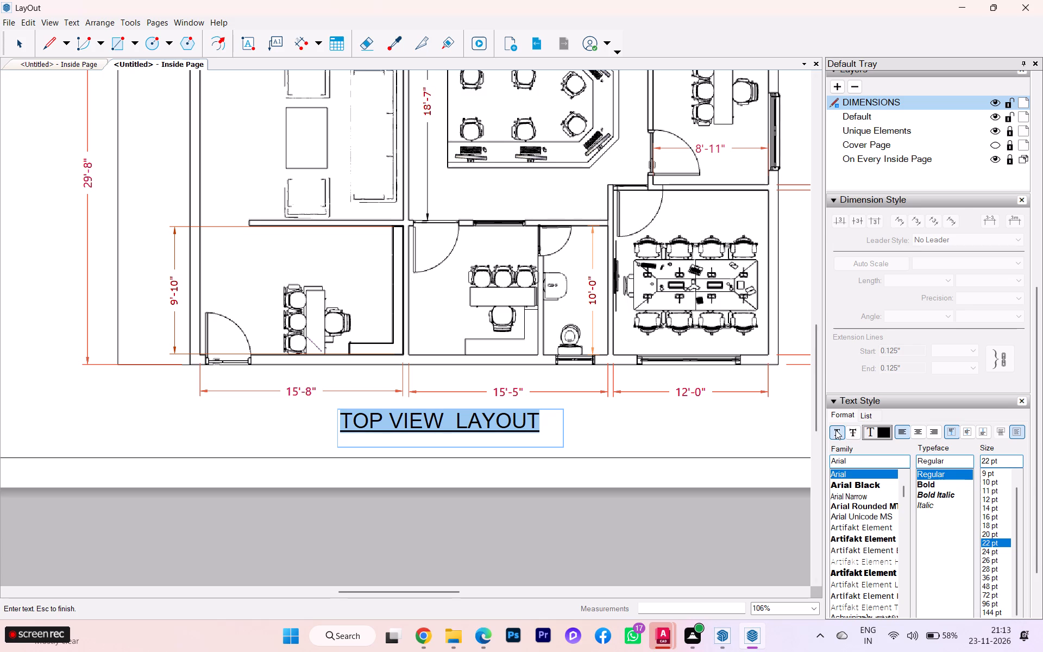
Set the title's text colour to red, RGB 201, 35, 0.
left_click(890, 432)
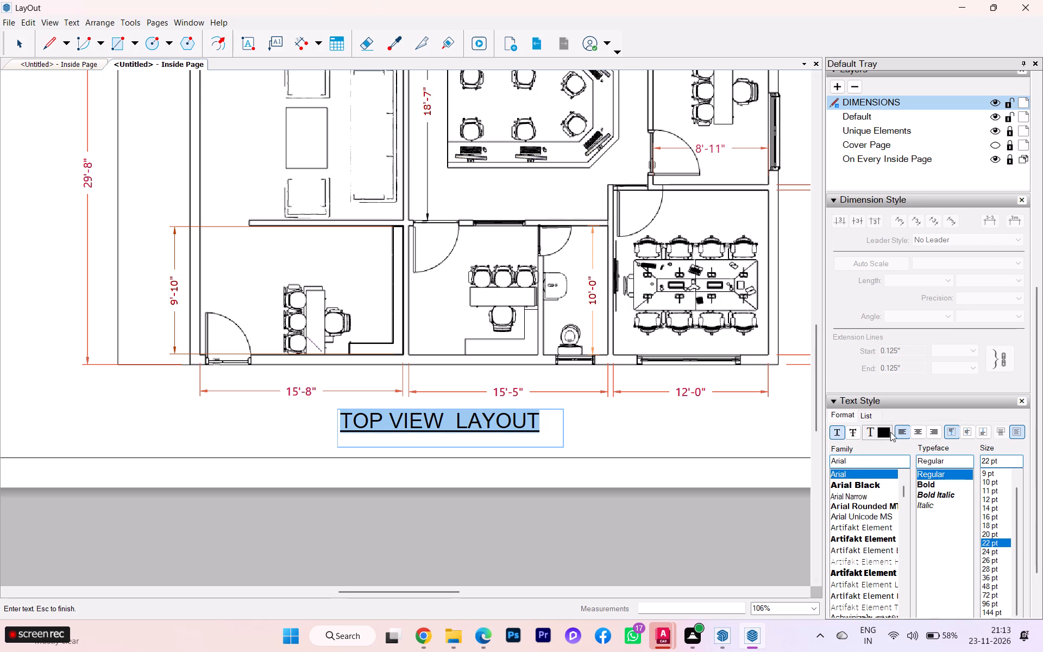
left_click(883, 429)
left_click(951, 173)
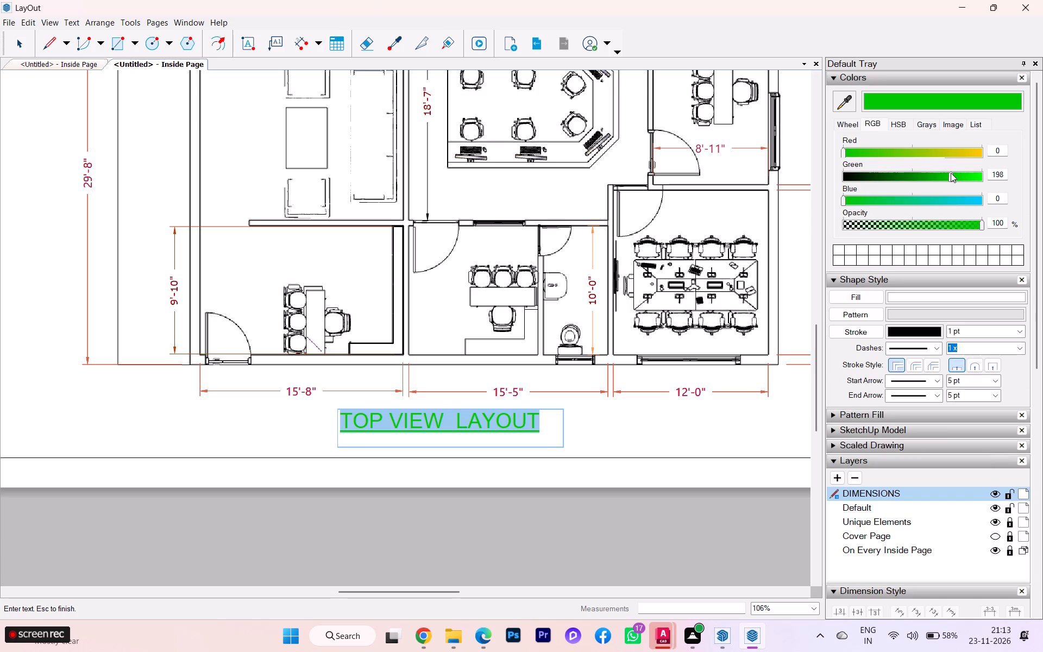
left_click(907, 154)
left_click(873, 149)
left_click(862, 177)
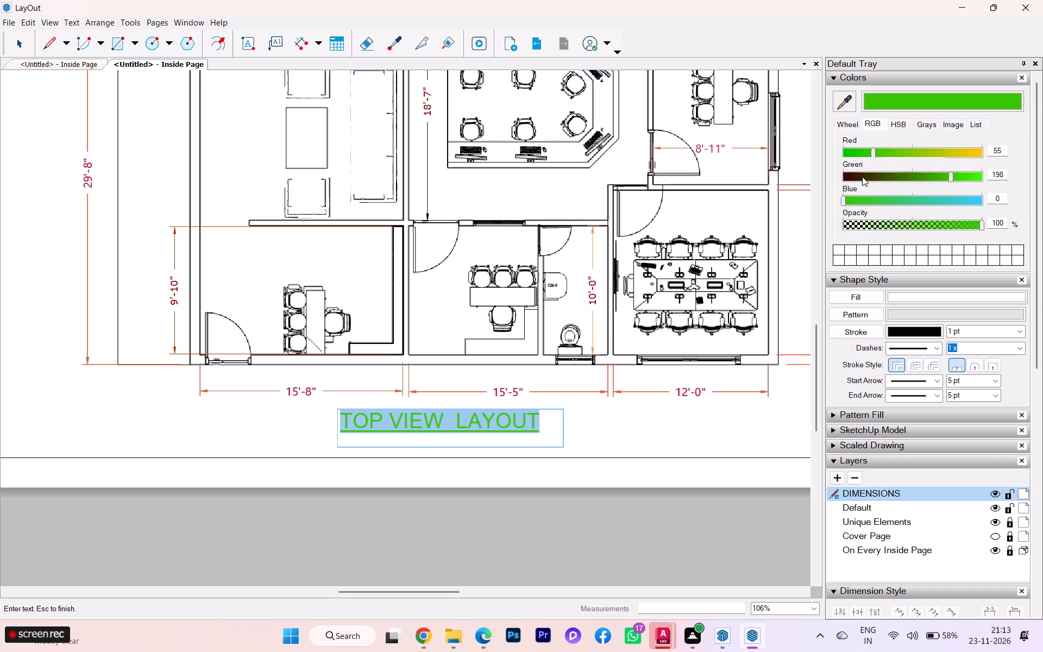
left_click(924, 153)
left_click(952, 152)
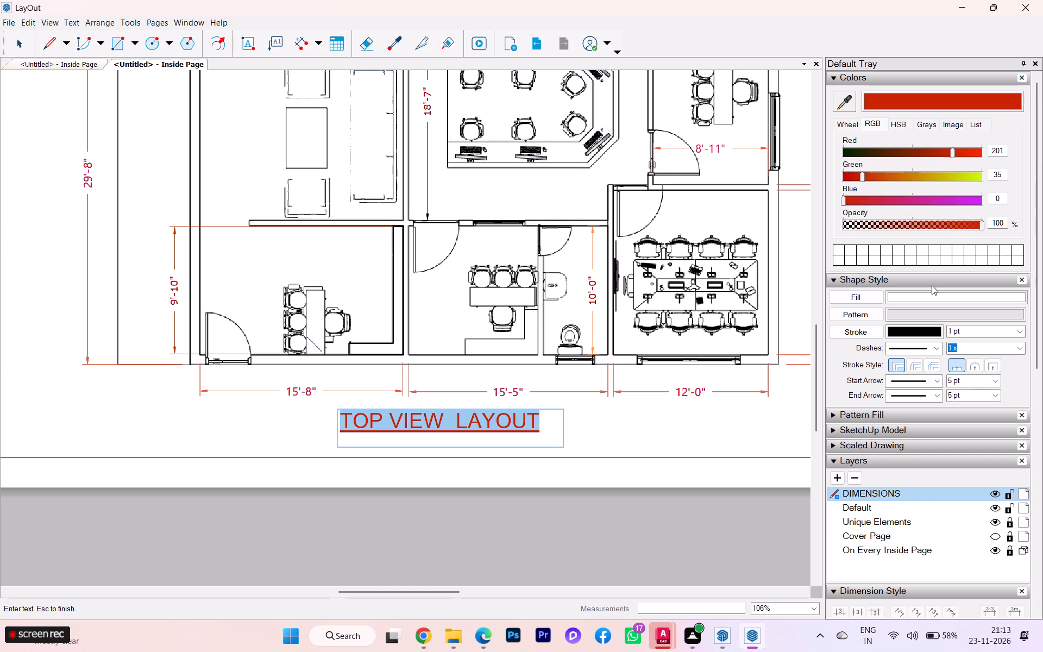
Make the TOP VIEW LAYOUT title bold and finish editing the text.
scroll(875, 518, "down", 5)
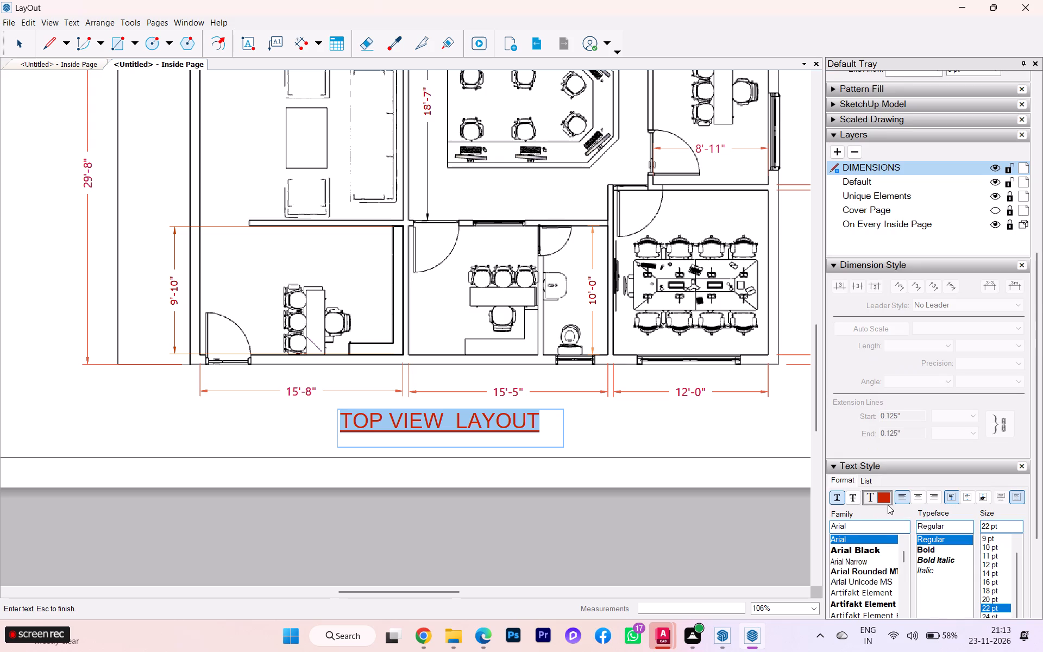
left_click(933, 550)
left_click(696, 417)
Examine the whole plan sheet, checking the new title together with the dimensions around the plan.
scroll(640, 454, "down", 5)
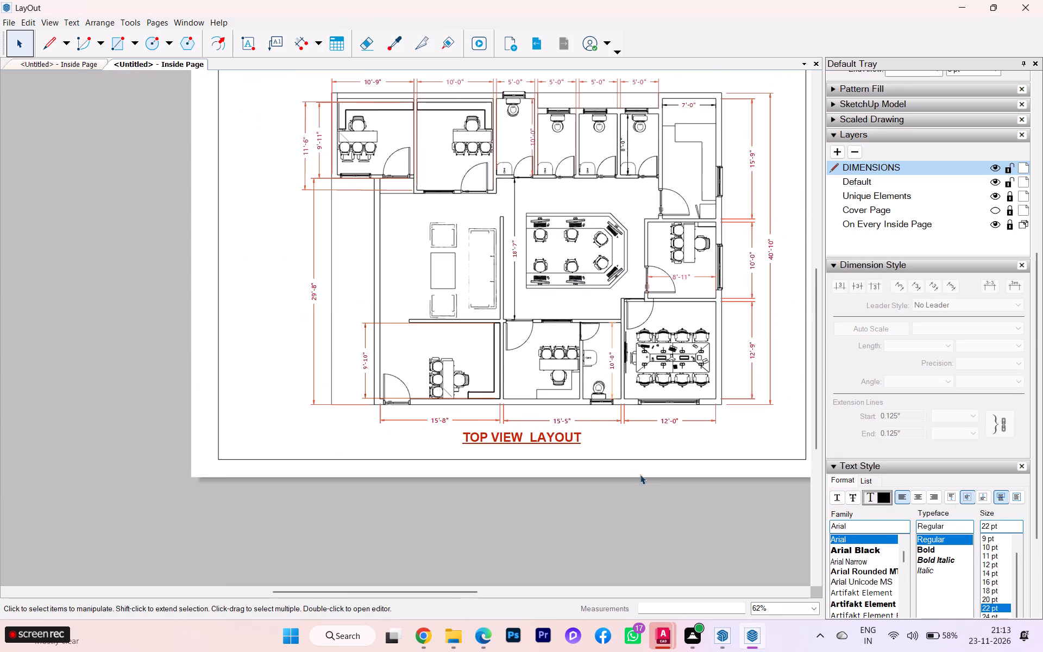
scroll(532, 481, "down", 4)
scroll(574, 441, "up", 2)
scroll(284, 451, "down", 1)
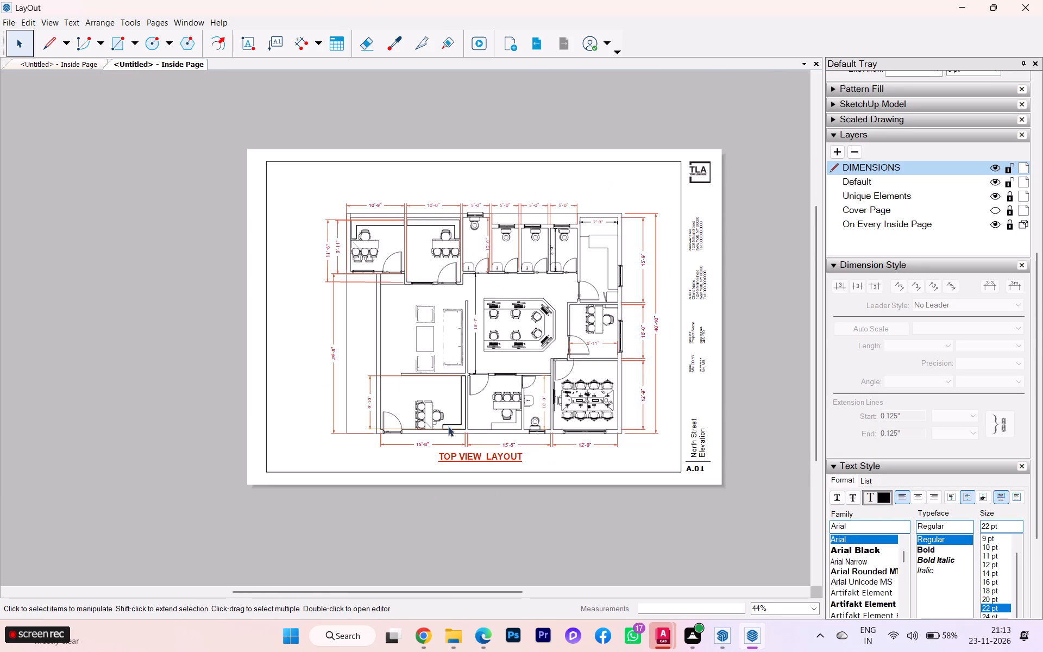
scroll(606, 381, "up", 4)
scroll(490, 241, "up", 3)
scroll(293, 231, "down", 2)
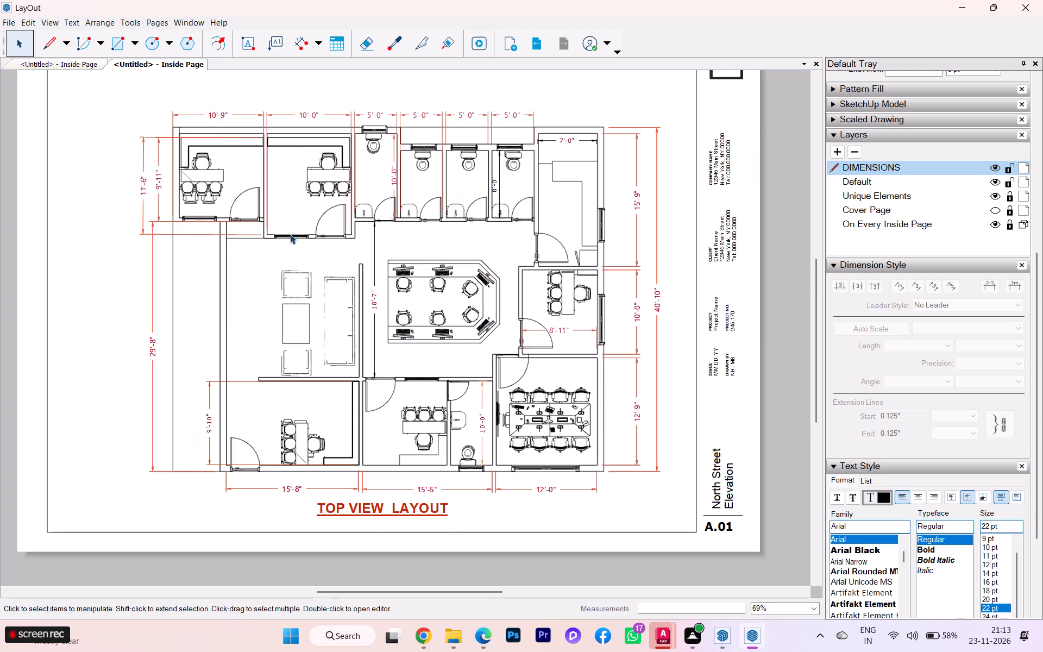
scroll(284, 258, "down", 2)
scroll(305, 272, "up", 4)
scroll(545, 237, "down", 2)
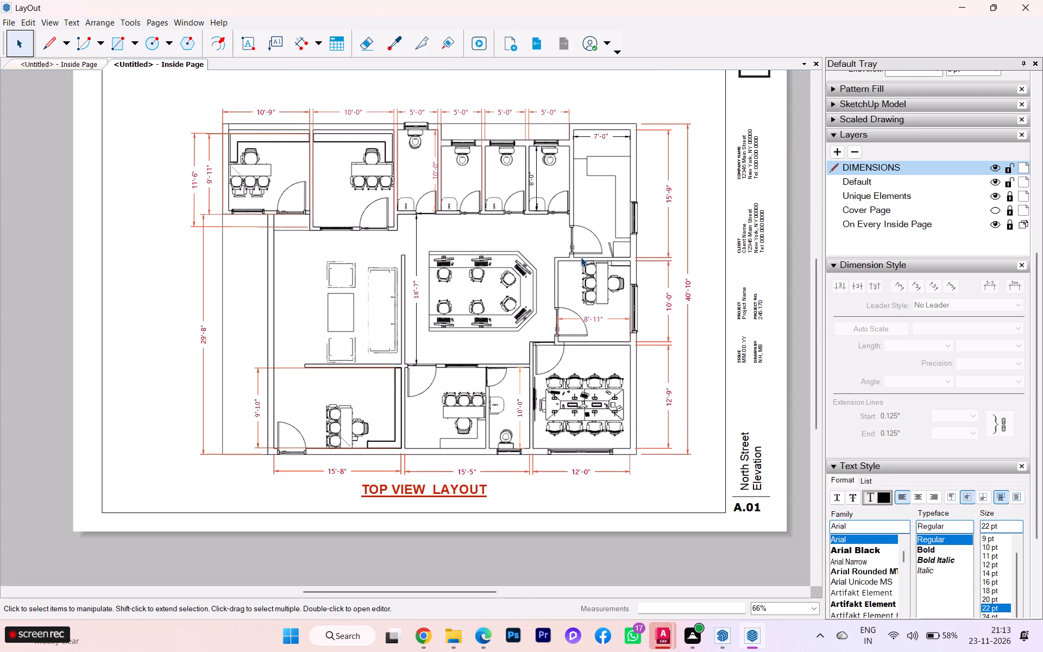
scroll(569, 263, "up", 2)
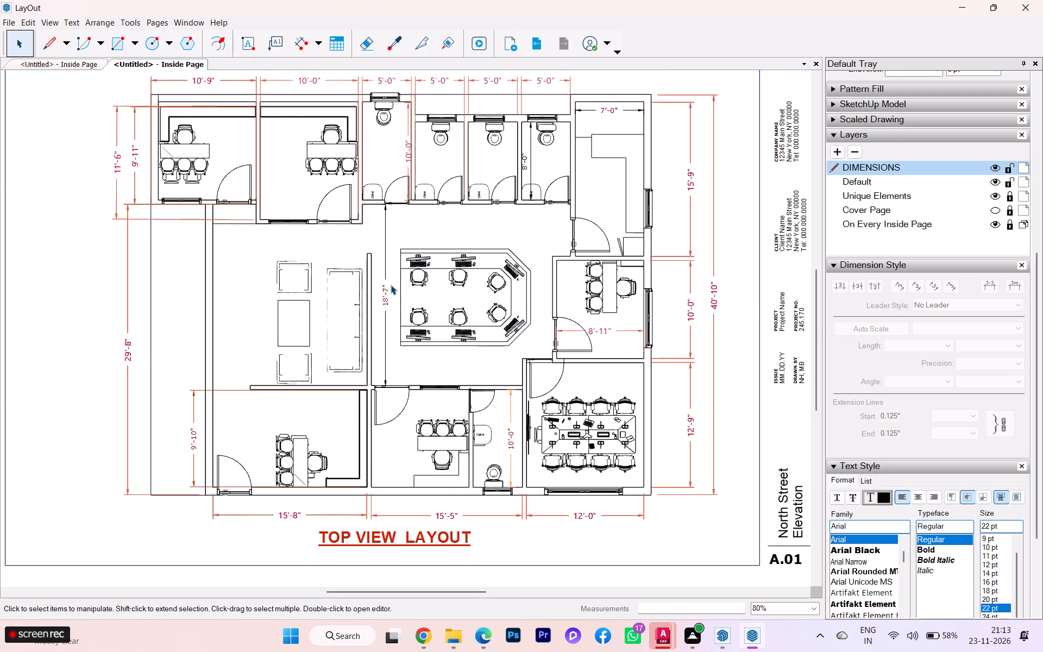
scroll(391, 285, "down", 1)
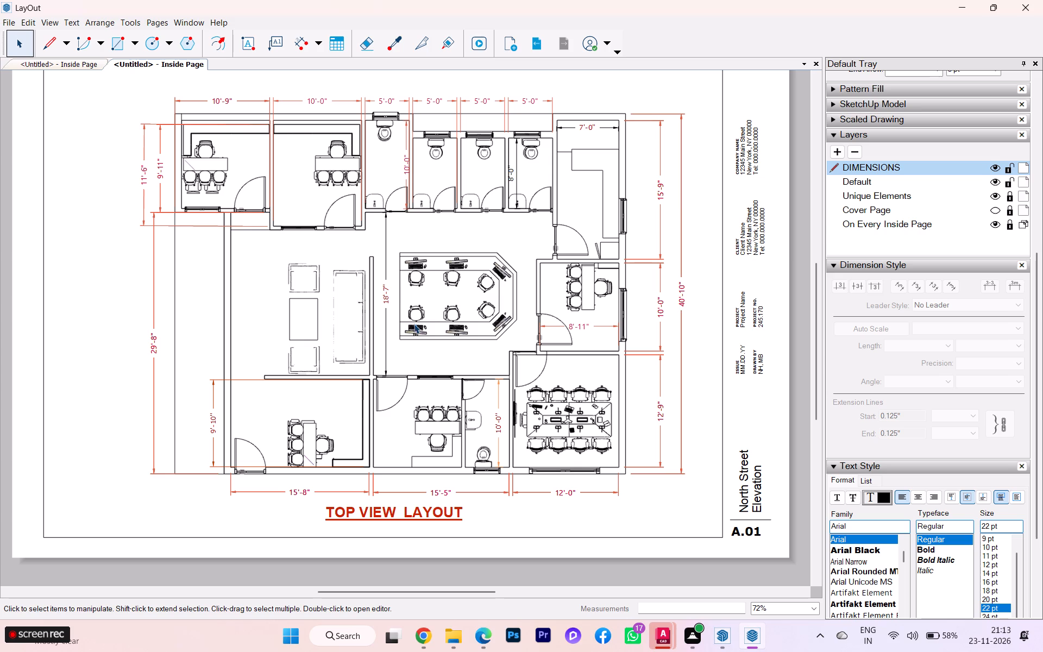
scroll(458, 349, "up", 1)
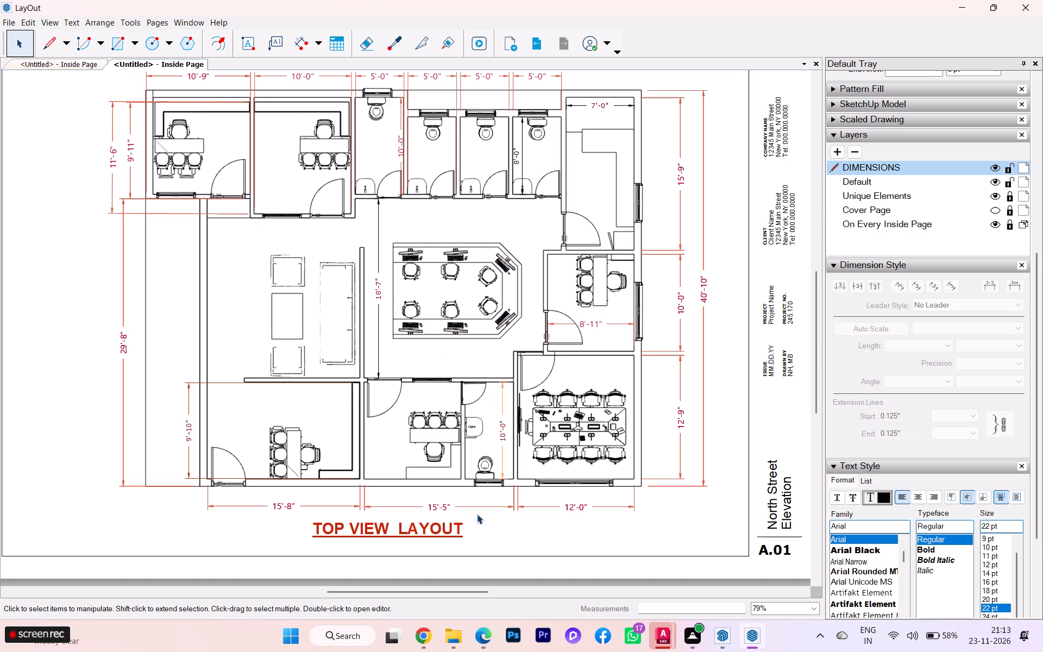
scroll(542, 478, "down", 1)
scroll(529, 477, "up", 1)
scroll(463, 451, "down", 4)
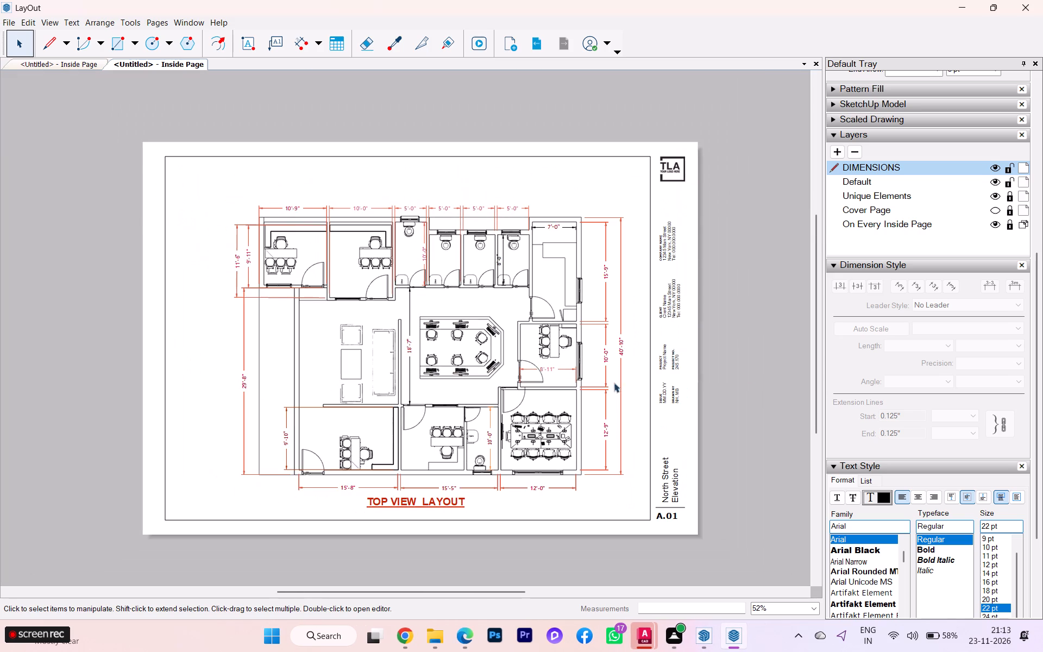
Collapse the Dimension Style, Text Style and Shape Style settings in the tray, keeping Colors and Layers expanded.
left_click(843, 263)
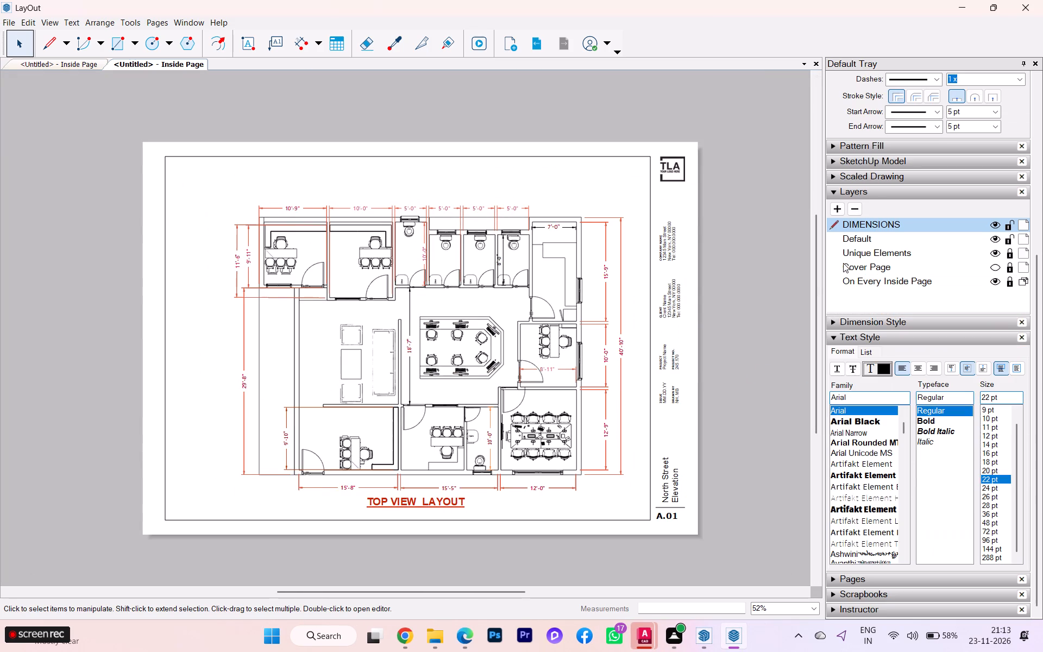
scroll(859, 228, "down", 2)
scroll(875, 423, "down", 4)
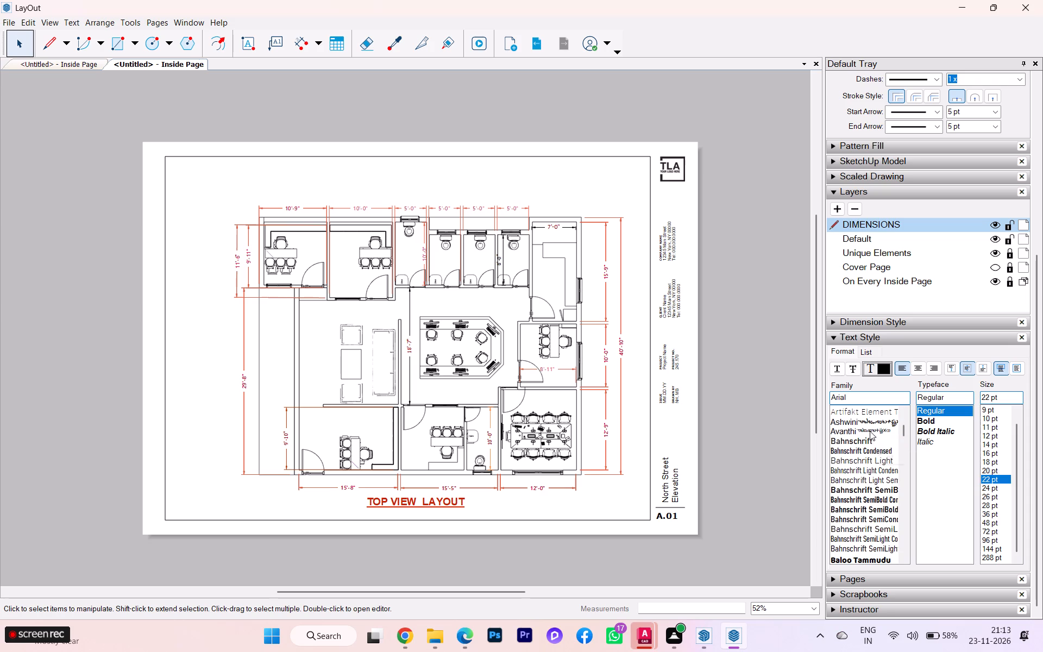
left_click(832, 339)
scroll(833, 300, "up", 2)
scroll(833, 300, "down", 4)
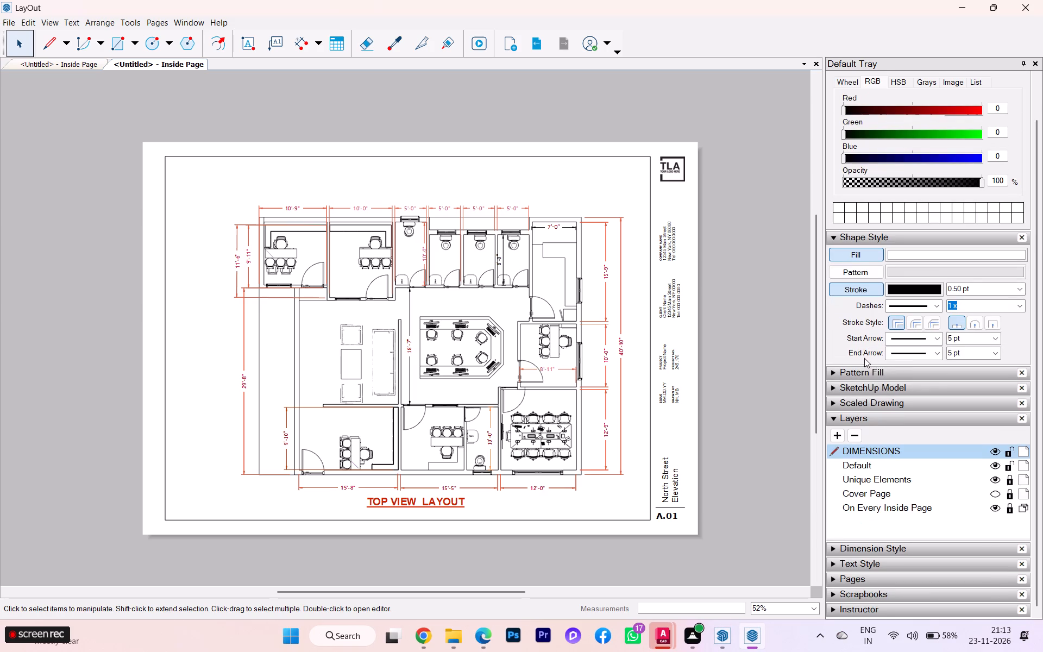
left_click(838, 239)
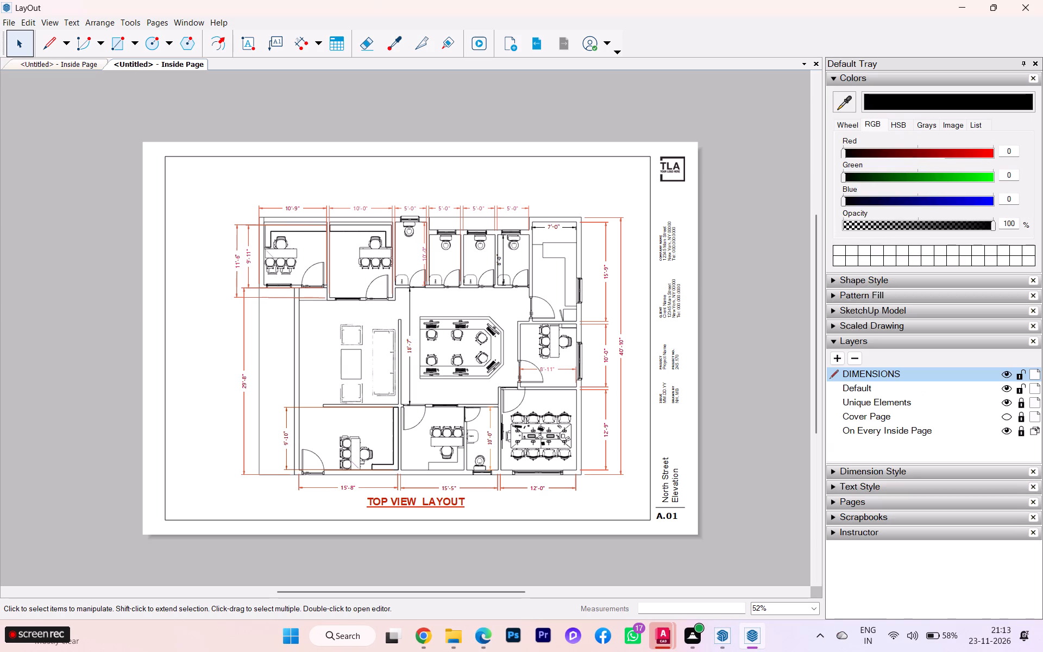
Select everything on the DIMENSIONS layer to check which items belong to it, and clear the selection.
scroll(831, 203, "down", 5)
right_click(897, 374)
left_click(939, 436)
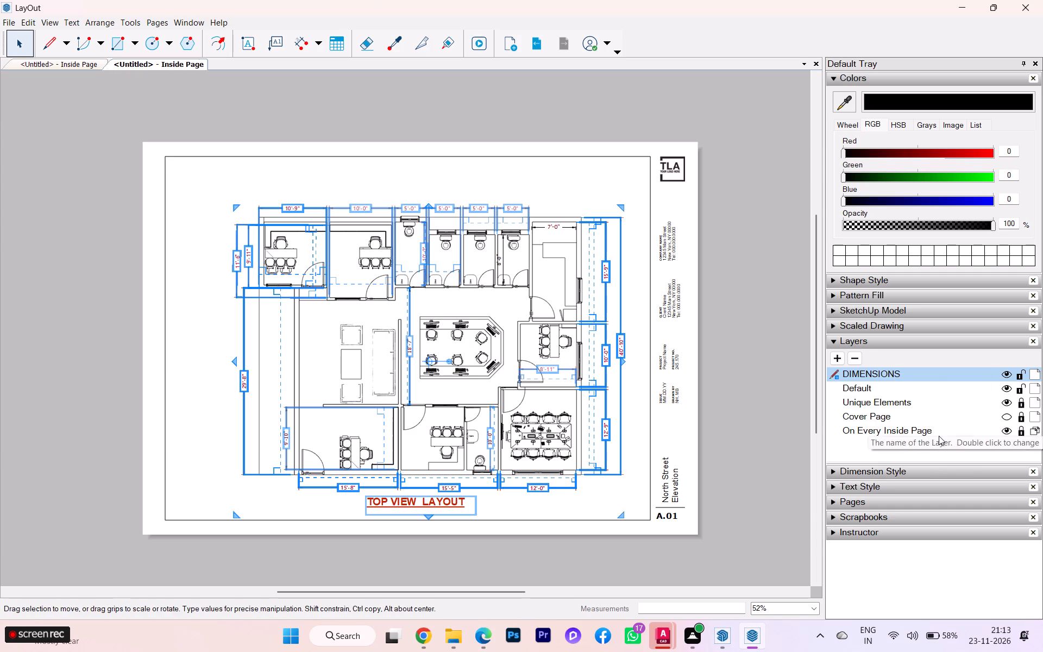
left_click(720, 333)
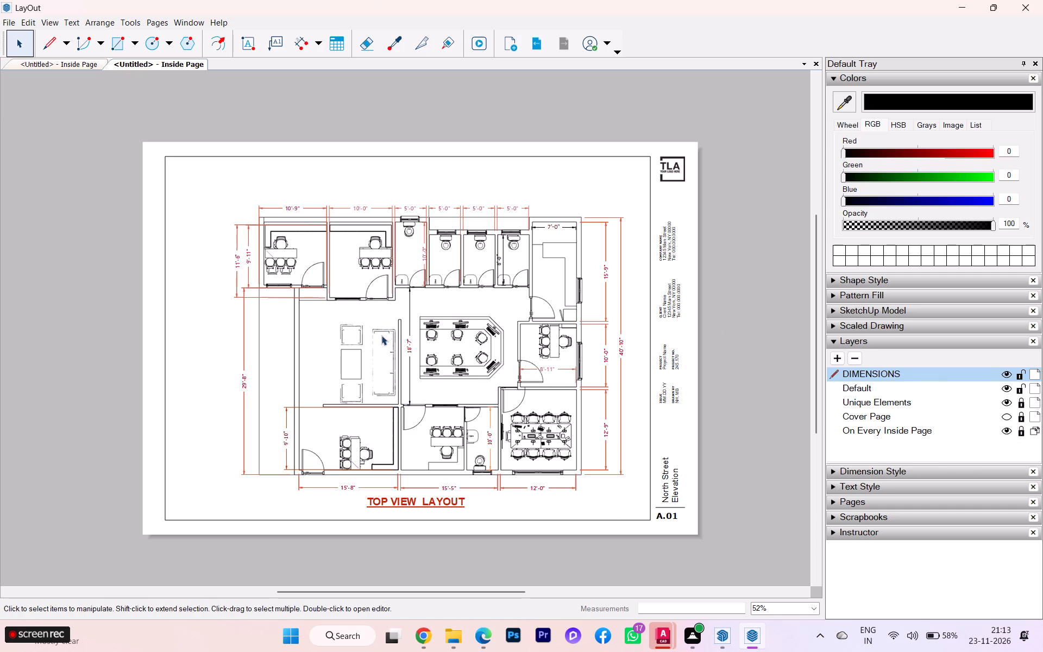
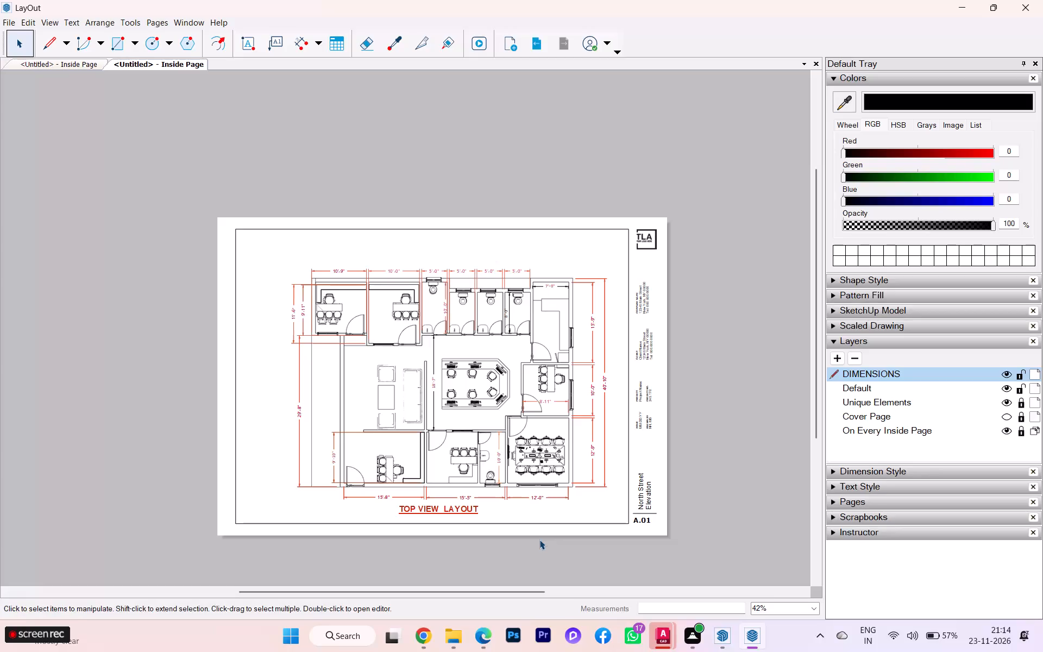
Delete the 9'-11" vertical dimension beside the upper-left office of the floor plan.
scroll(414, 542, "up", 2)
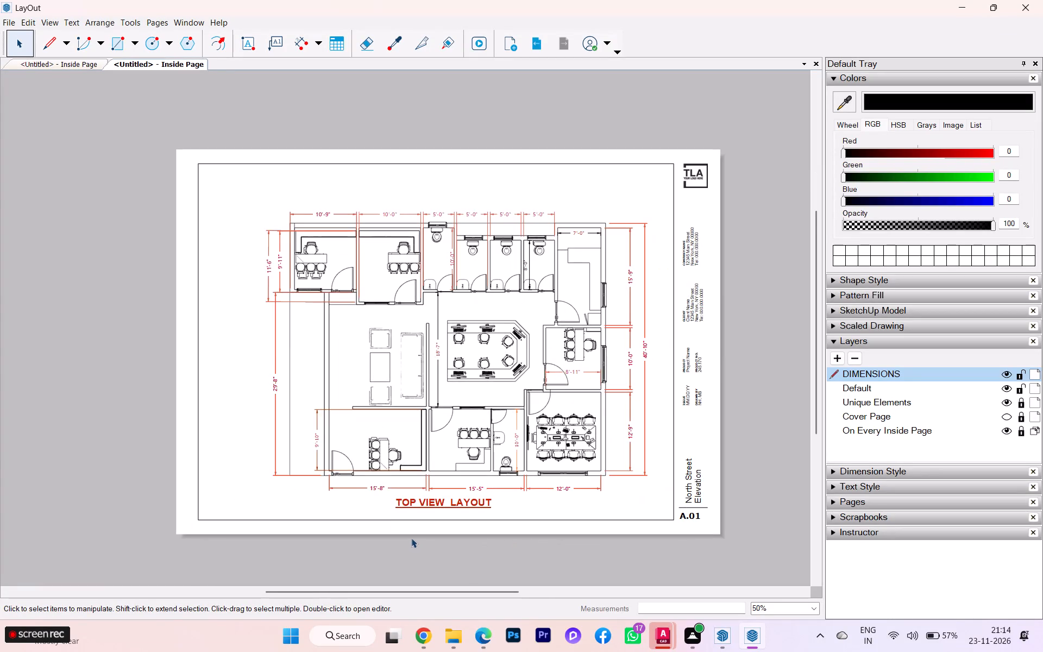
scroll(348, 479, "up", 2)
scroll(257, 421, "down", 2)
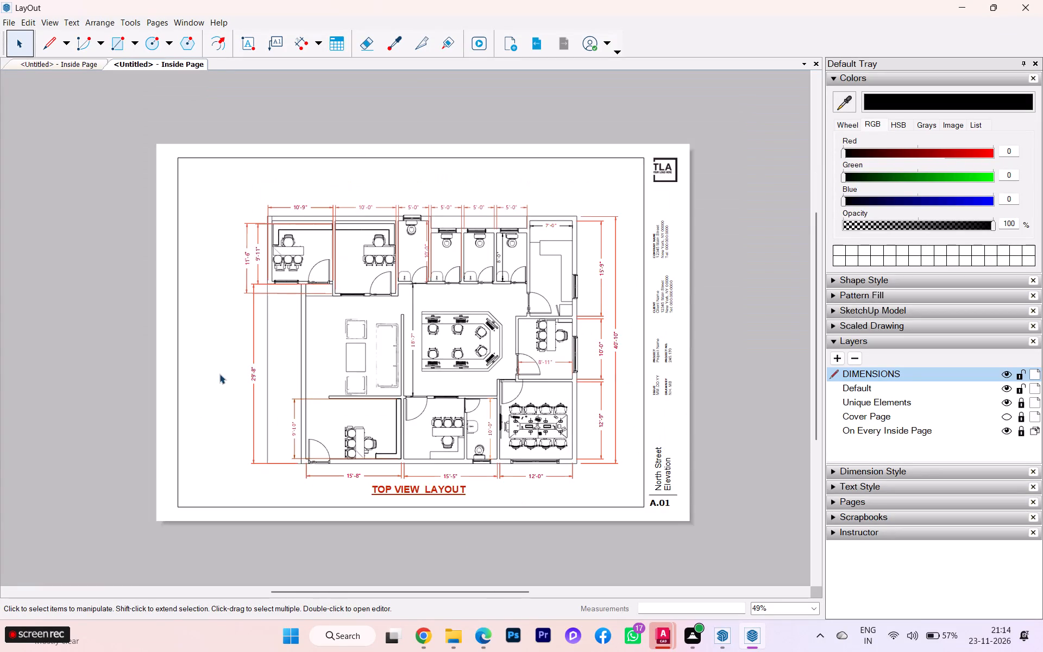
scroll(219, 374, "up", 4)
scroll(293, 375, "up", 3)
scroll(211, 338, "down", 2)
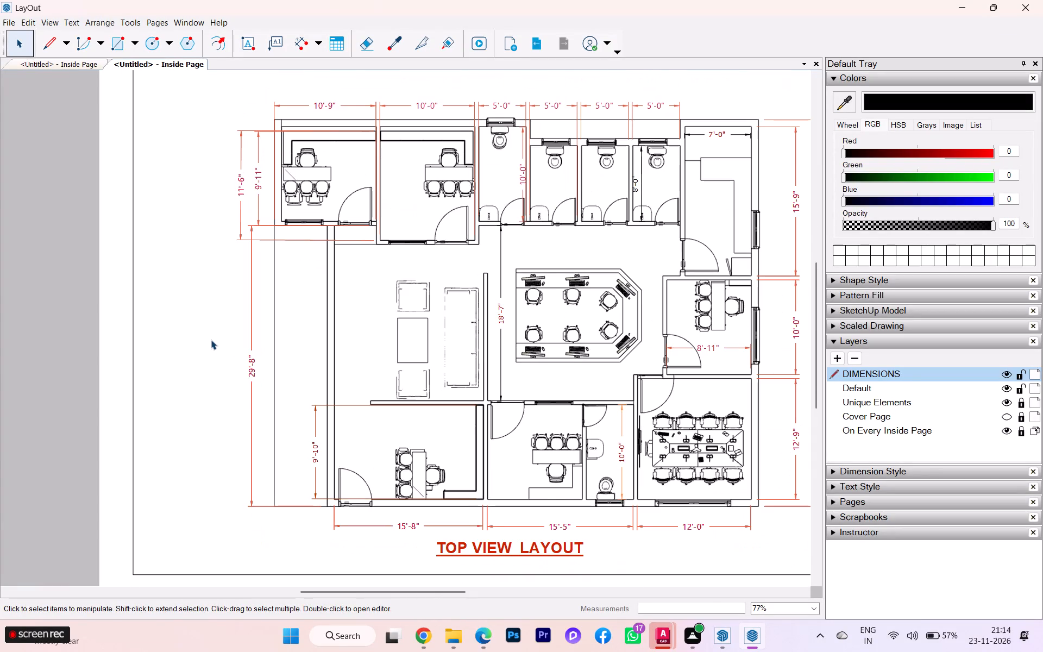
scroll(211, 340, "down", 1)
scroll(363, 185, "up", 2)
scroll(292, 116, "up", 3)
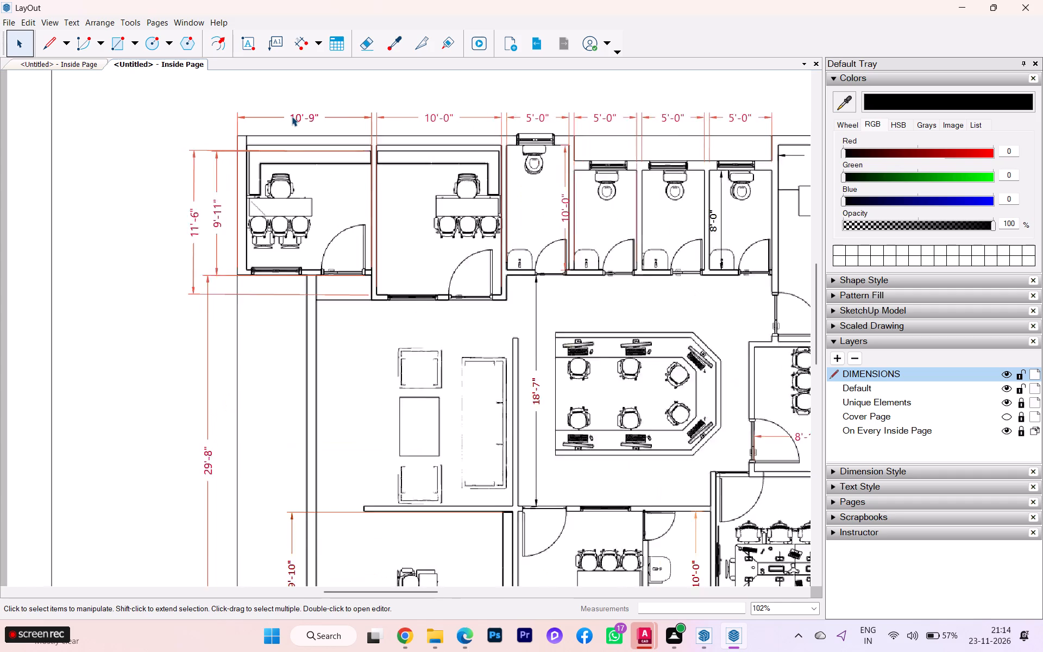
scroll(292, 116, "up", 1)
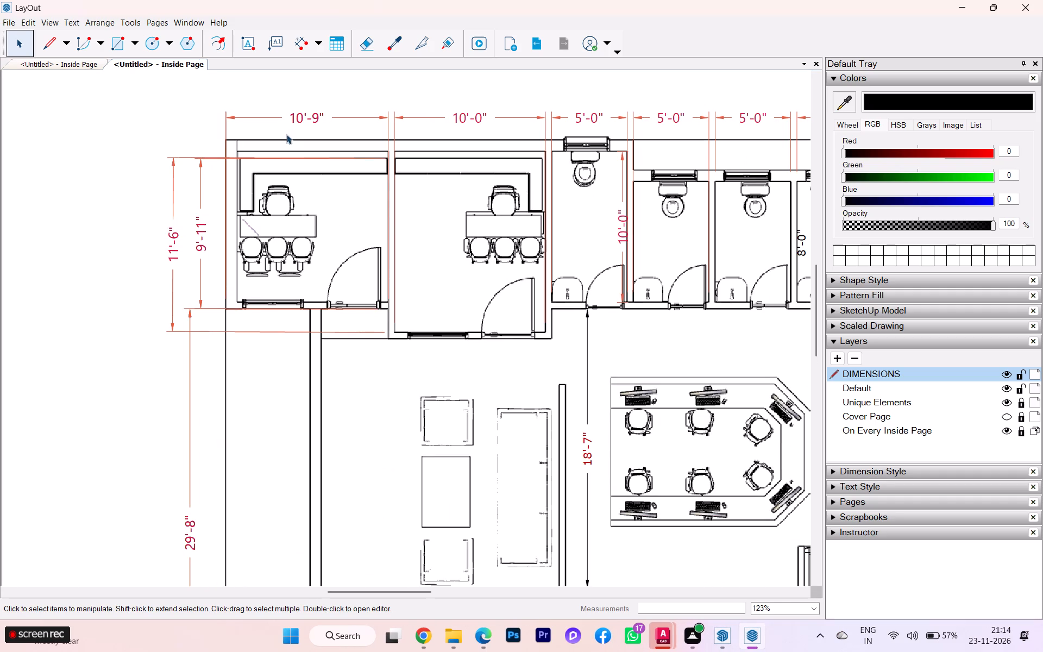
scroll(285, 139, "up", 1)
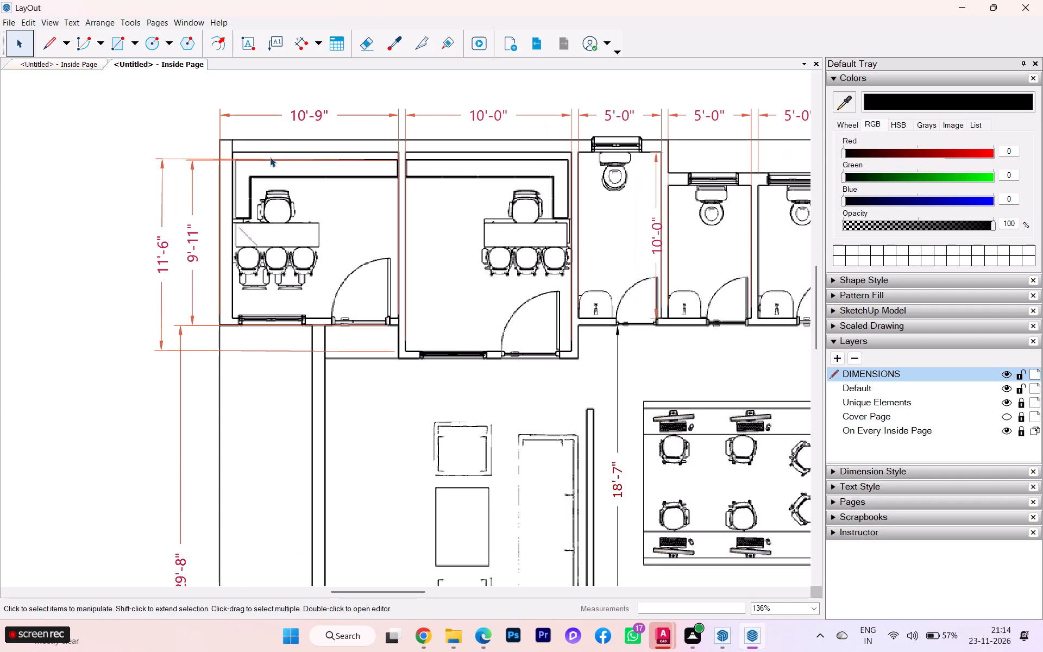
scroll(193, 181, "up", 1)
left_click(193, 181)
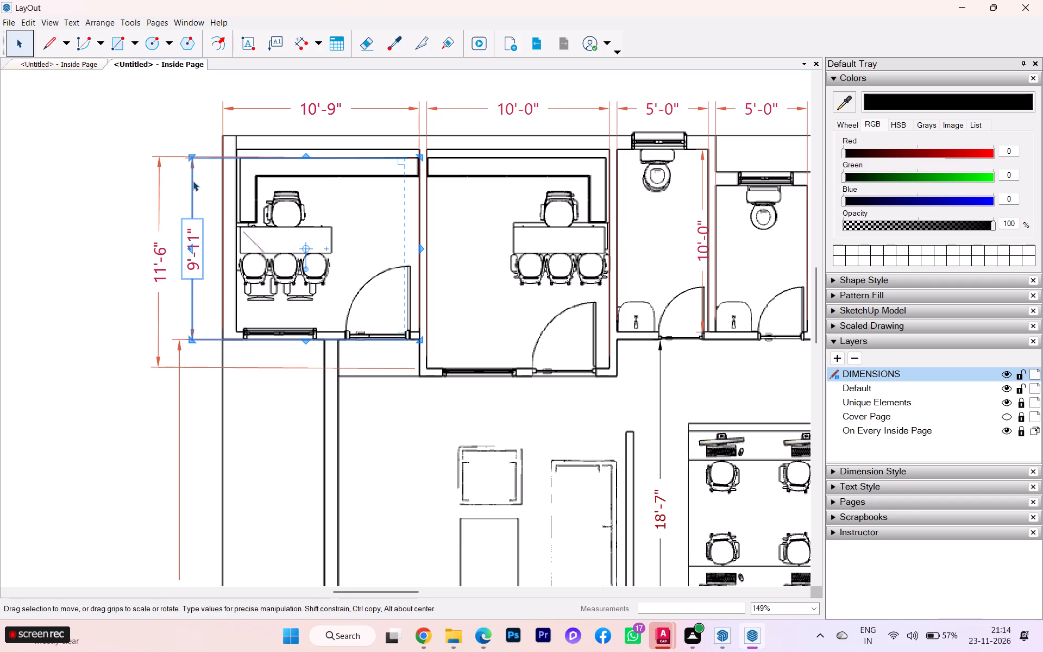
key("Delete")
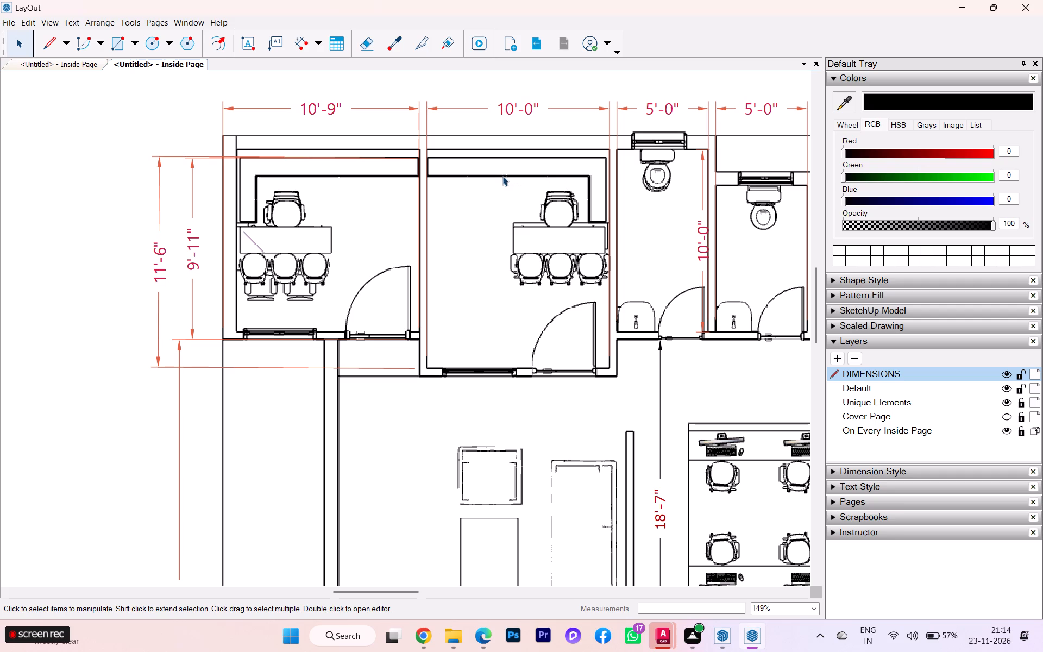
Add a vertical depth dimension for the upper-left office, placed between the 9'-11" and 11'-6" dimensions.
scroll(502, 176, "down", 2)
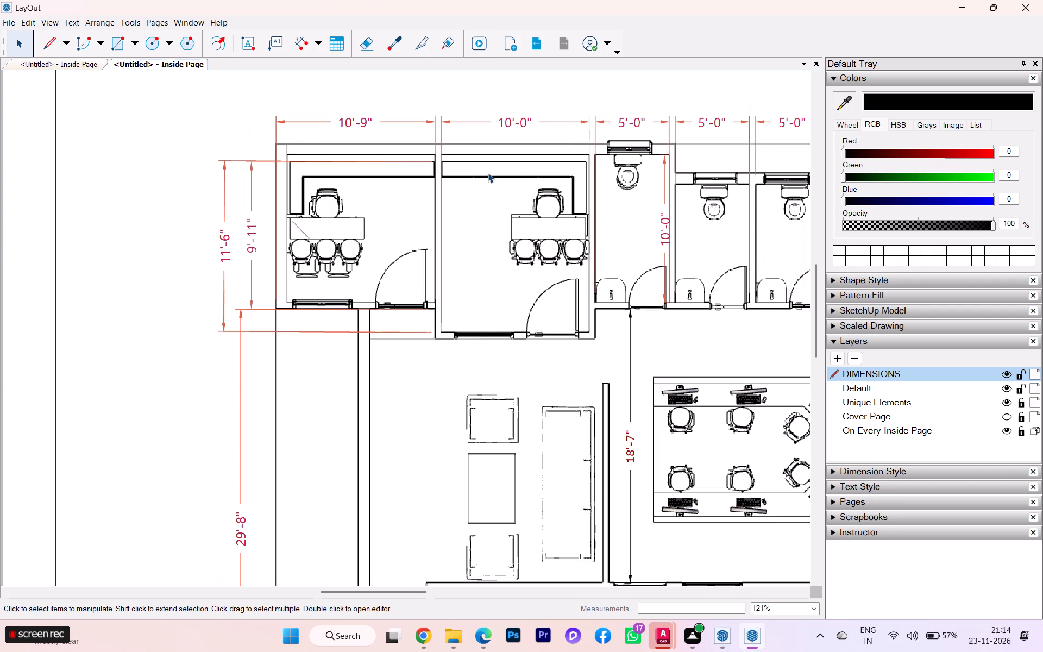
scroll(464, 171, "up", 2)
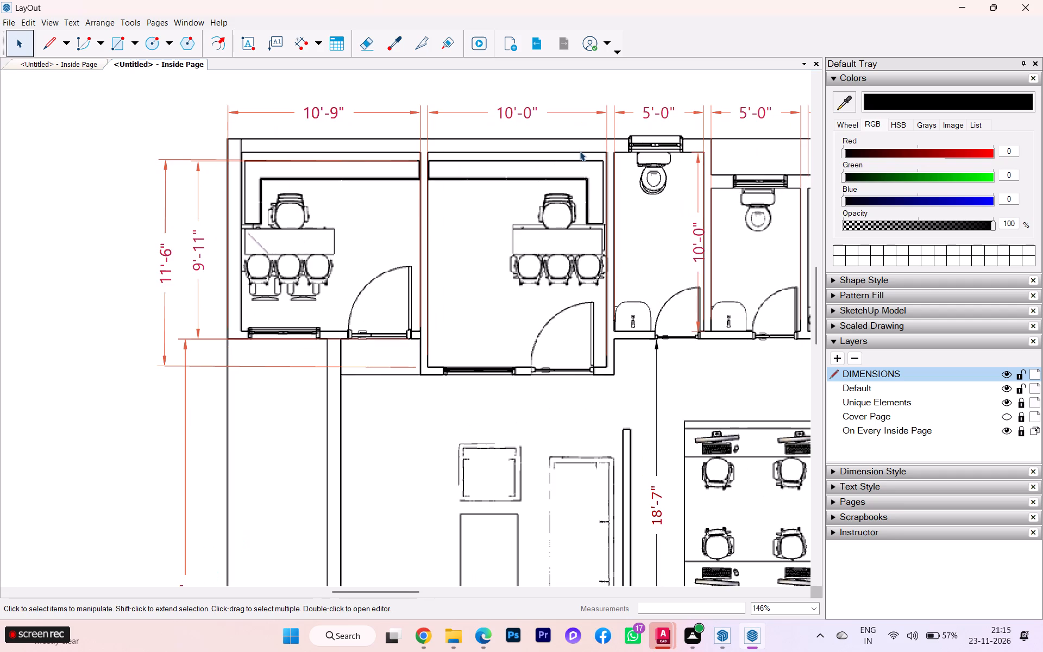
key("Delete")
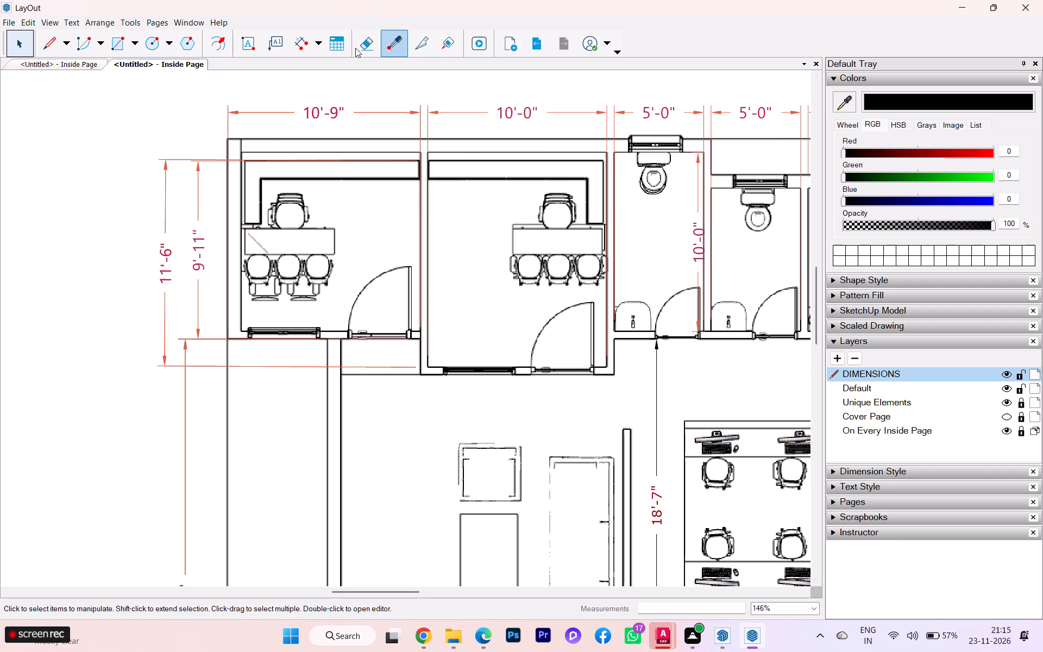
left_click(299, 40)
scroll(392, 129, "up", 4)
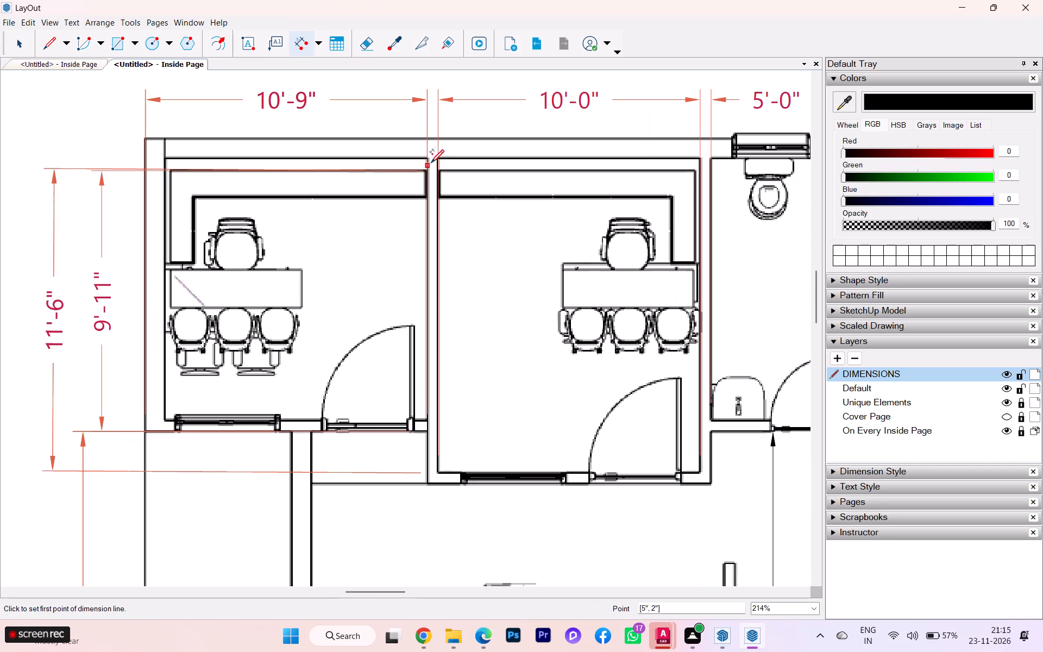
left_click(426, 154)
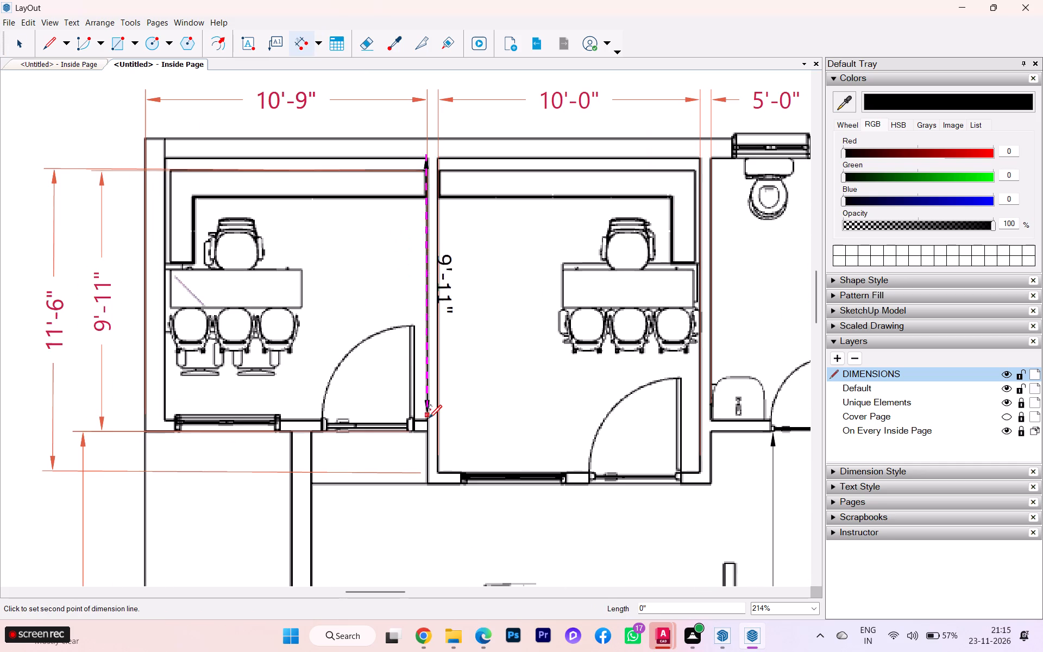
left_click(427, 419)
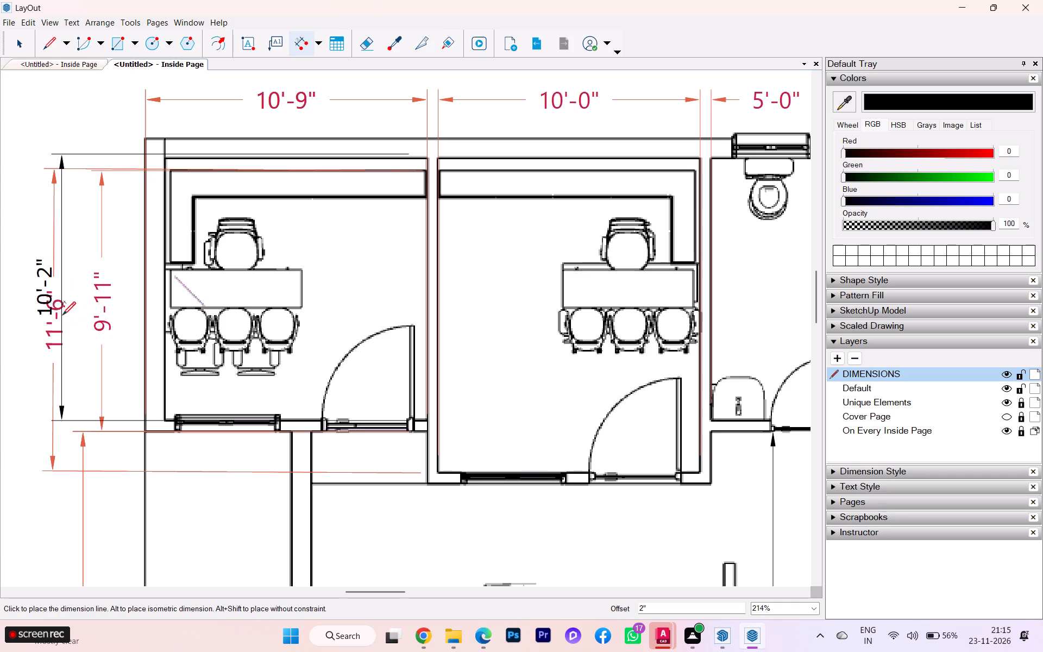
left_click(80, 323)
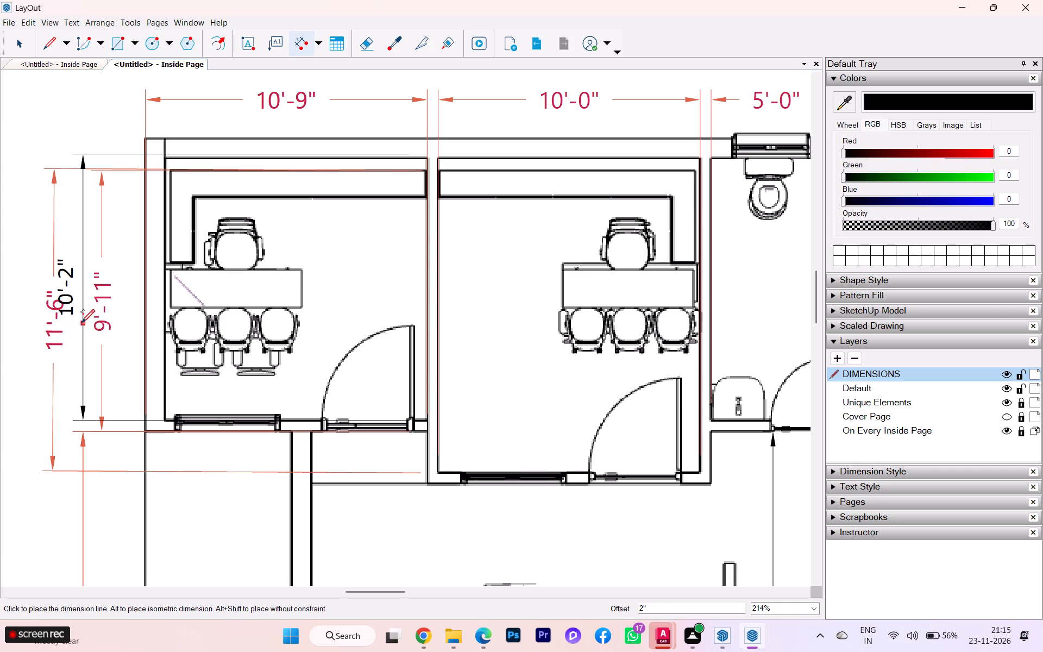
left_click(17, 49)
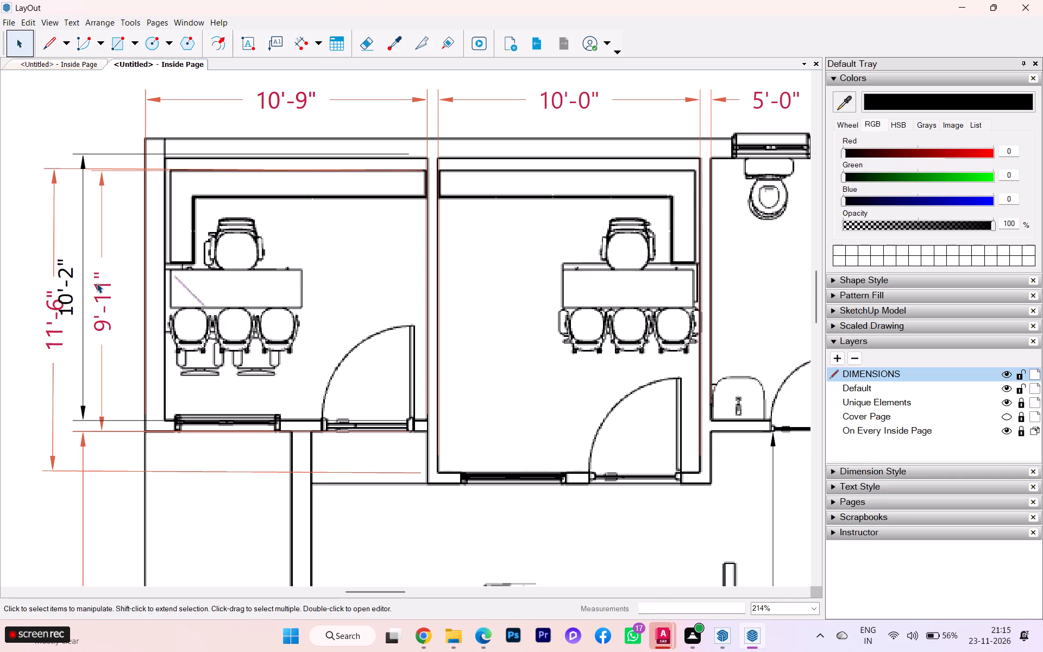
Delete the 9'-11", 10'-2" and 11'-6" vertical dimensions, including stacked copies, beside the upper-left office.
left_click(97, 283)
key("Delete")
left_click(50, 315)
key("Delete")
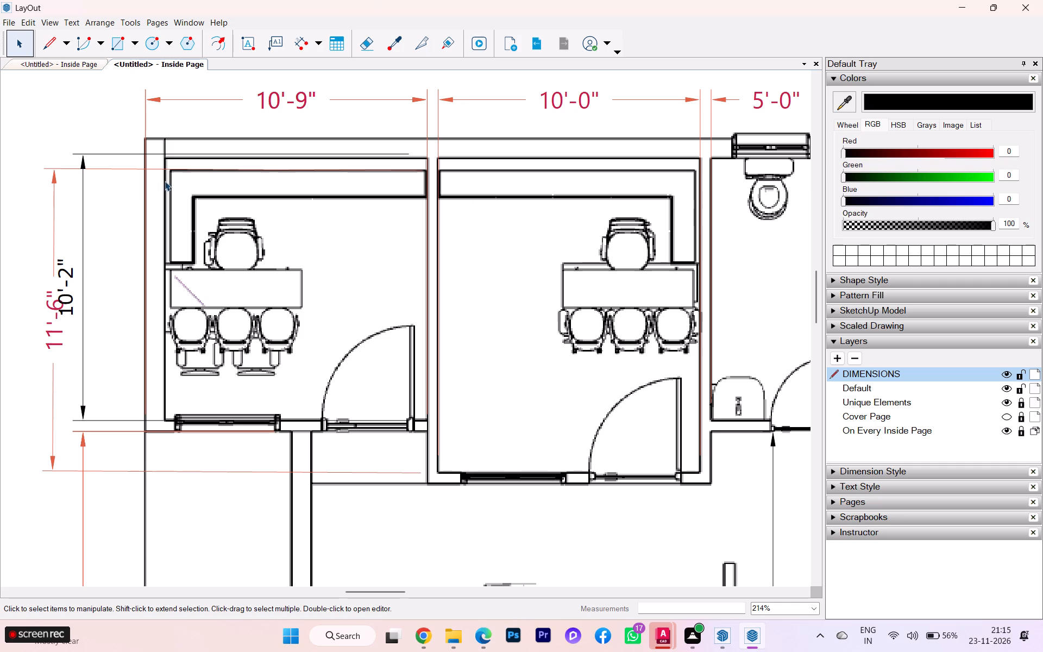
left_click(81, 240)
key("Delete")
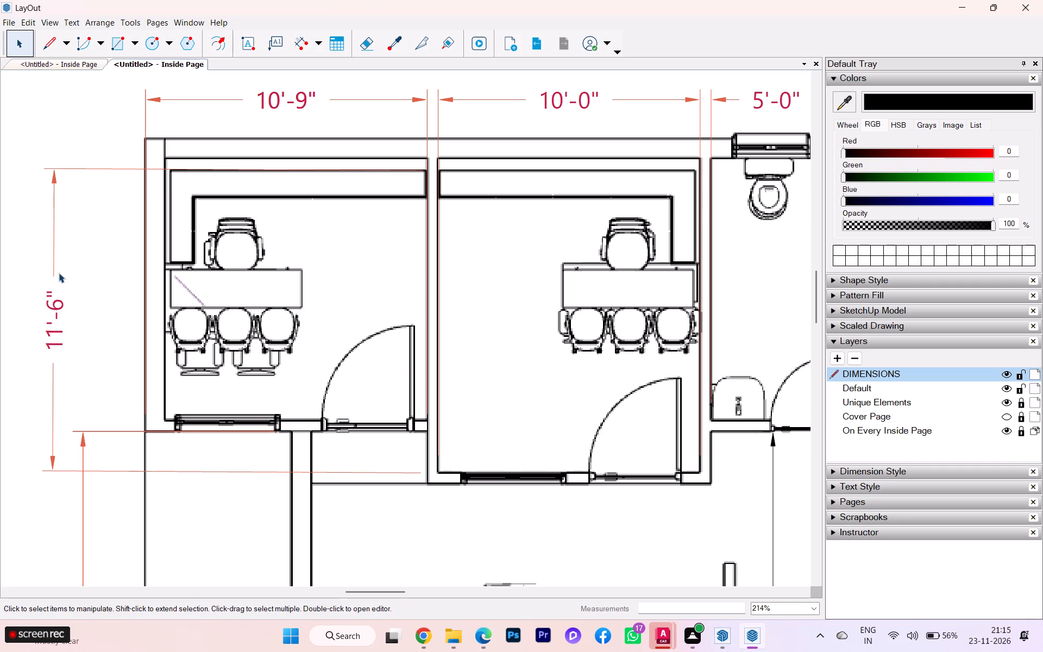
left_click(54, 274)
key("Delete")
Dimension the upper-left office's clear depth between inner wall faces, placing it outside the left wall in line with the 29'-8" dimension.
scroll(145, 271, "down", 2)
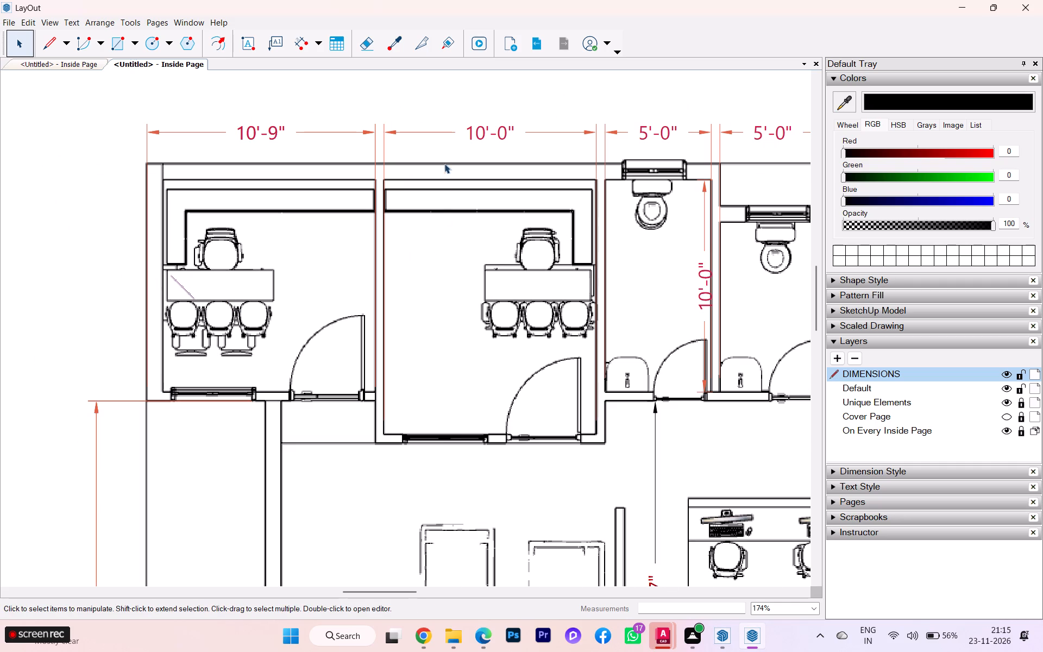
left_click(301, 44)
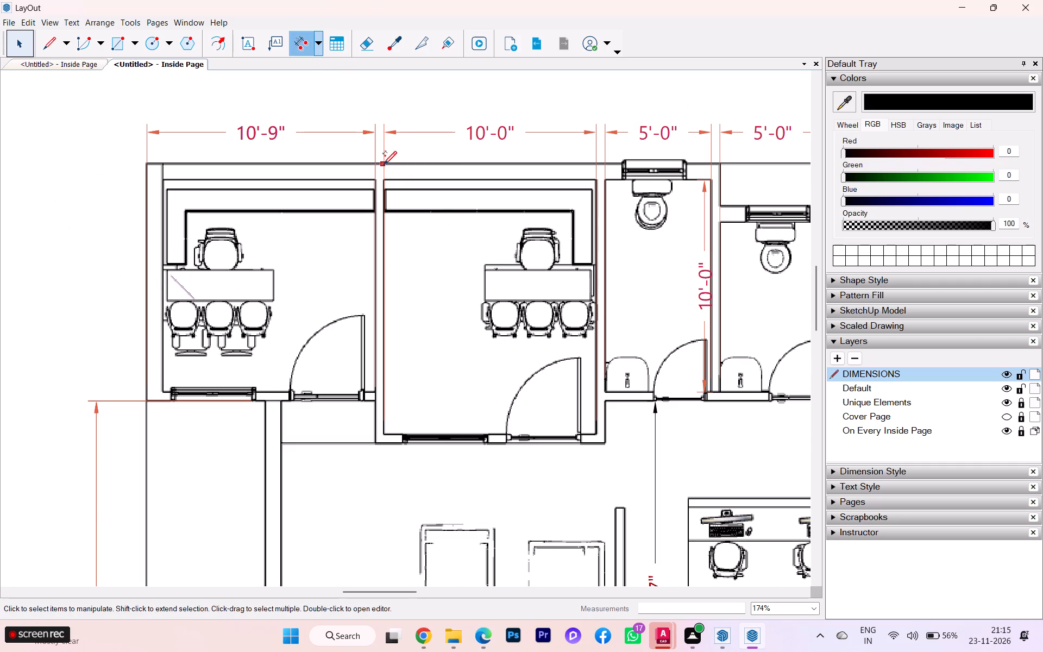
scroll(349, 189, "down", 2)
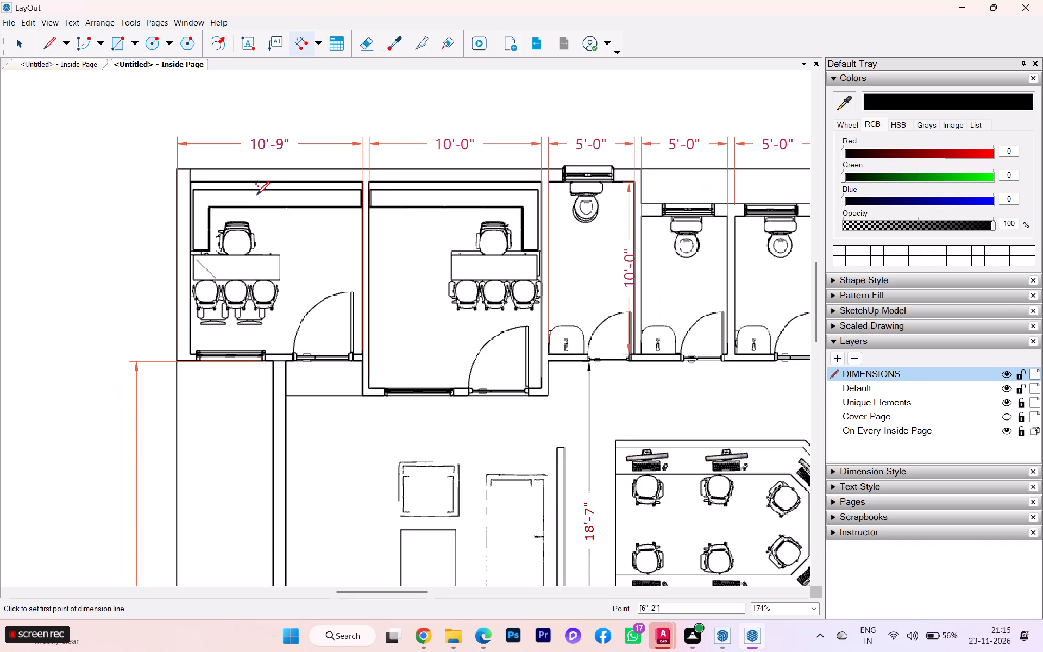
scroll(241, 195, "down", 4)
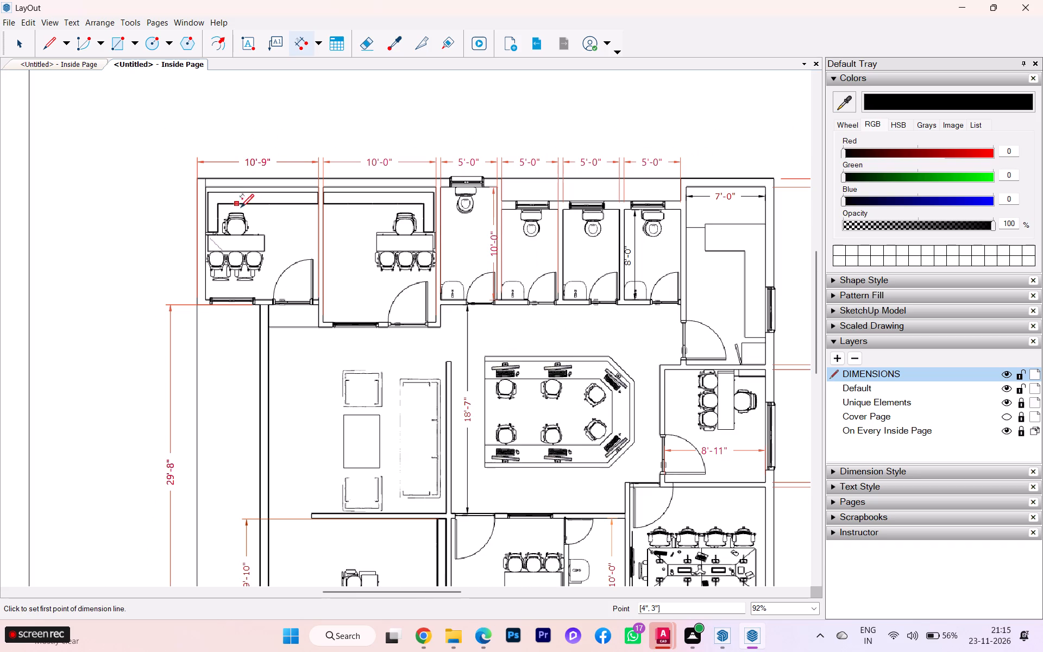
scroll(488, 196, "up", 5)
scroll(482, 181, "down", 2)
scroll(482, 181, "up", 4)
scroll(481, 181, "down", 2)
scroll(481, 181, "up", 1)
scroll(481, 180, "down", 1)
scroll(481, 180, "up", 1)
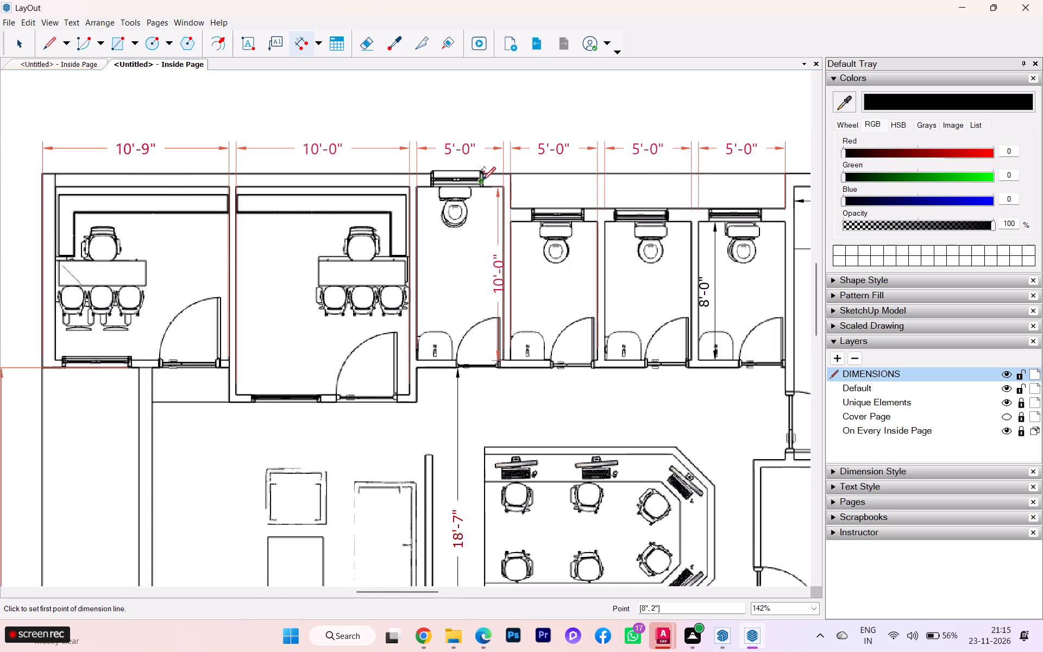
scroll(481, 180, "down", 1)
scroll(481, 180, "up", 10)
scroll(505, 164, "down", 7)
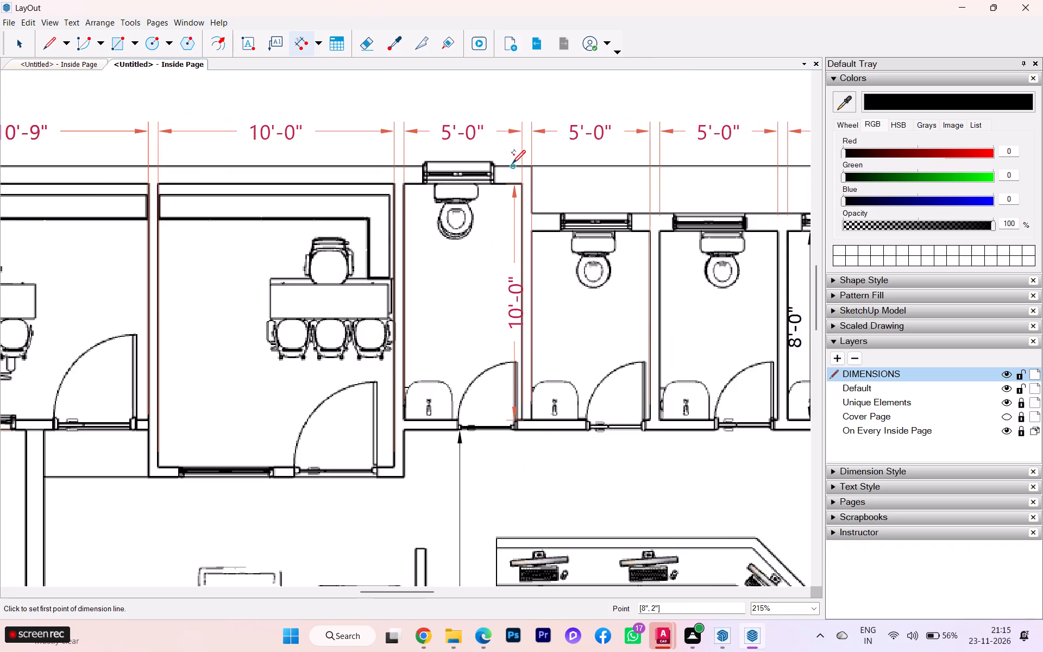
scroll(511, 164, "down", 4)
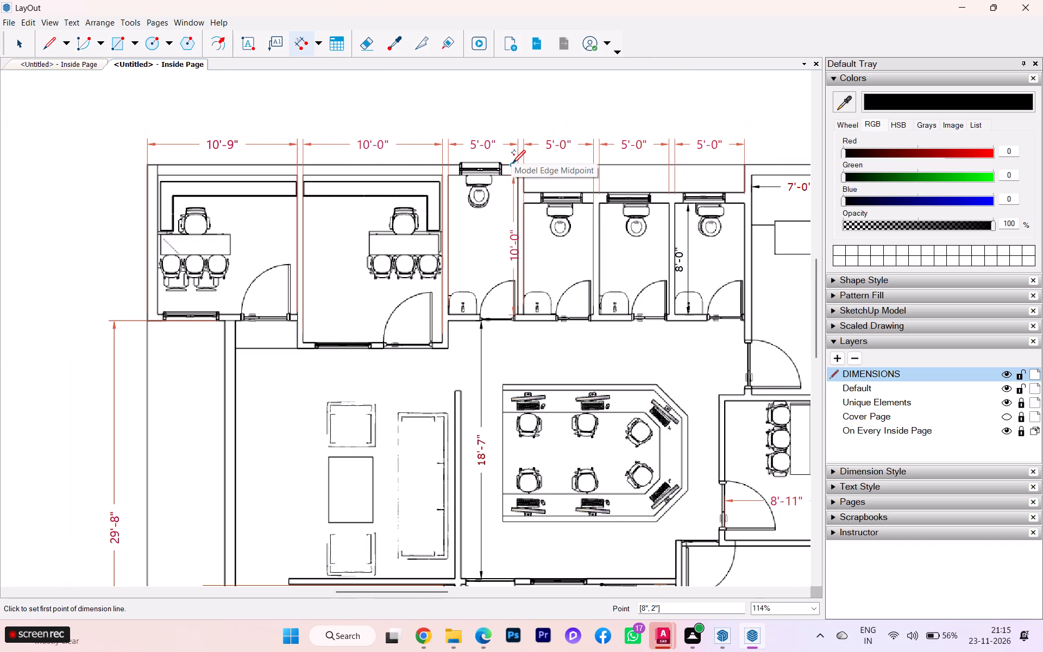
scroll(511, 164, "down", 1)
scroll(400, 145, "up", 1)
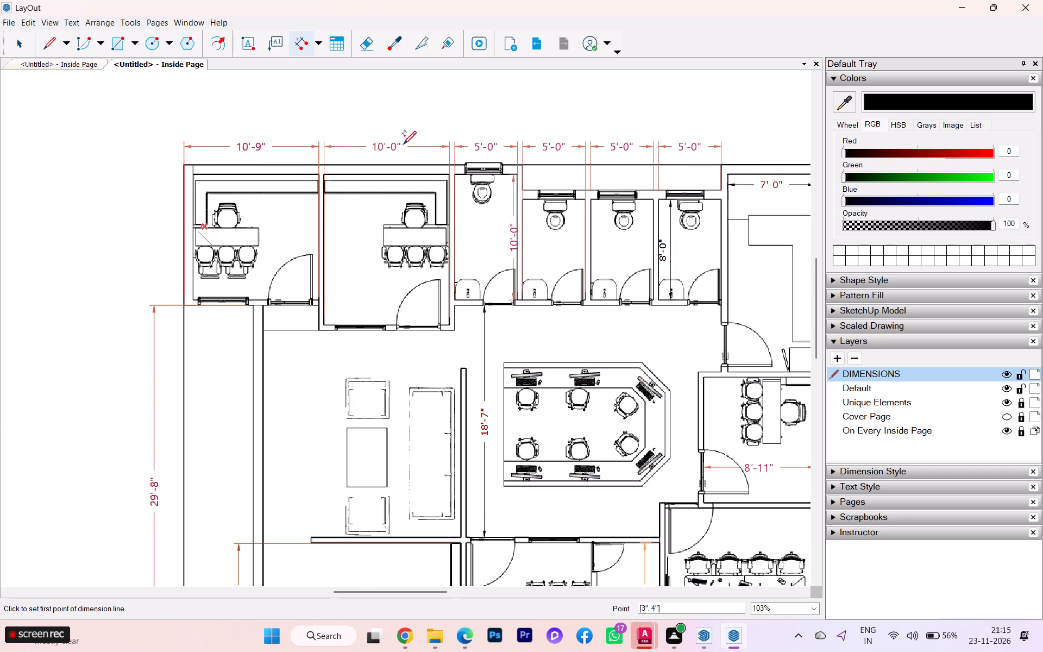
scroll(402, 145, "up", 2)
scroll(314, 167, "up", 2)
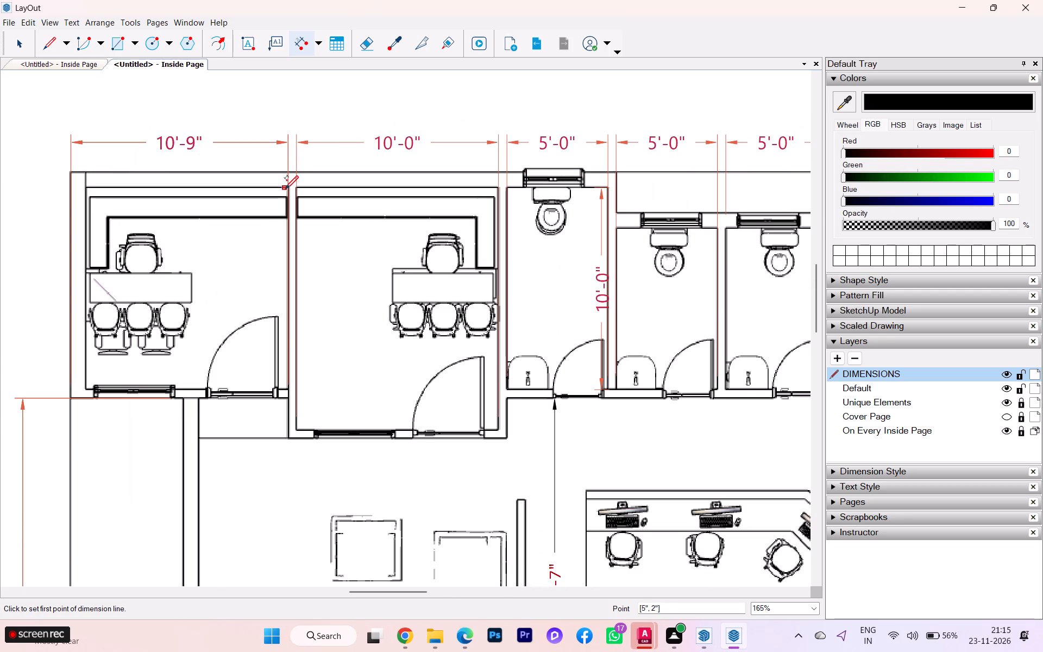
left_click(287, 188)
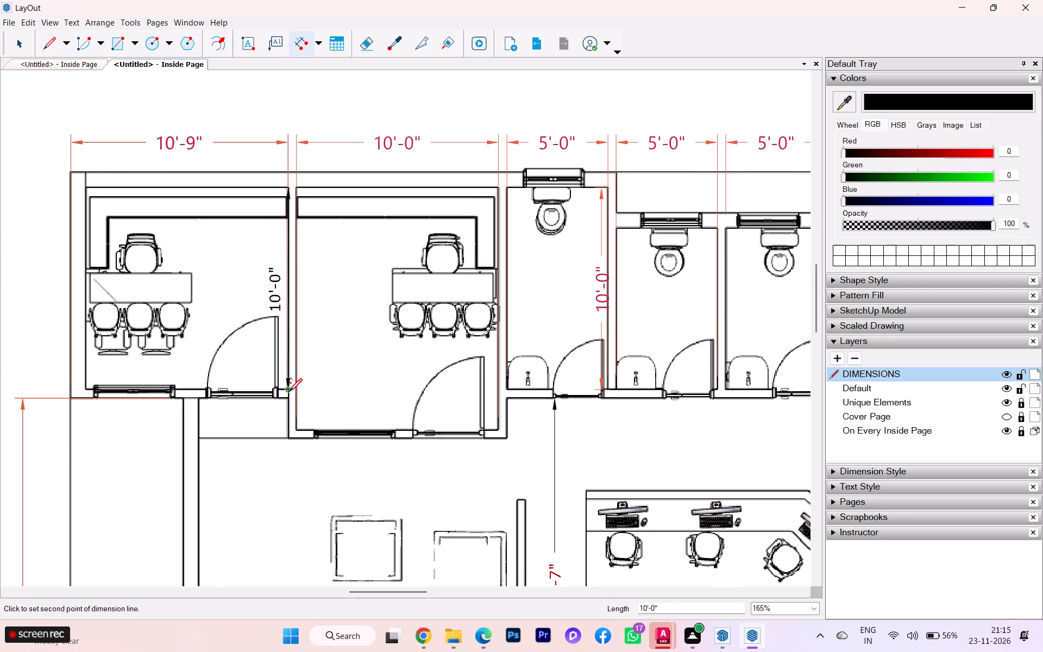
left_click(288, 392)
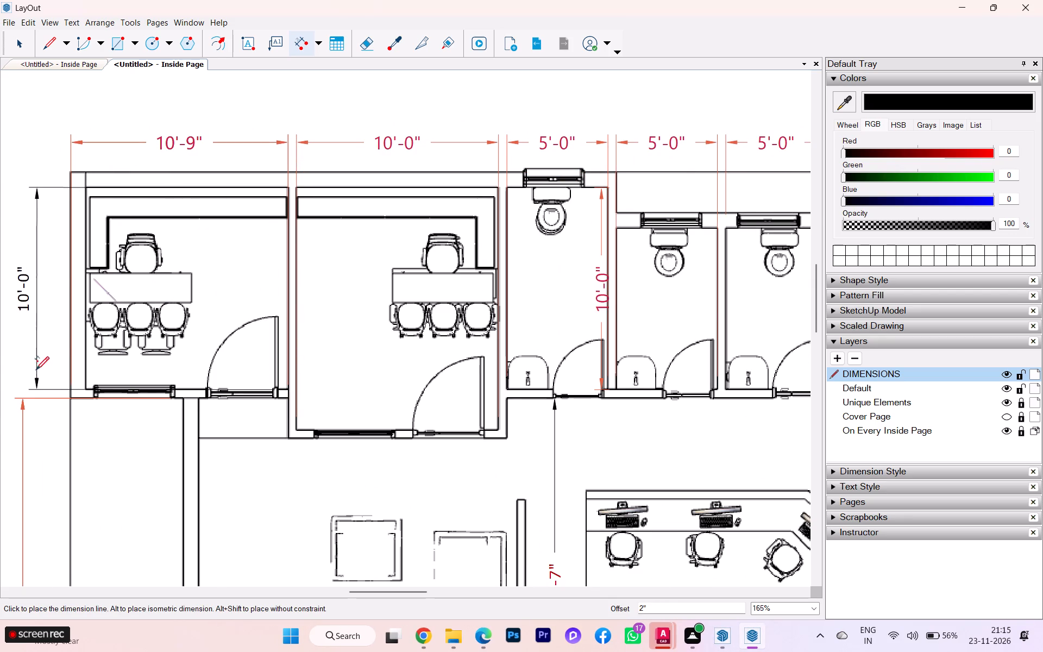
left_click(21, 394)
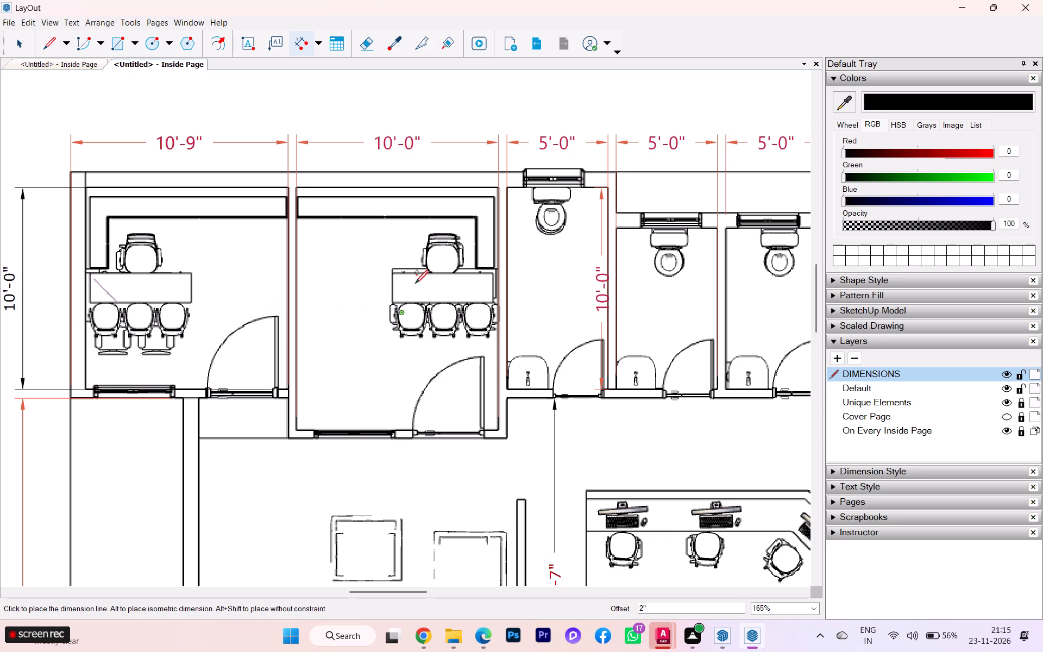
Dimension the second office's clear depth between inner wall faces, placing it to the left of the first office's depth dimension.
left_click(501, 187)
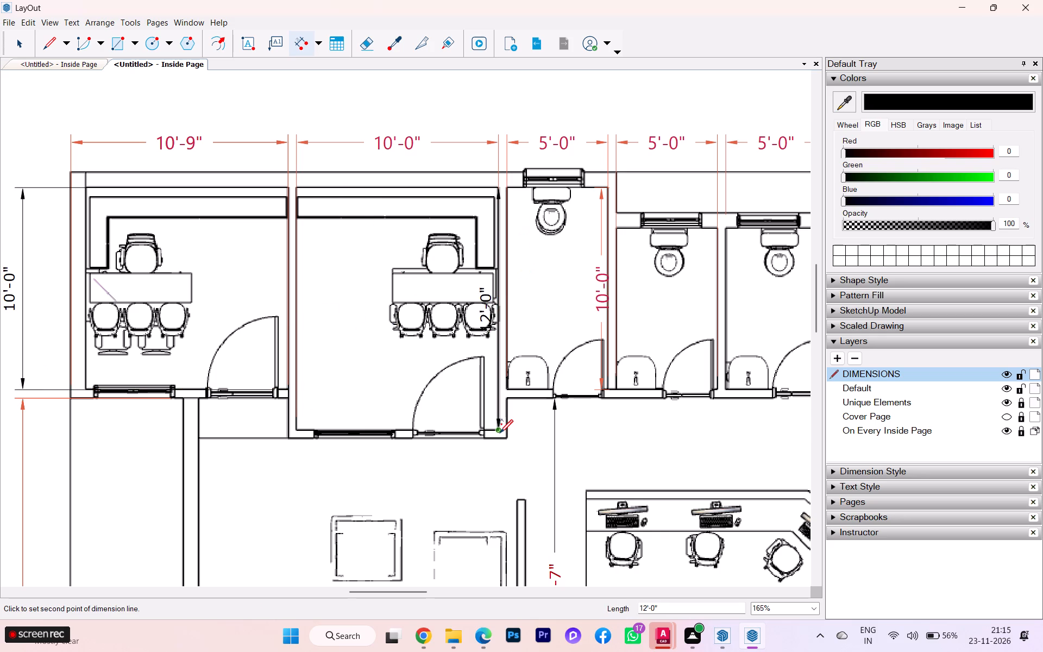
left_click(499, 433)
scroll(360, 395, "down", 2)
scroll(368, 398, "up", 3)
scroll(369, 398, "down", 3)
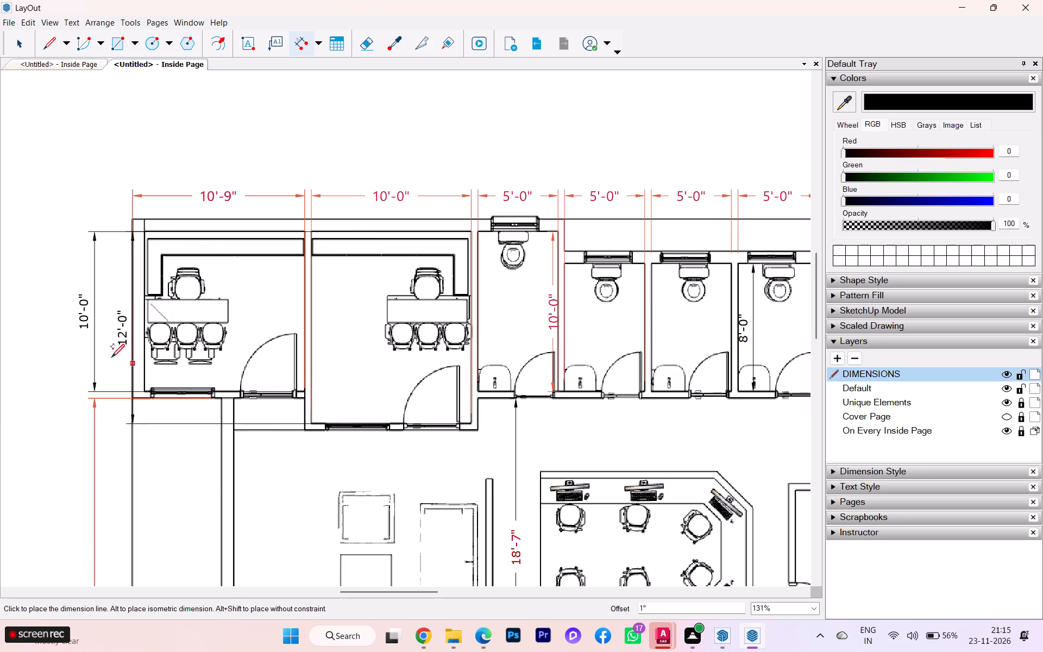
left_click(65, 346)
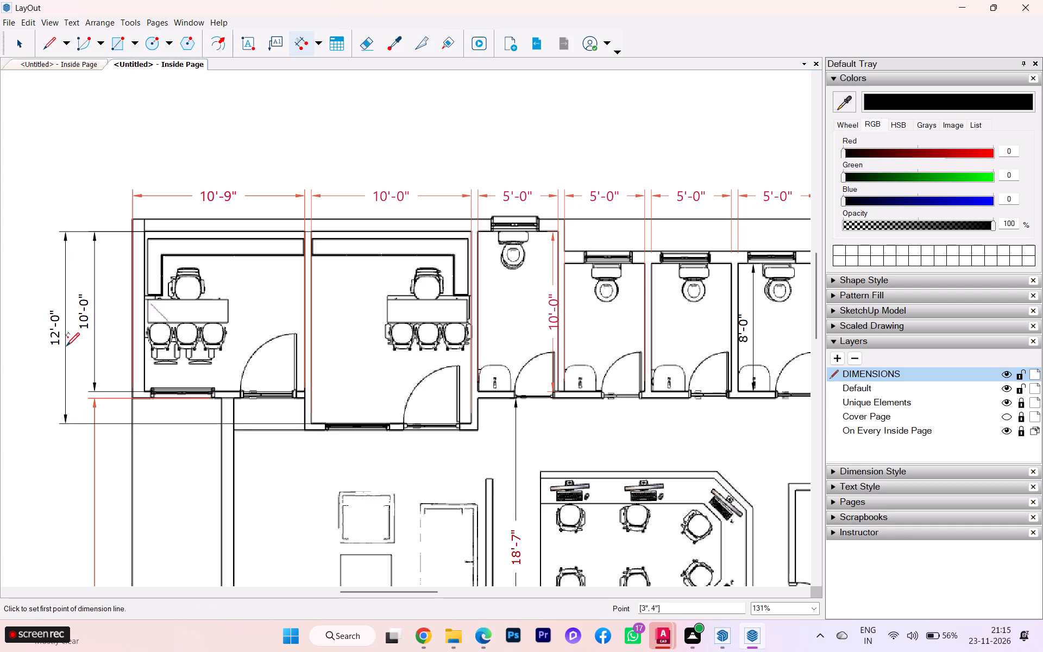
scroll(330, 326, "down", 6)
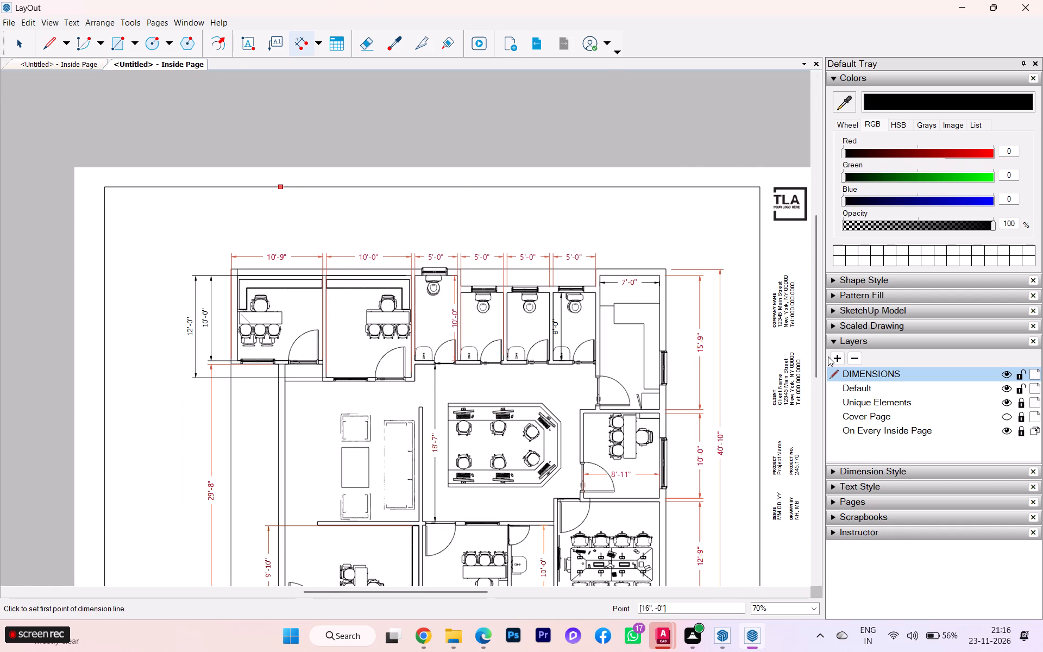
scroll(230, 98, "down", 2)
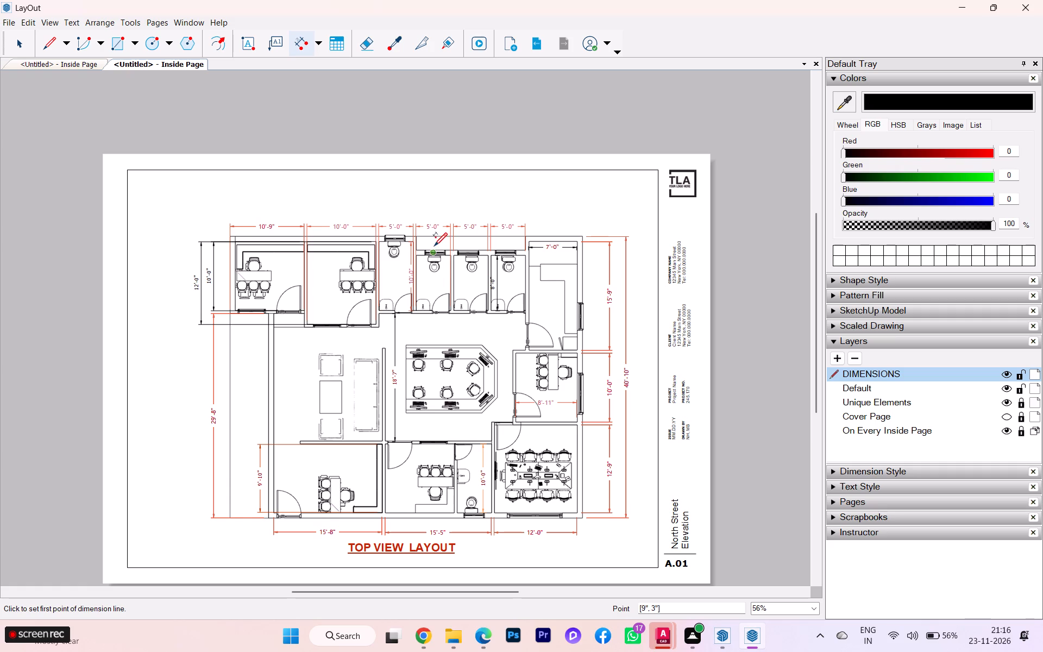
Review the room dimensions across the top view layout, including the two upper-left offices, toilets and work area.
scroll(269, 323, "up", 2)
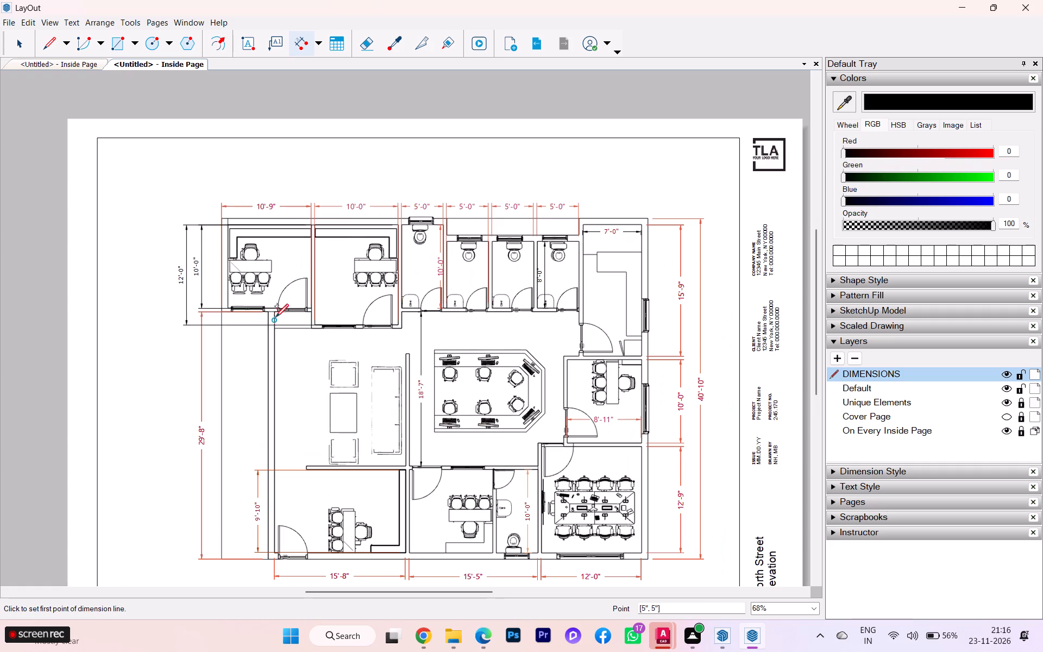
scroll(301, 309, "down", 2)
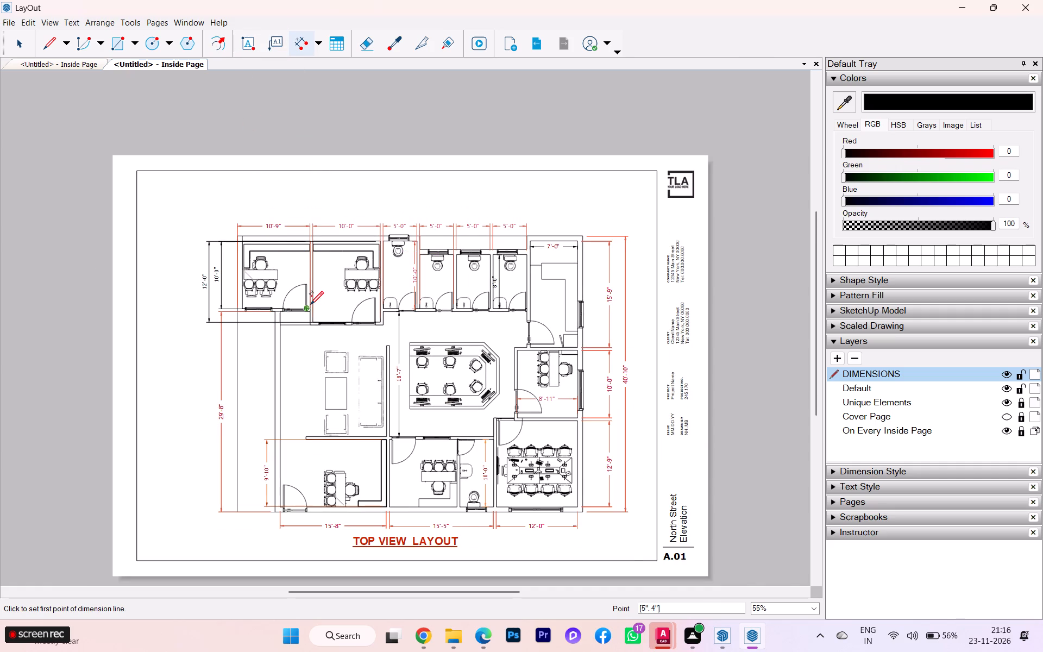
scroll(309, 305, "up", 3)
scroll(309, 305, "down", 2)
scroll(309, 305, "up", 4)
scroll(280, 190, "down", 2)
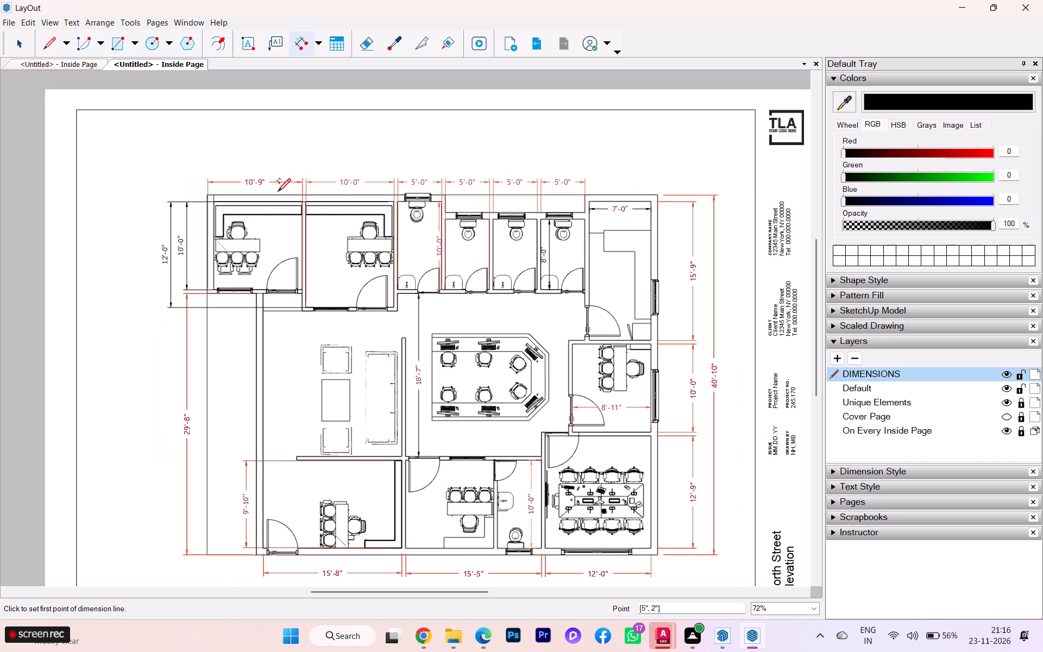
scroll(203, 161, "down", 1)
scroll(466, 310, "up", 3)
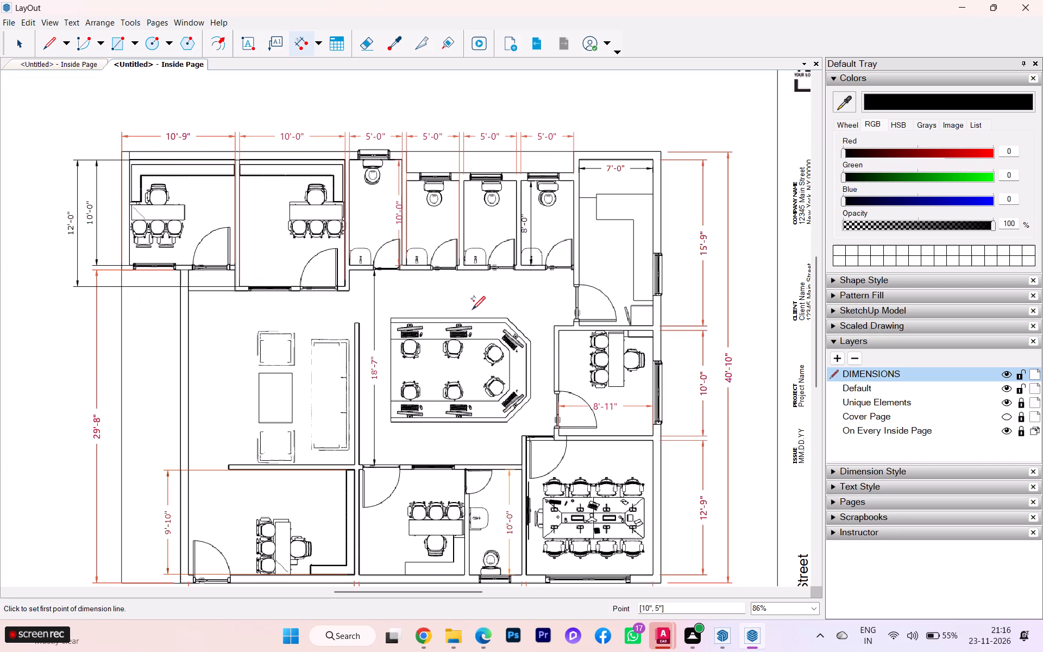
scroll(508, 314, "up", 2)
scroll(508, 314, "down", 1)
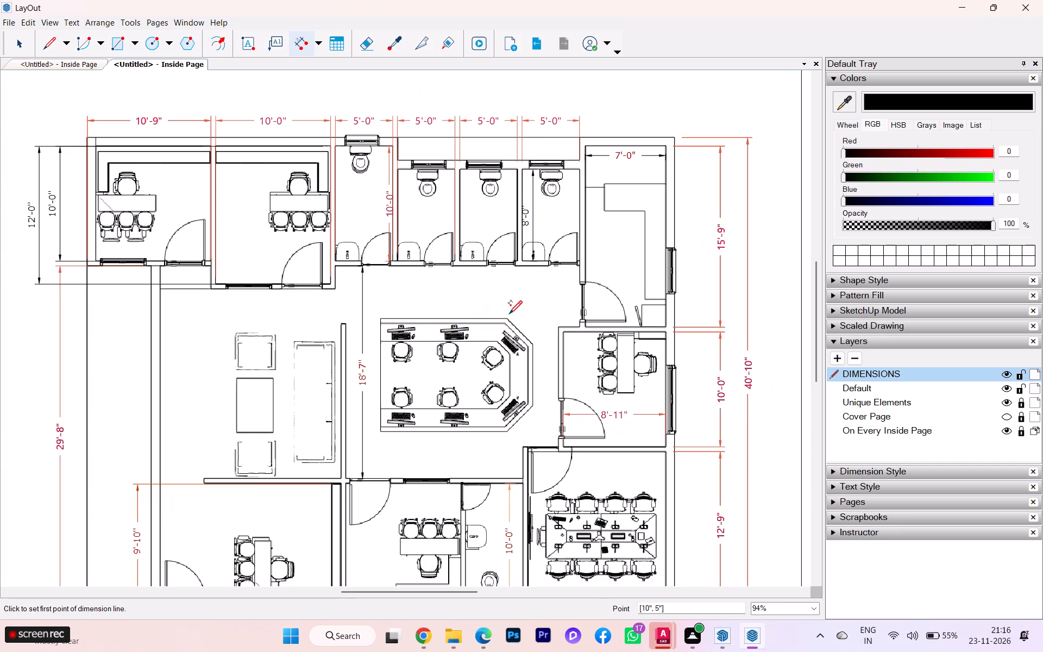
scroll(508, 314, "down", 2)
scroll(321, 315, "down", 2)
scroll(271, 308, "down", 3)
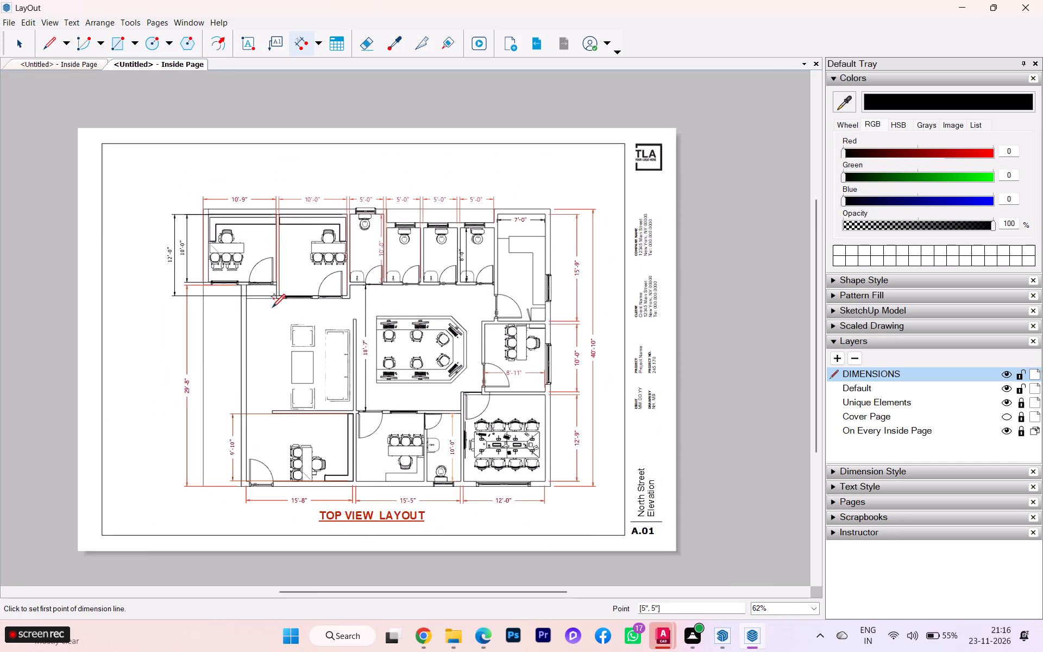
Switch to the 40' office building drawing in AutoCAD and examine the room names and sizes labelled on the floor plan.
left_click(660, 642)
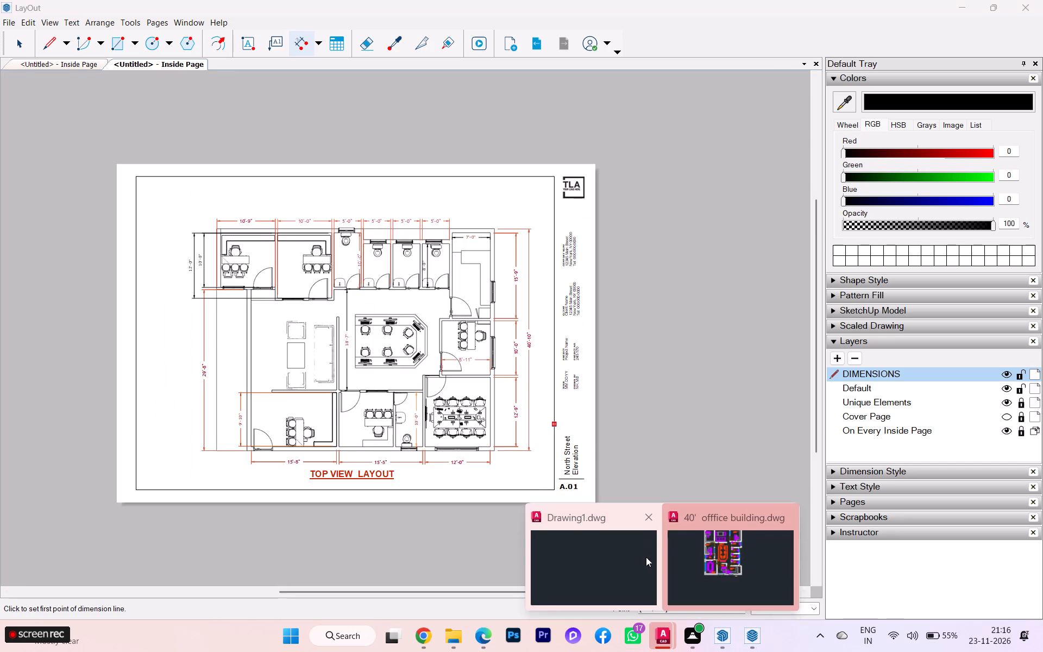
left_click(701, 561)
scroll(513, 368, "up", 1)
scroll(532, 374, "down", 2)
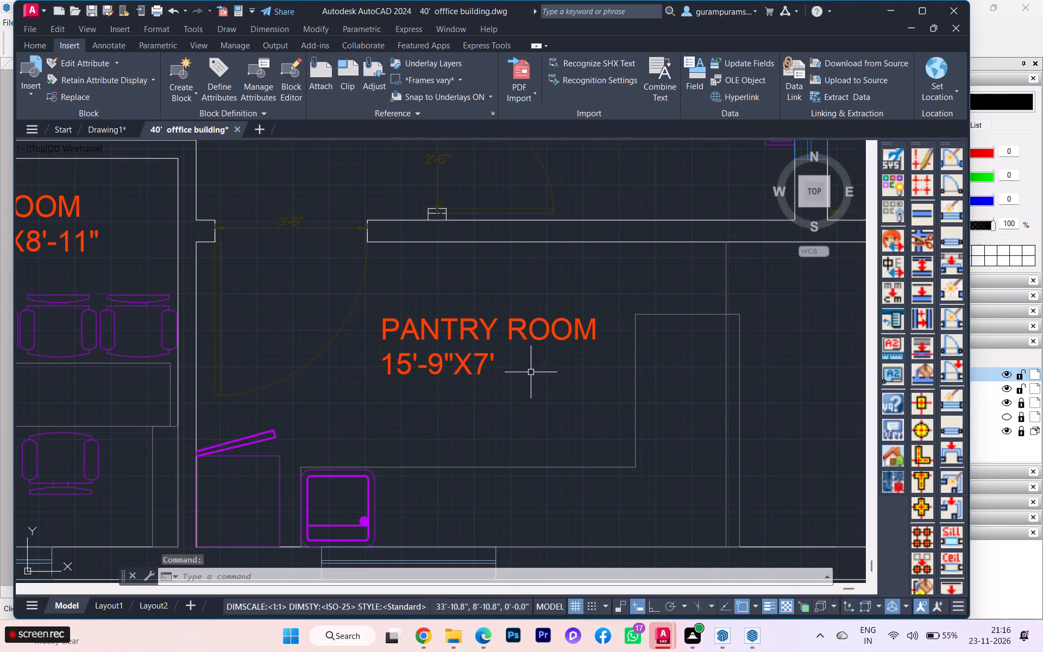
scroll(536, 378, "down", 2)
scroll(440, 259, "up", 3)
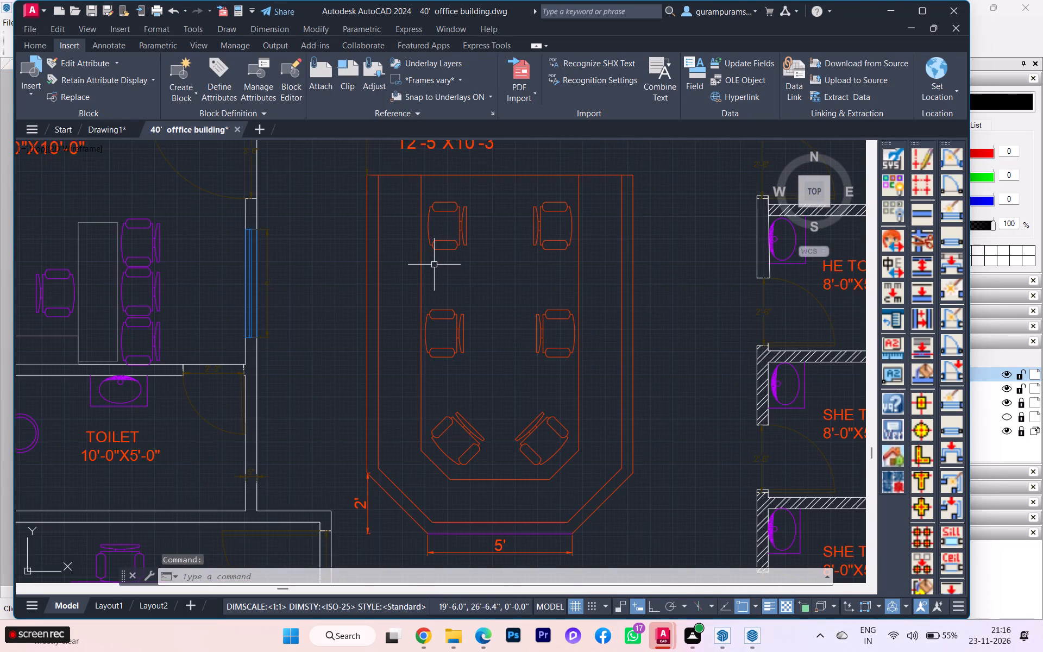
scroll(433, 276, "down", 2)
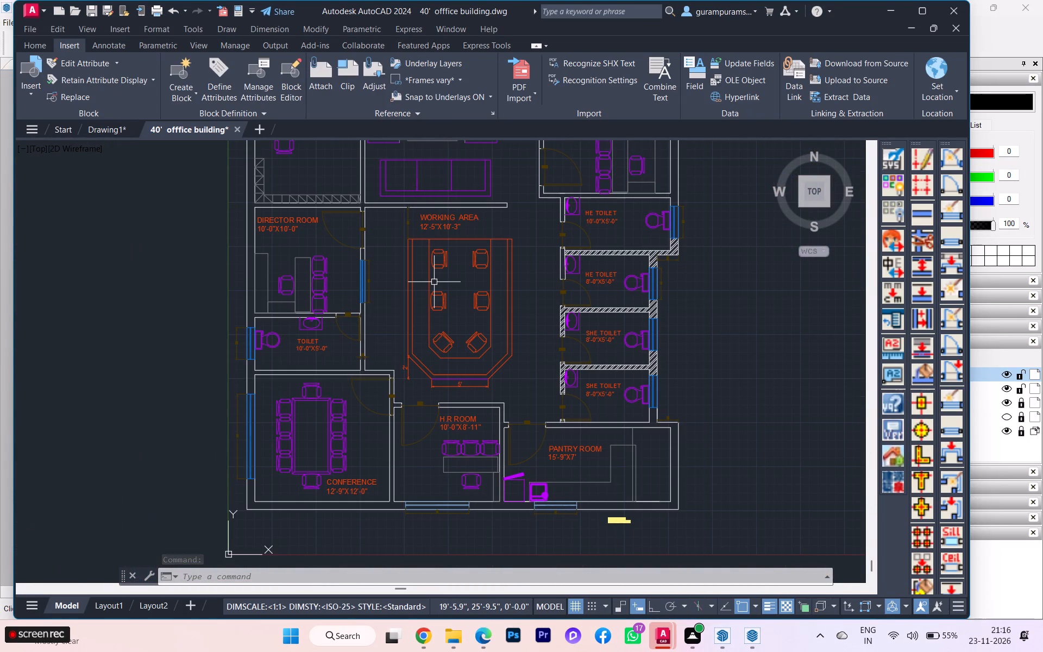
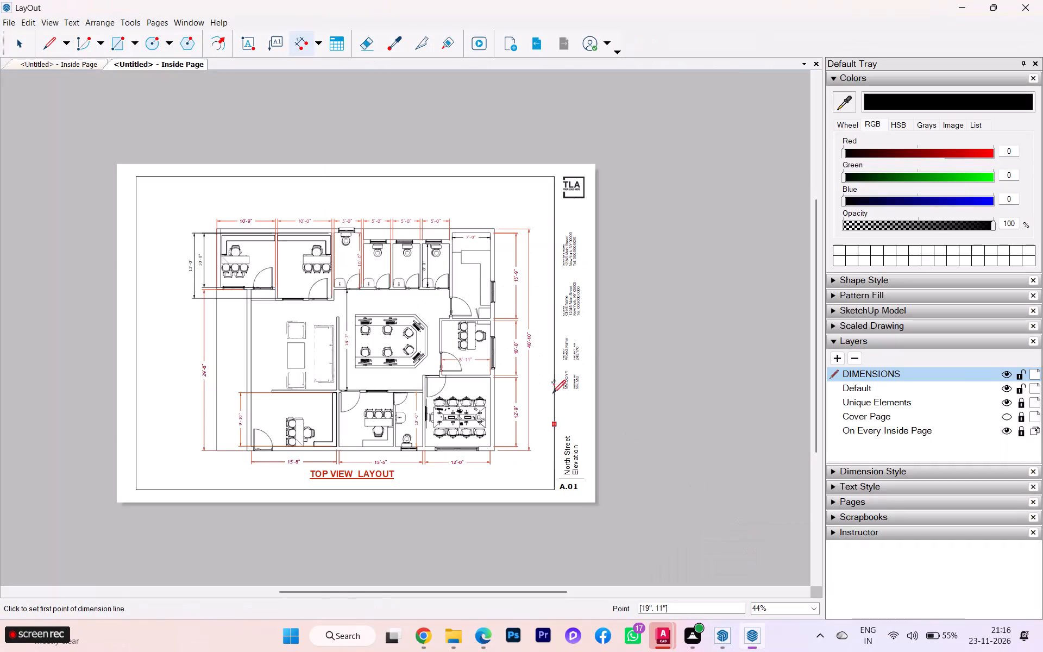
Draw a small text box for the room label beside the desk in the upper-left office.
scroll(263, 225, "up", 3)
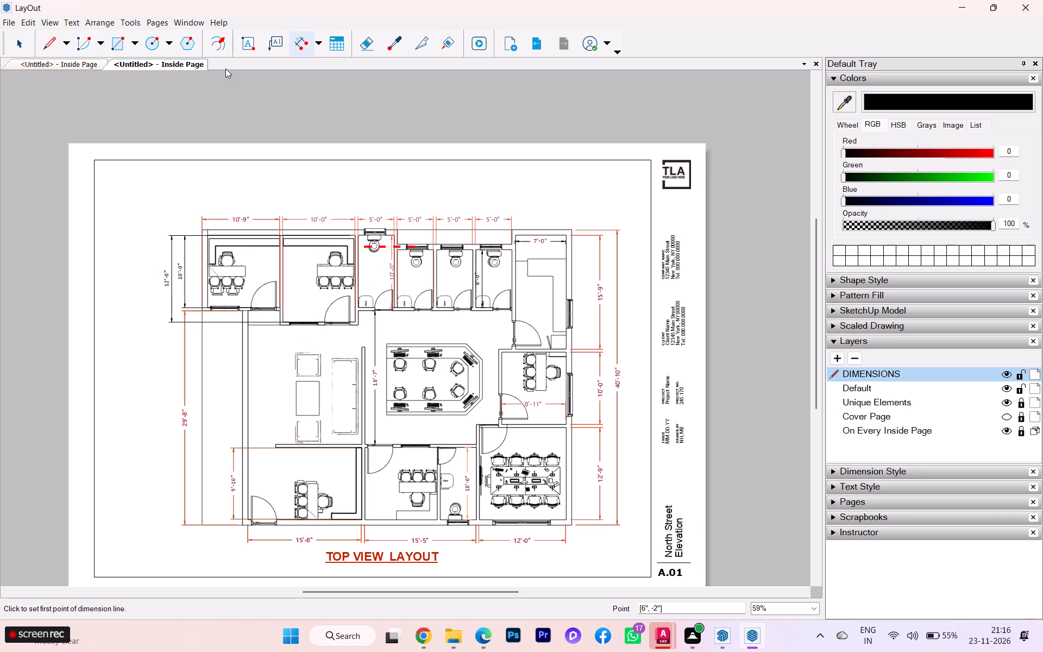
left_click(245, 41)
scroll(267, 335, "up", 3)
scroll(268, 272, "up", 4)
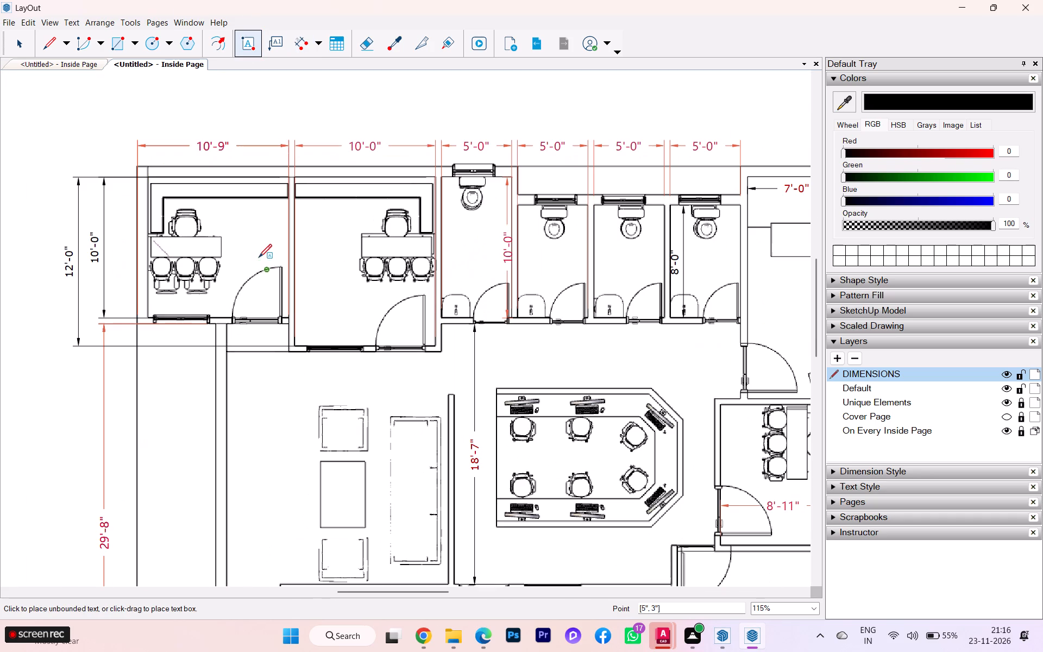
scroll(225, 222, "up", 3)
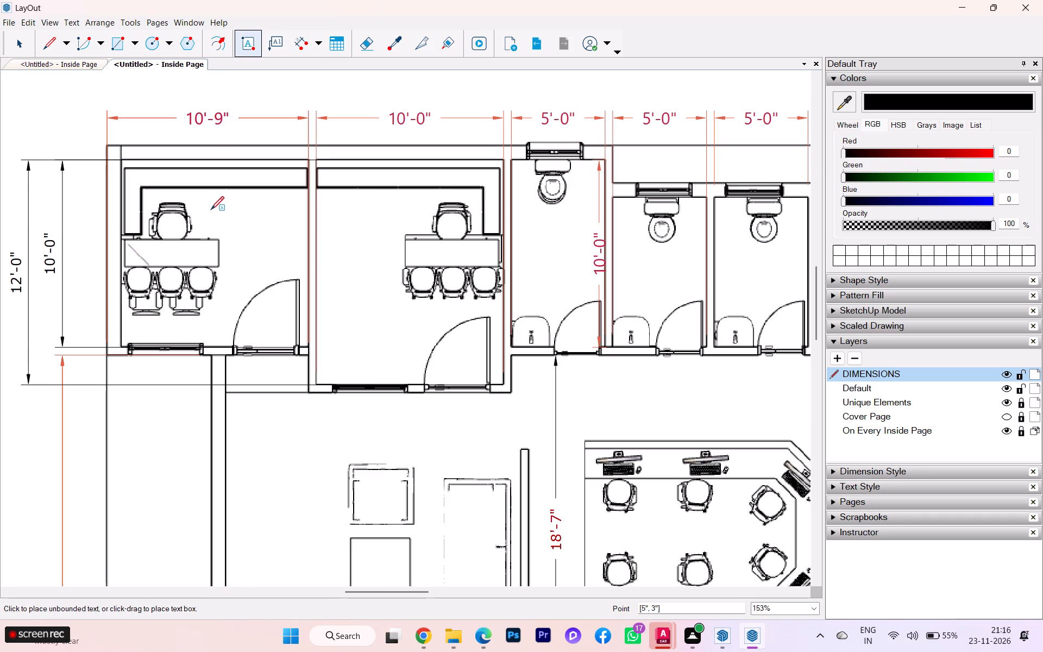
left_click_drag(209, 211, 279, 224)
scroll(290, 276, "down", 2)
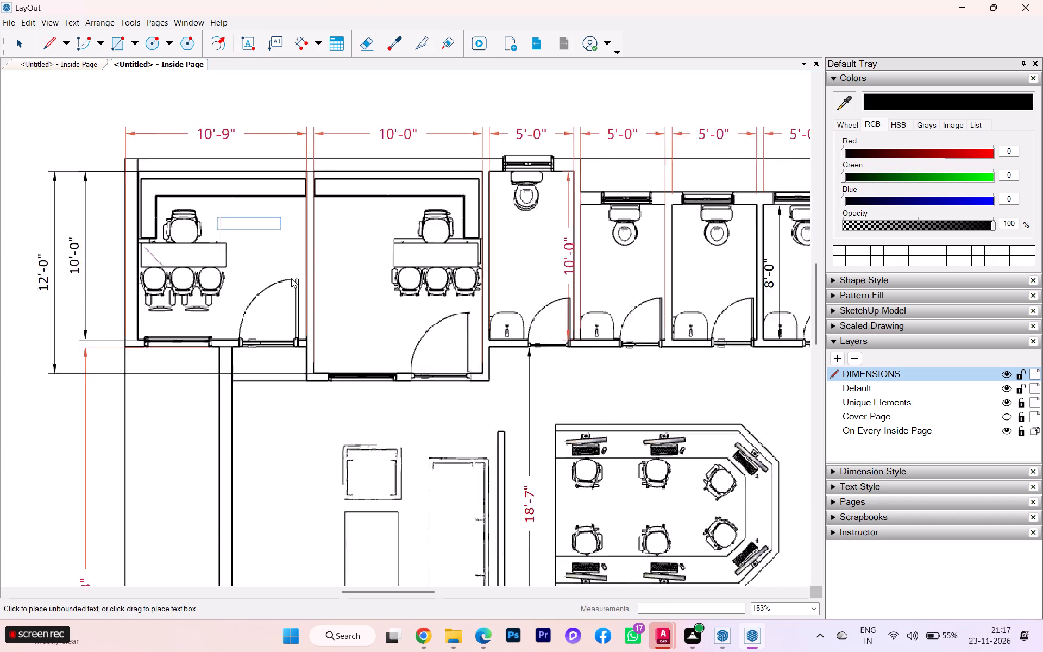
scroll(292, 279, "down", 3)
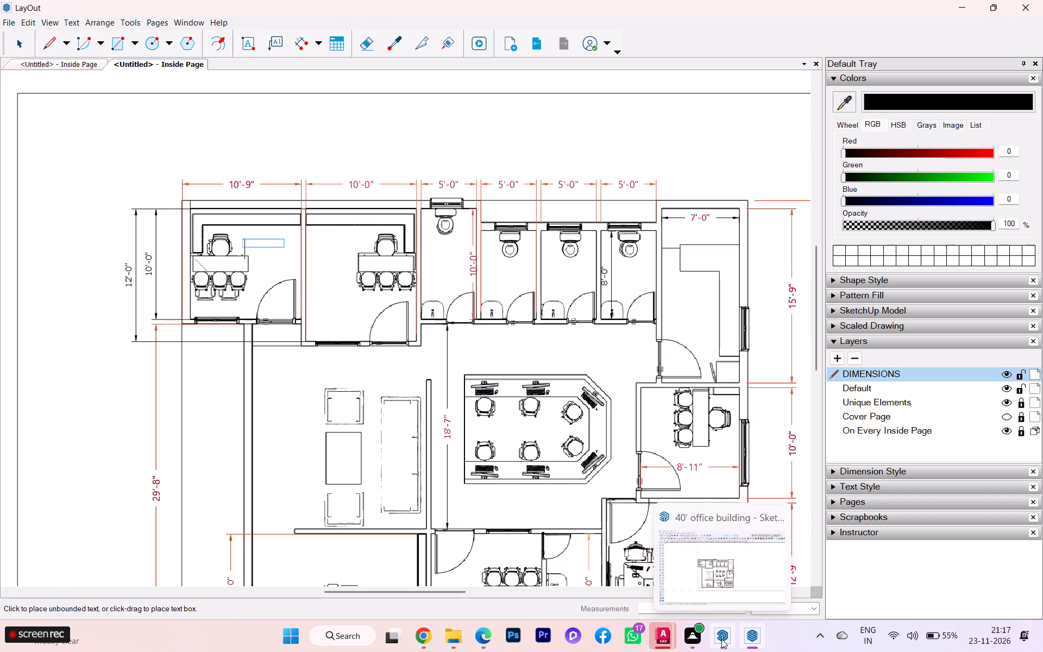
Switch to AutoCAD to examine the floor plan's room names, and compare them with the top view in SketchUp.
left_click(674, 630)
left_click(695, 570)
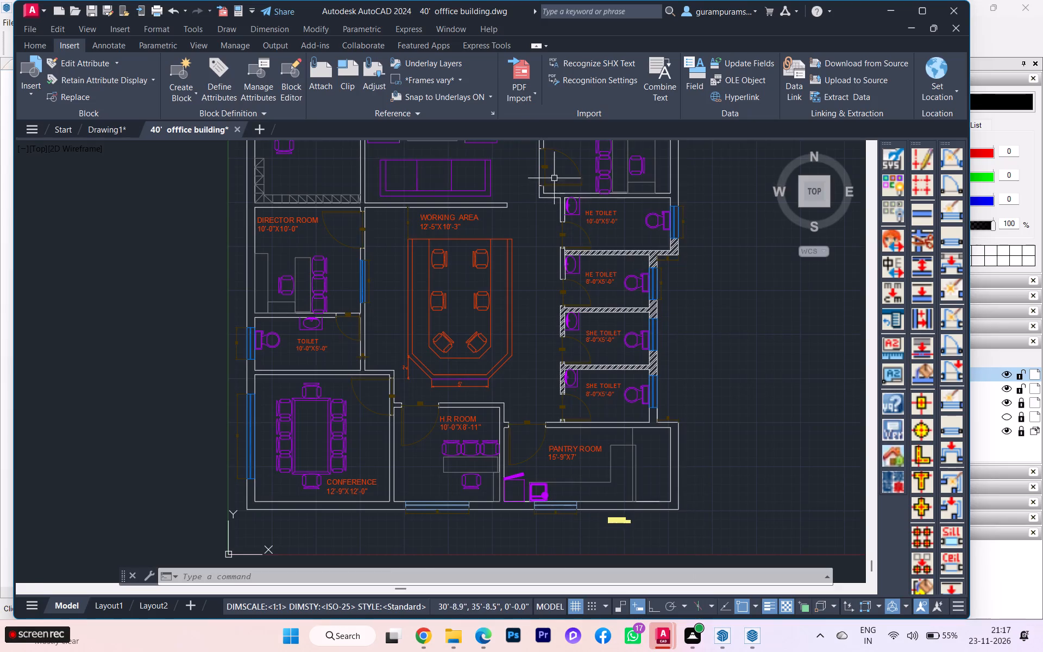
scroll(553, 177, "up", 3)
scroll(546, 205, "down", 3)
scroll(612, 490, "down", 1)
scroll(612, 490, "up", 1)
scroll(613, 491, "down", 2)
scroll(585, 367, "up", 2)
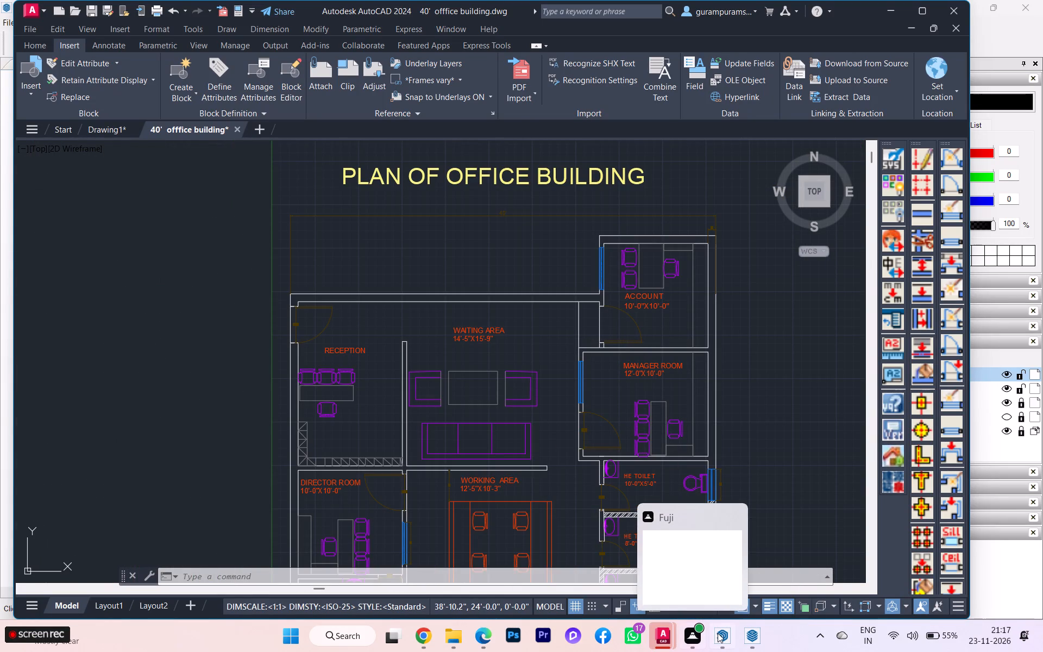
left_click(726, 591)
scroll(372, 239, "up", 2)
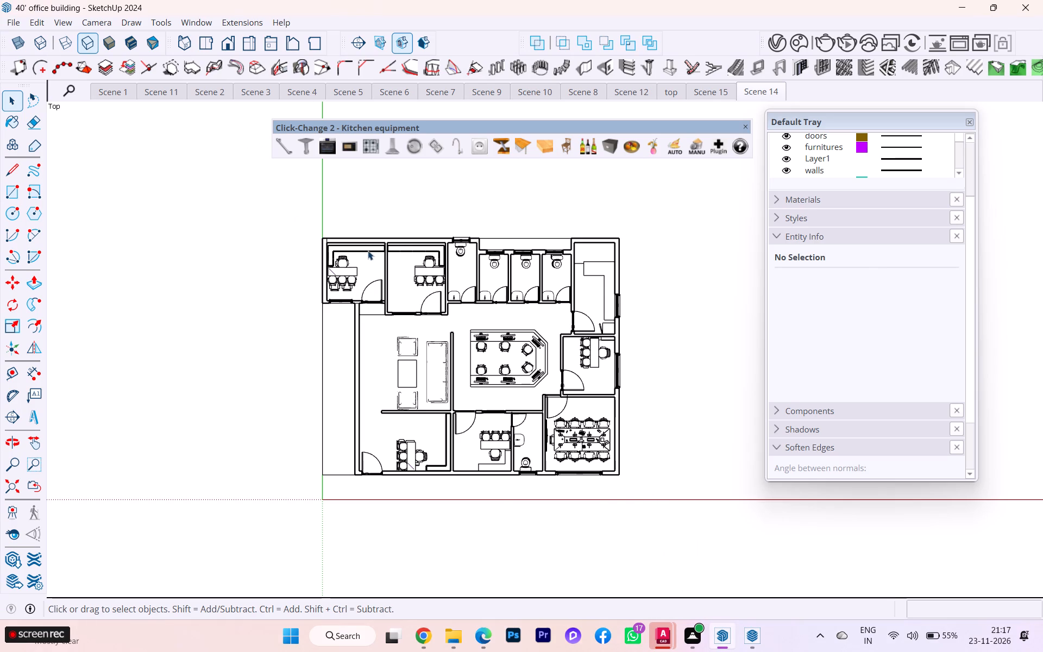
scroll(368, 250, "up", 4)
scroll(361, 268, "down", 1)
scroll(361, 268, "up", 1)
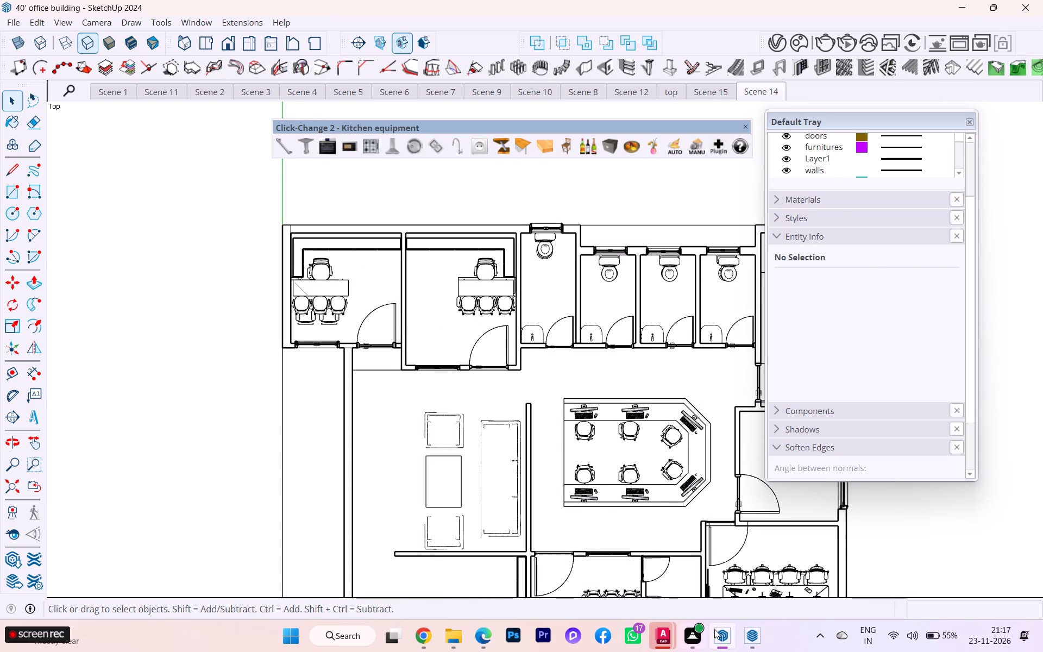
Switch back to LayOut and enter ACCOUNT in the upper-left office's text box.
left_click(742, 641)
scroll(253, 240, "up", 4)
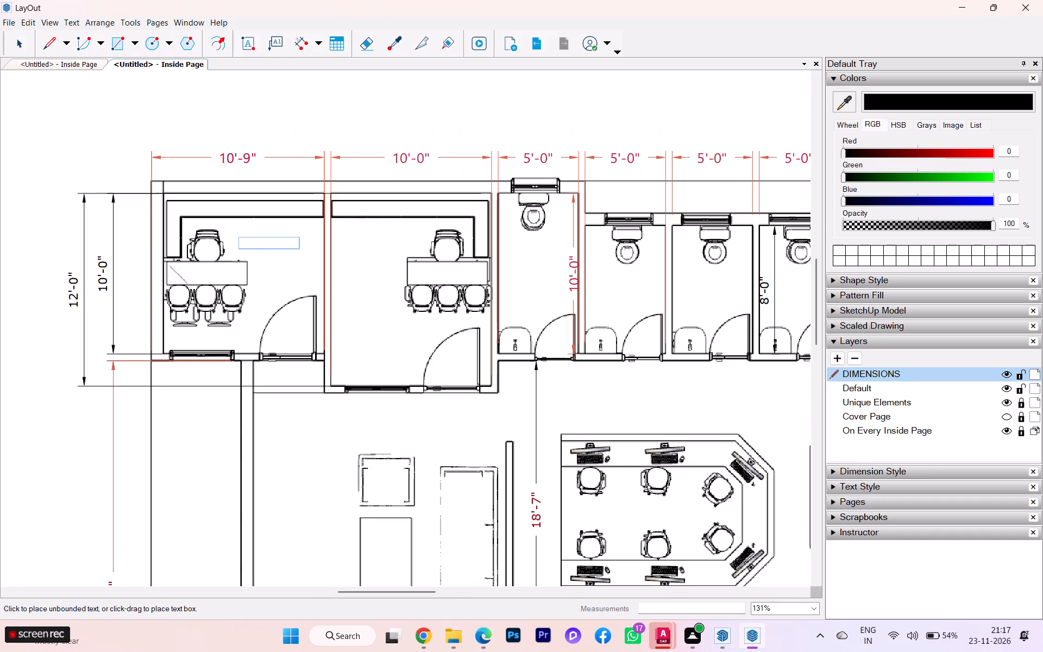
left_click(252, 247)
scroll(252, 245, "up", 2)
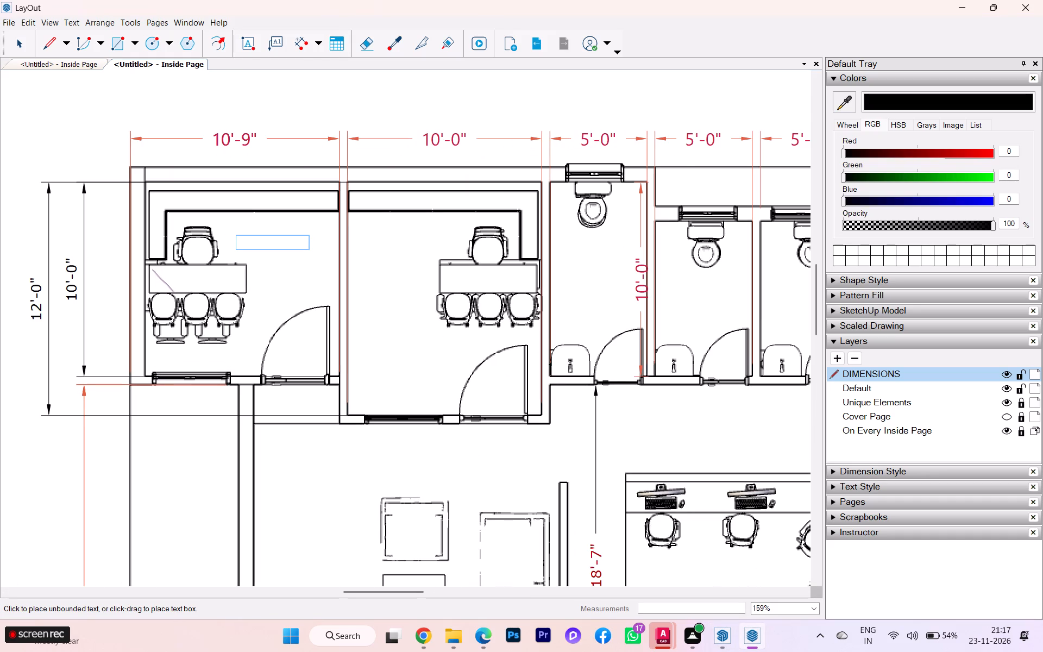
key("a")
type("CCOUNT")
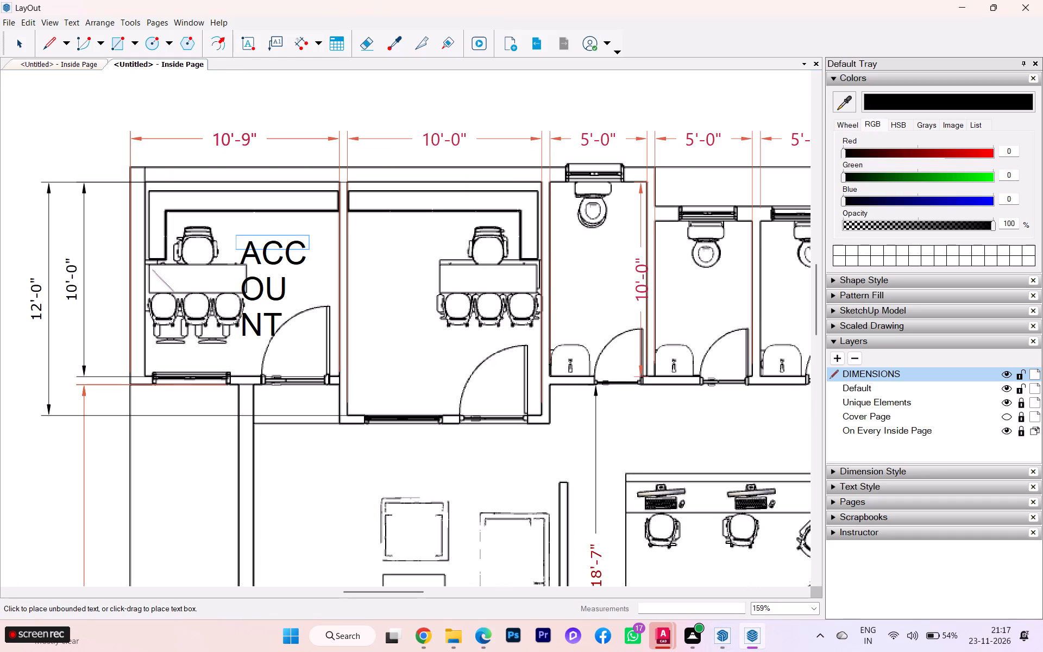
Set the ACCOUNT label's text size to 9 pt.
left_click(281, 251)
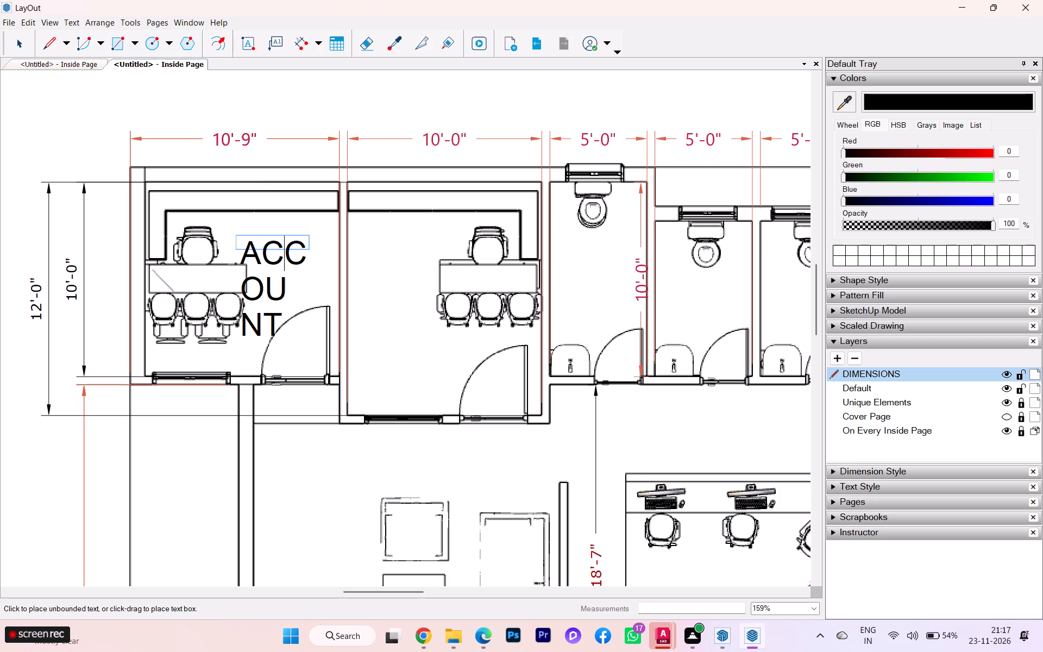
left_click_drag(242, 244, 268, 278)
double_click(264, 254)
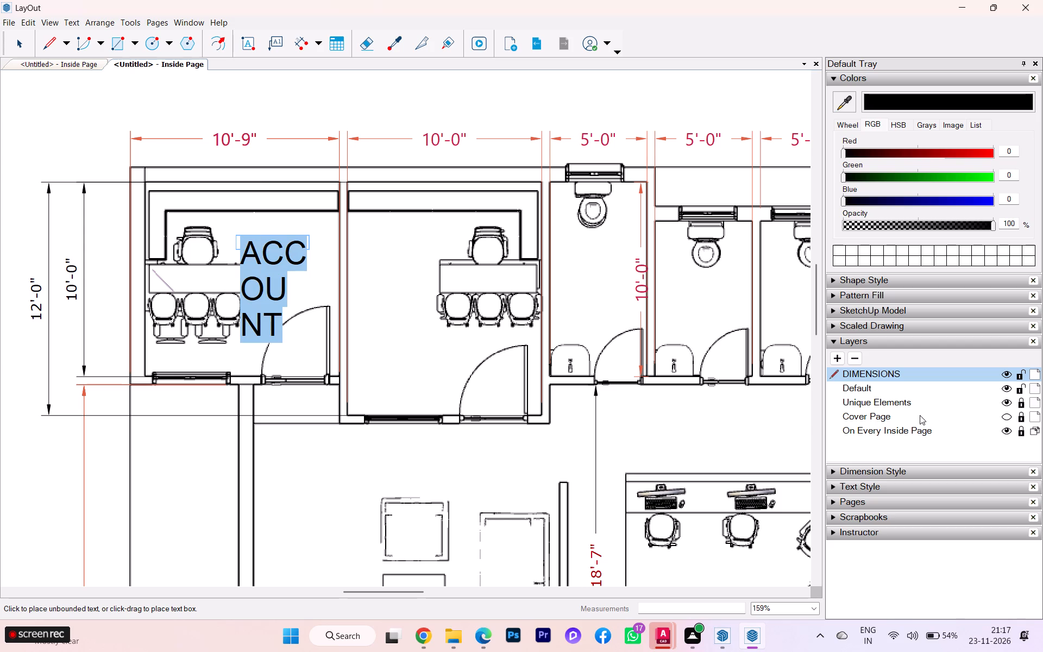
scroll(906, 424, "down", 1)
scroll(918, 335, "up", 2)
scroll(854, 230, "down", 2)
scroll(565, 212, "down", 2)
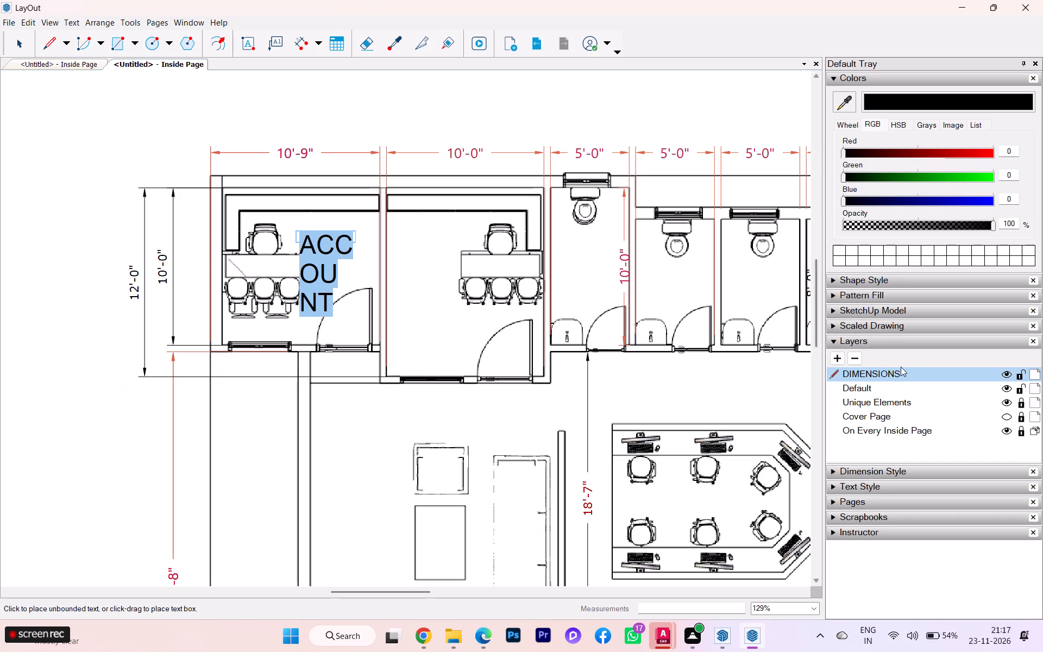
scroll(878, 435, "down", 4)
scroll(874, 471, "up", 1)
scroll(874, 471, "down", 3)
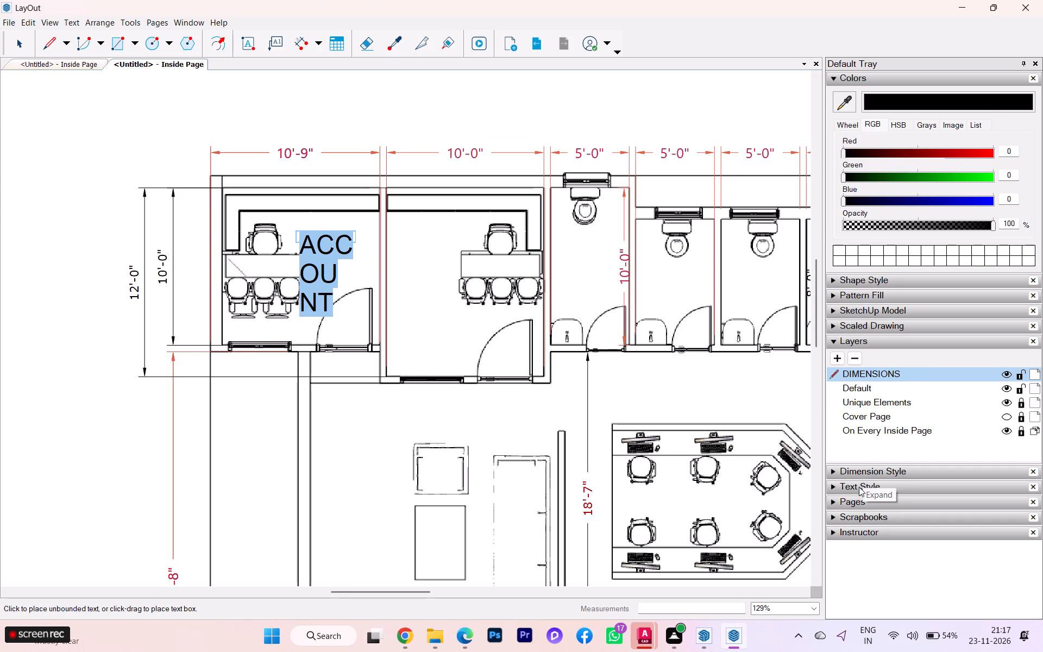
left_click(859, 487)
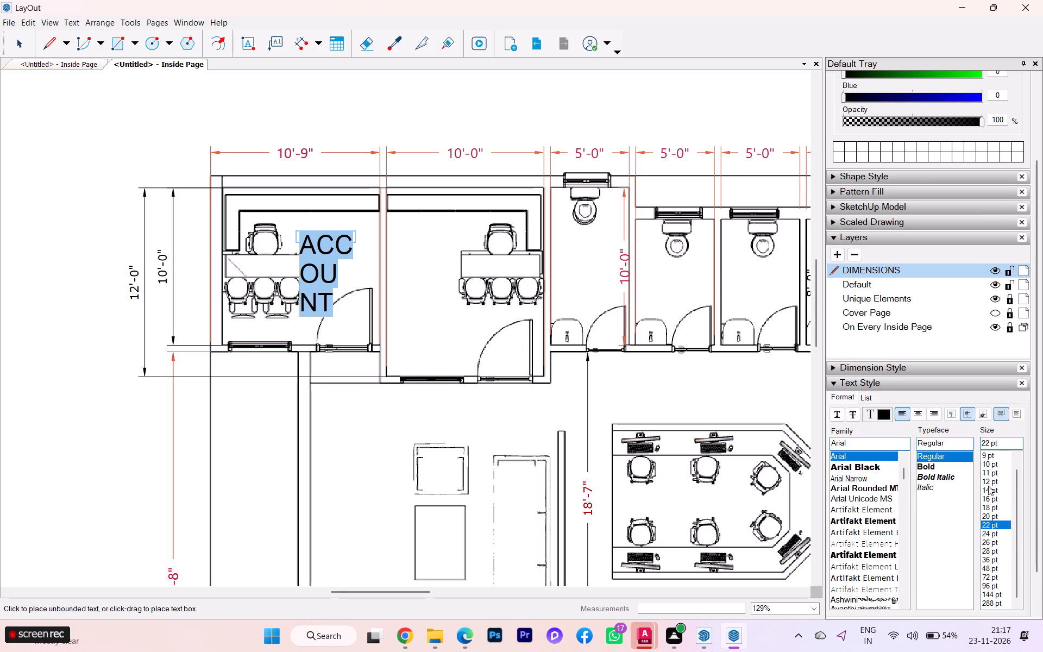
left_click(992, 496)
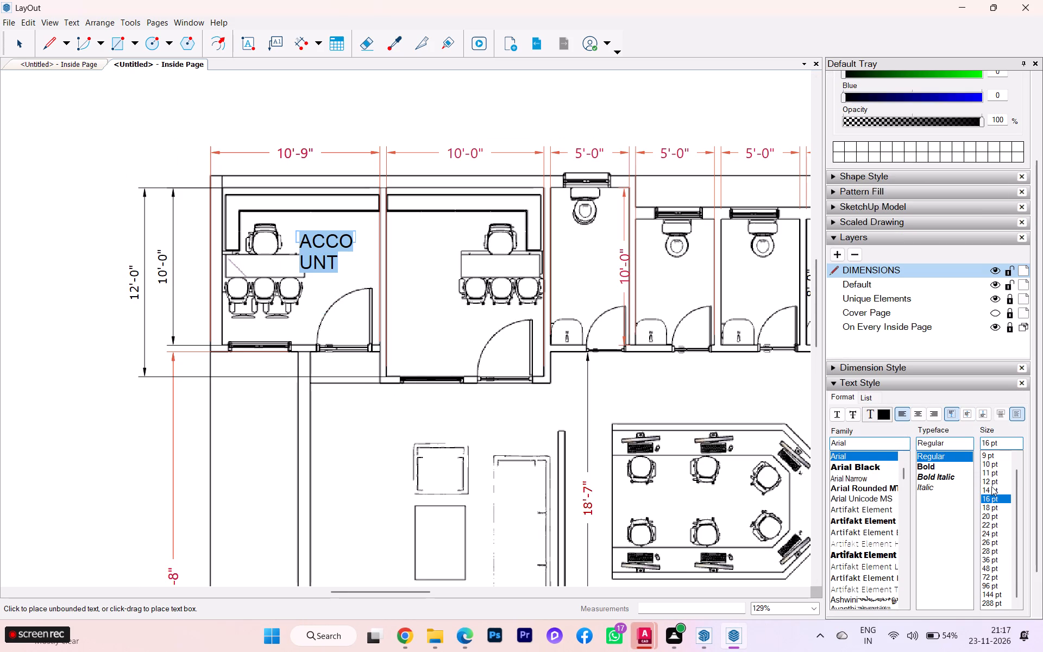
left_click(991, 485)
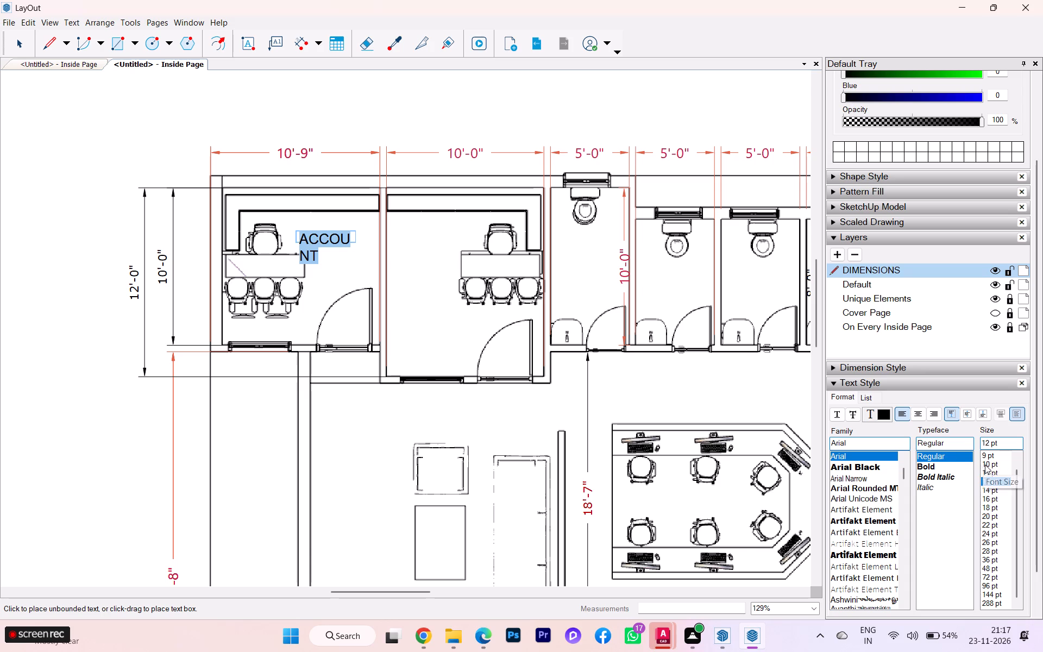
left_click(990, 463)
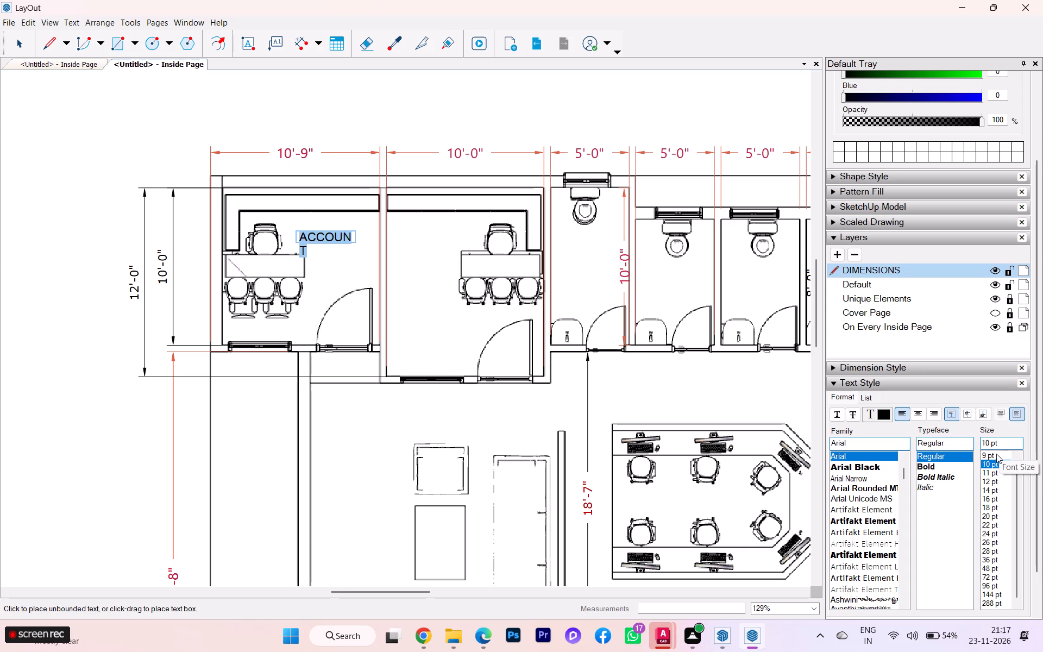
left_click(996, 454)
left_click(353, 255)
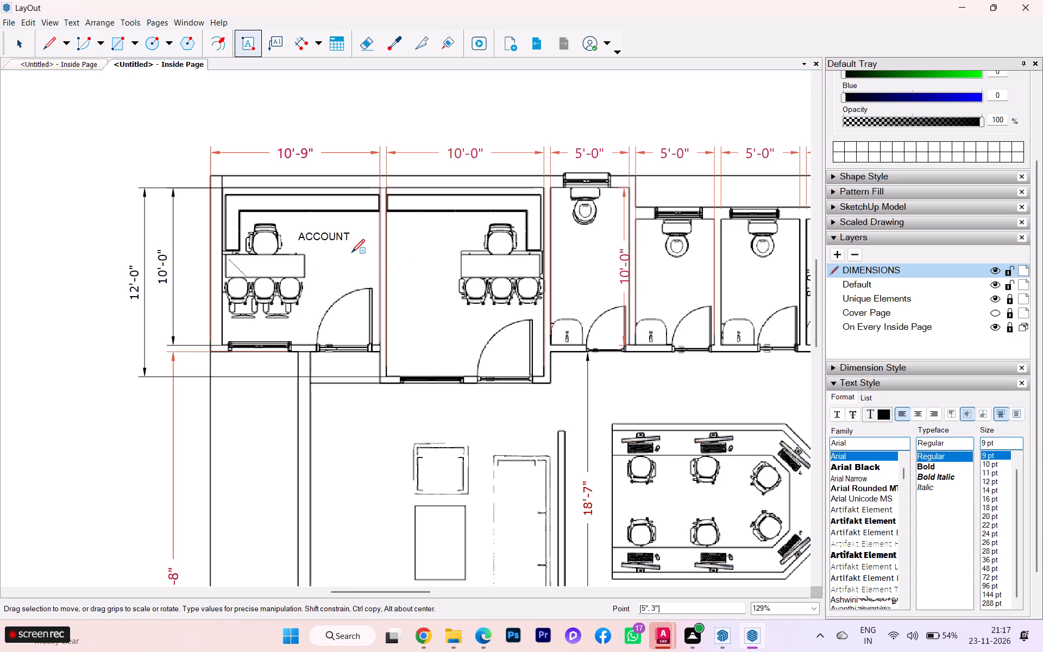
Copy the ACCOUNT label straight across into the second office, beside its desk.
scroll(332, 250, "down", 2)
scroll(335, 249, "up", 3)
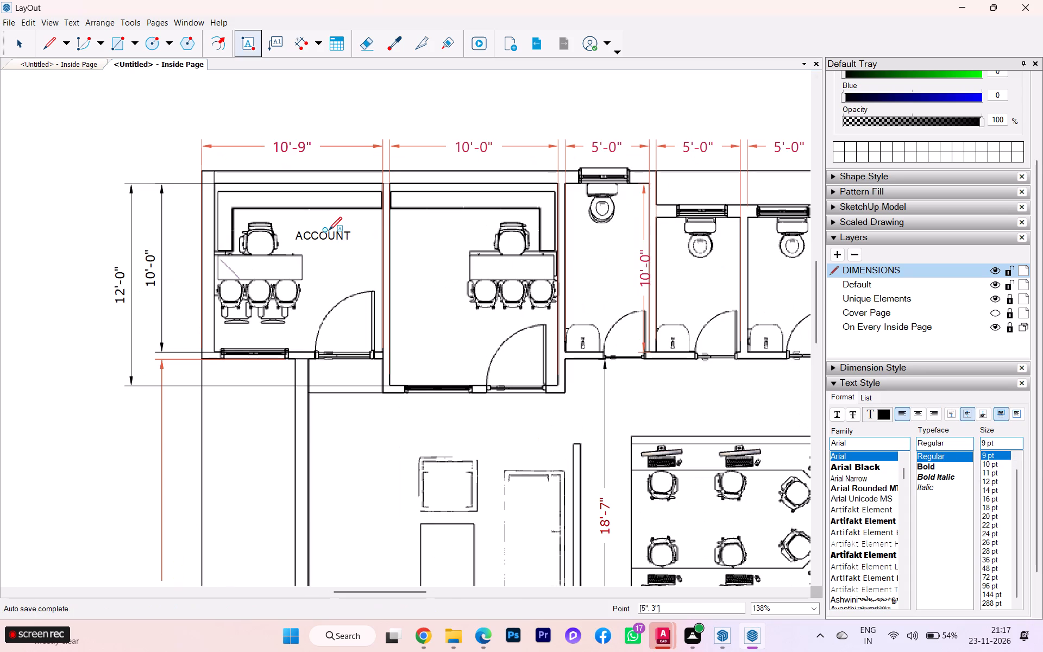
scroll(329, 229, "down", 3)
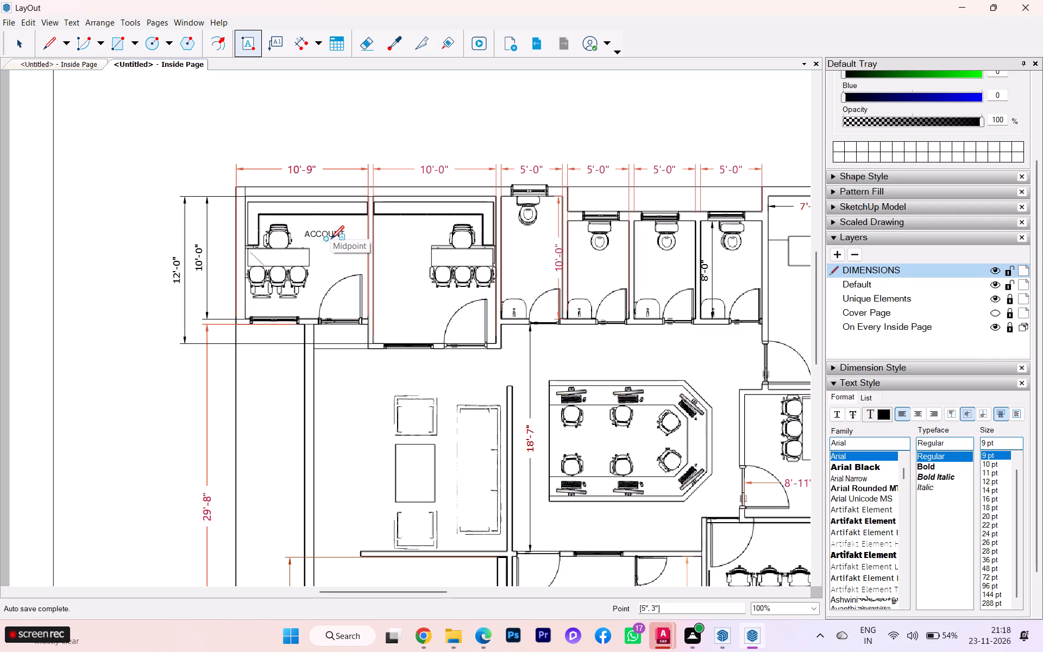
scroll(367, 234, "up", 3)
scroll(367, 234, "down", 1)
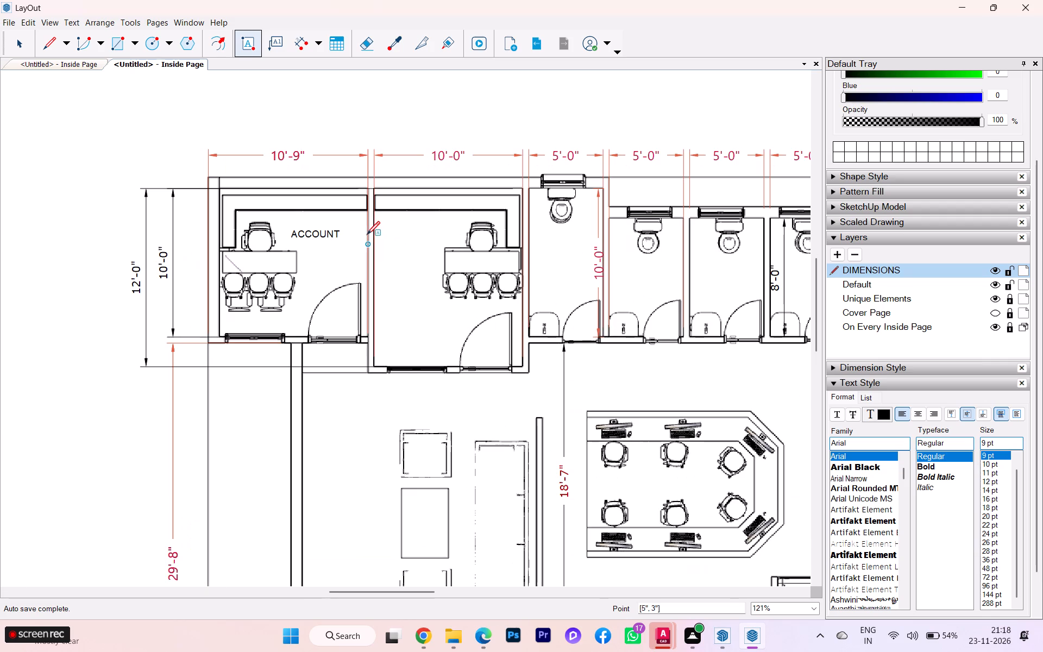
key("Escape")
left_click(14, 38)
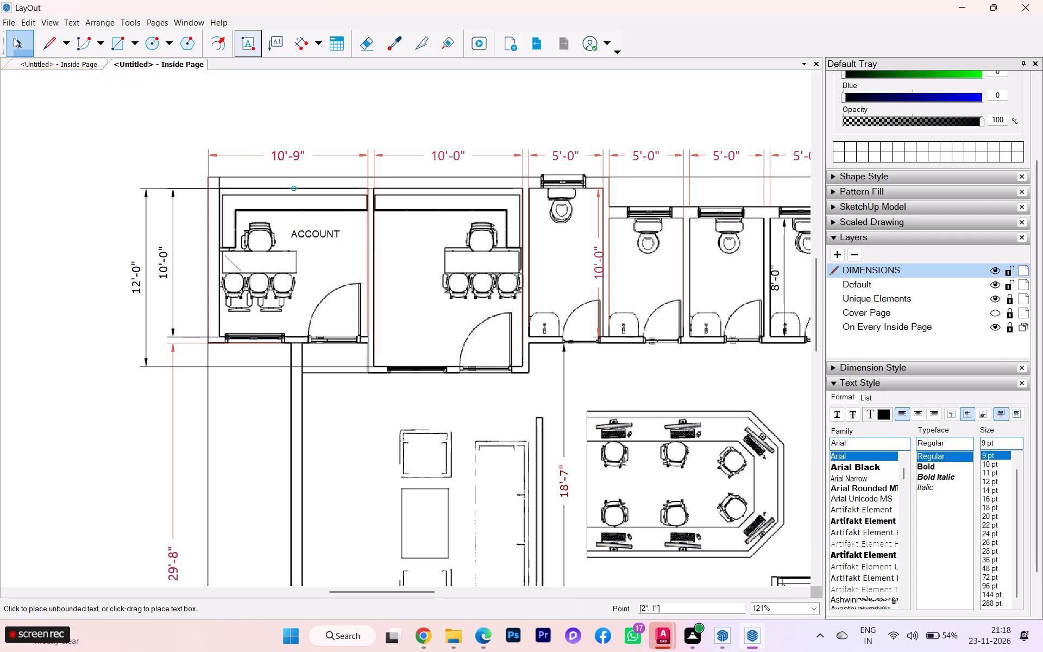
left_click(330, 228)
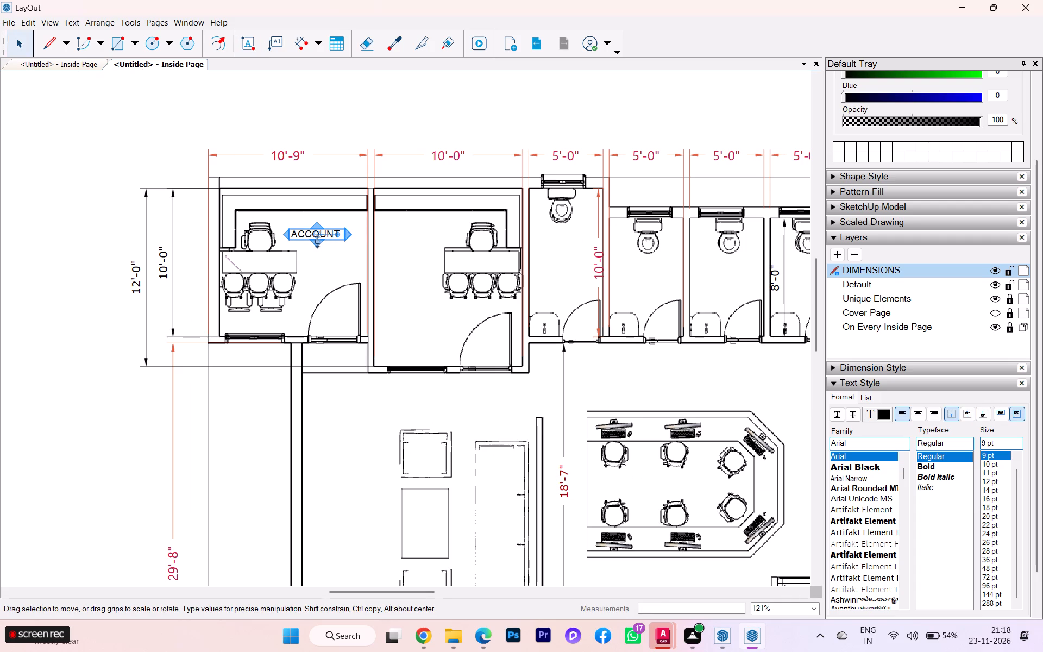
left_click_drag(303, 235, 411, 237)
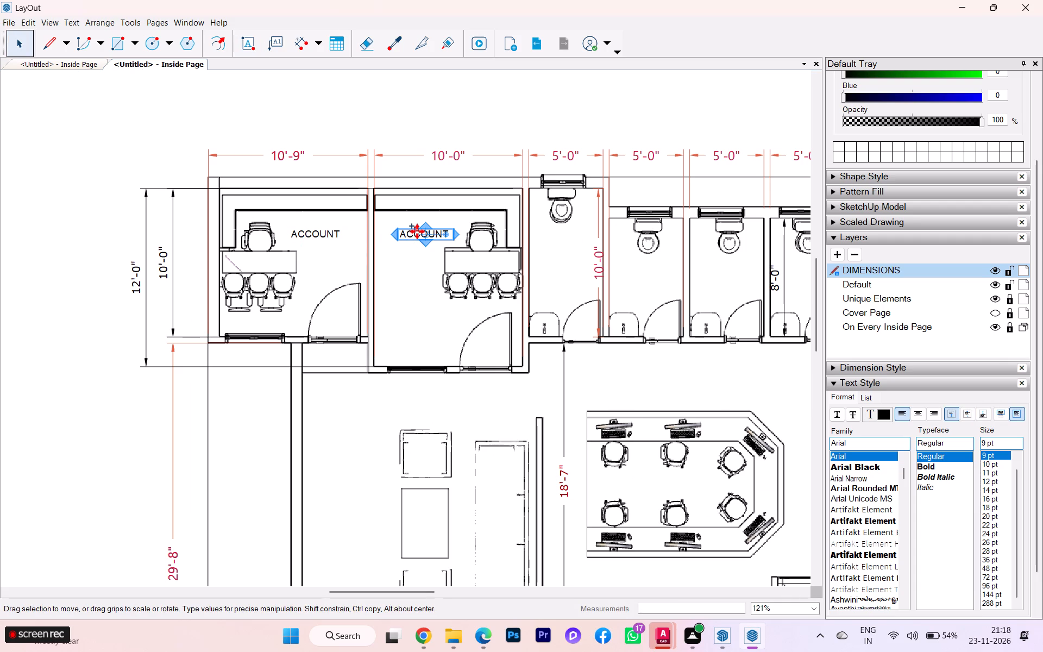
Copy the ACCOUNT label into the waiting area, above the work area desks, and into the small toilet beside the 10'-0" deep one.
left_click_drag(416, 230, 331, 476, "ctrl")
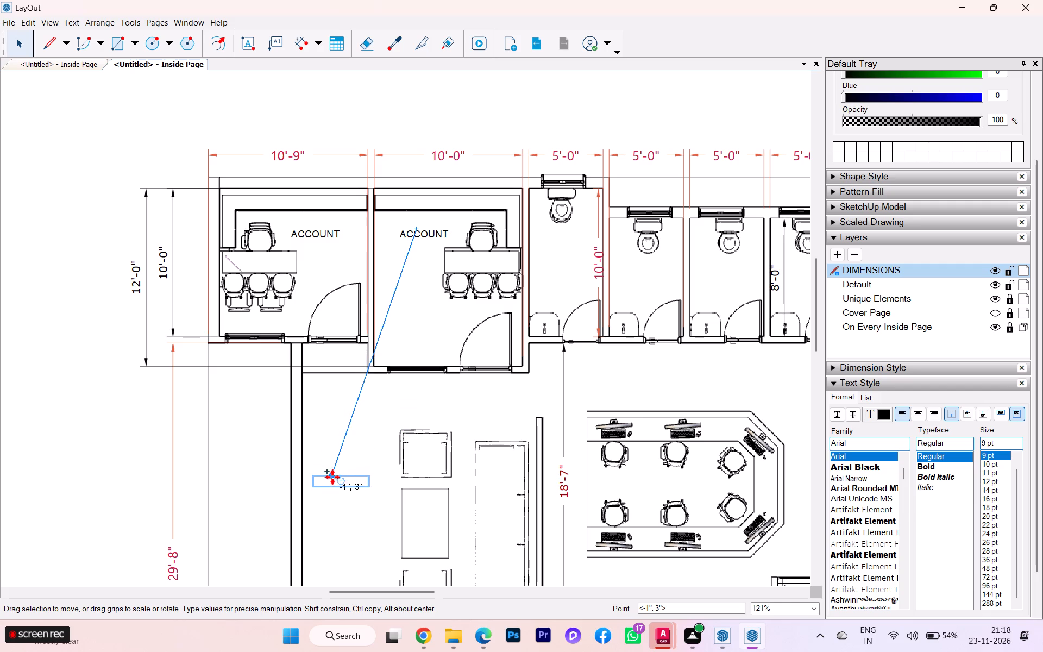
left_click_drag(331, 476, 334, 479, "ctrl")
left_click_drag(332, 486, 667, 441, "ctrl")
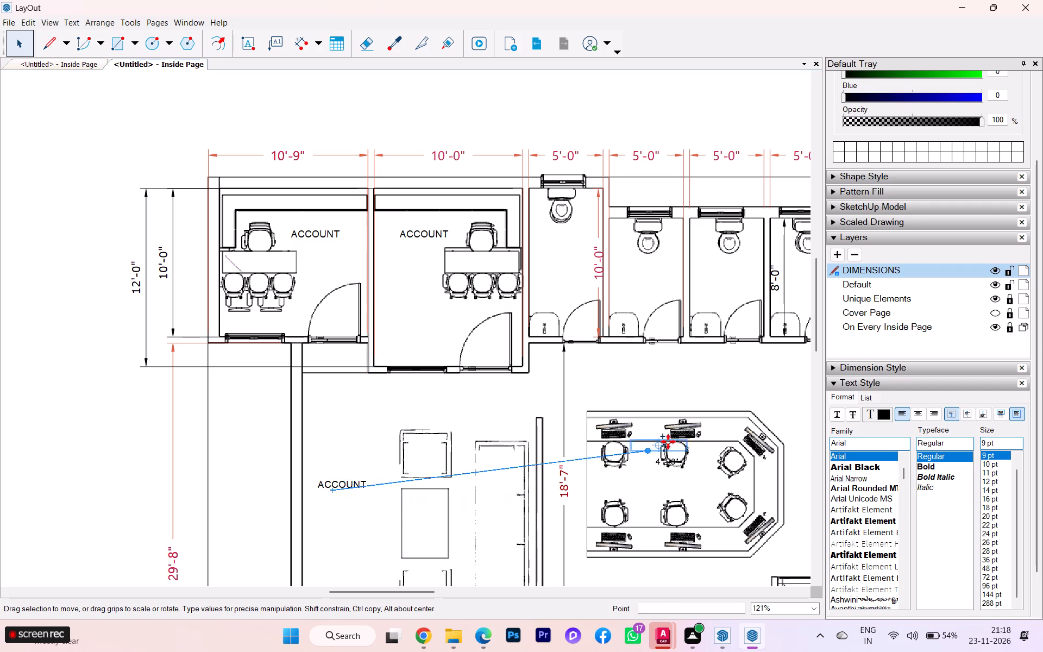
left_click_drag(667, 441, 676, 386, "ctrl")
scroll(458, 311, "down", 2, "ctrl")
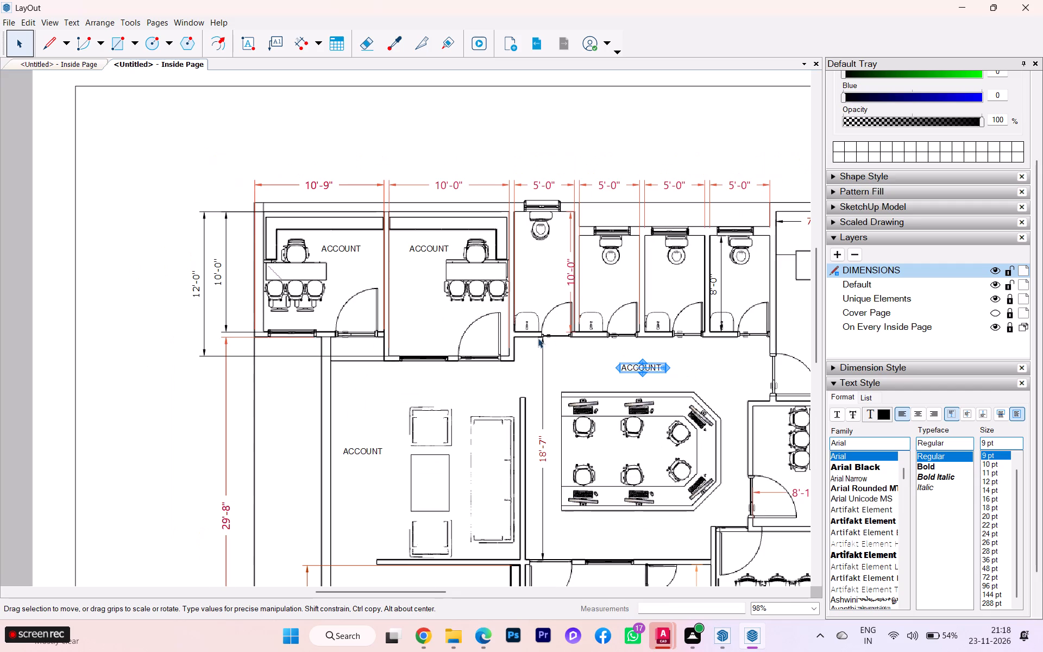
left_click_drag(633, 369, 611, 300, "ctrl")
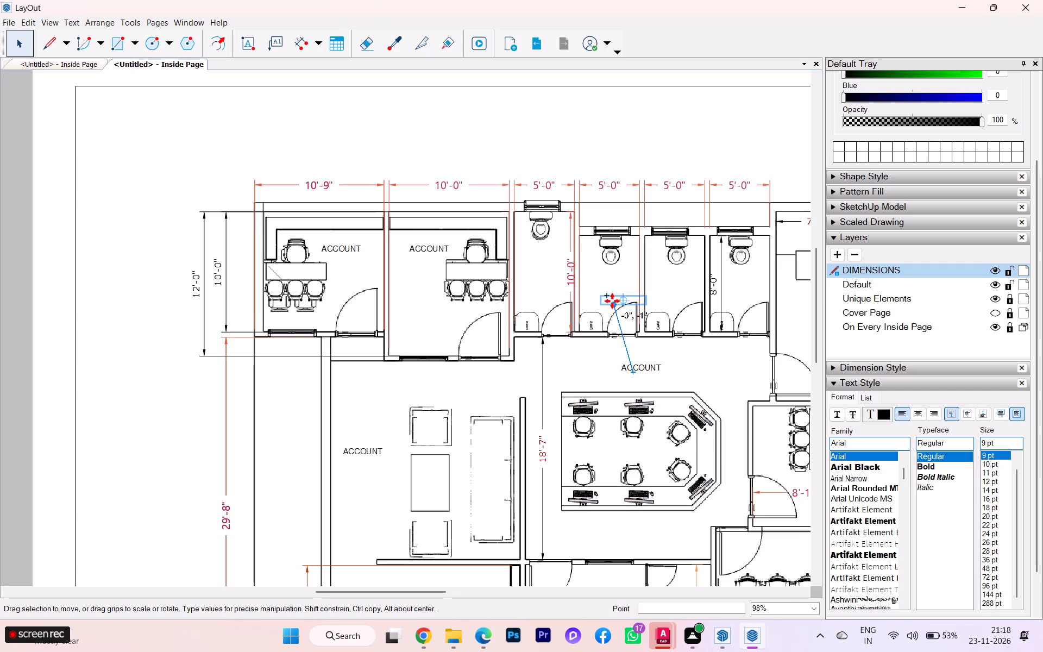
left_click_drag(611, 300, 600, 281, "ctrl")
scroll(525, 217, "down", 2)
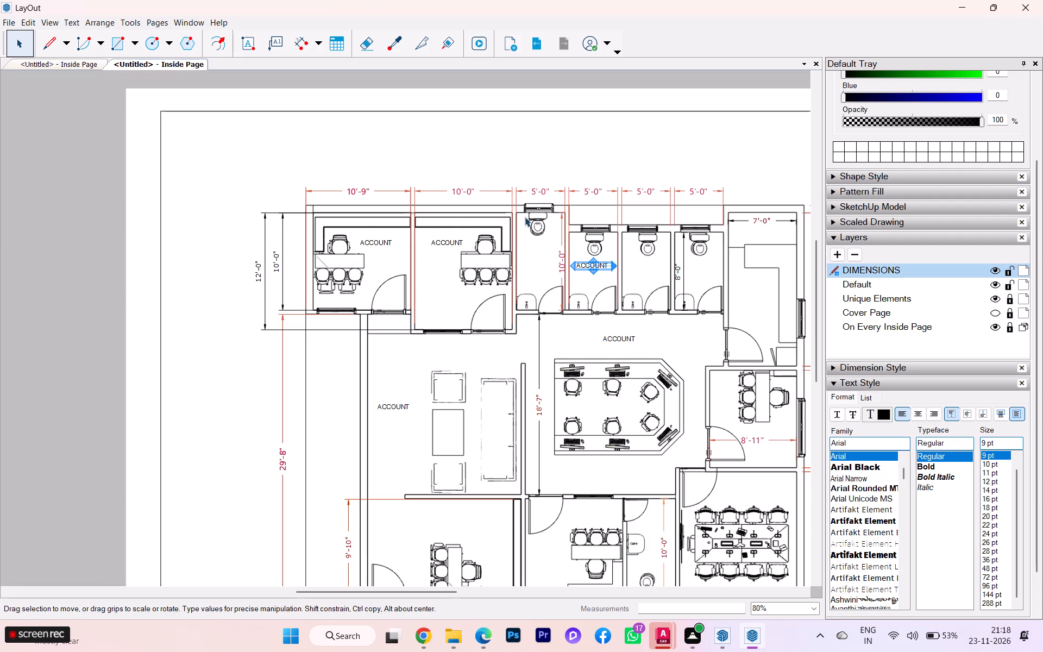
left_click_drag(593, 268, 599, 269, "ctrl")
Copy the ACCOUNT label from the small toilet into the 7'-0" wide room.
scroll(579, 275, "up", 5)
left_click_drag(577, 258, 664, 283)
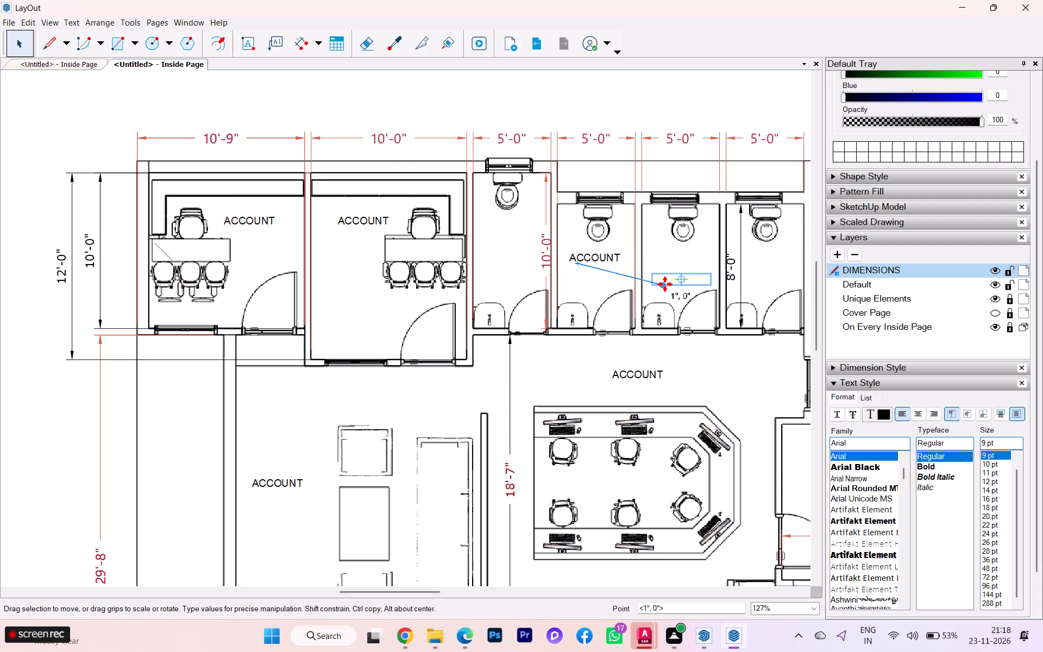
left_click_drag(664, 283, 406, 317)
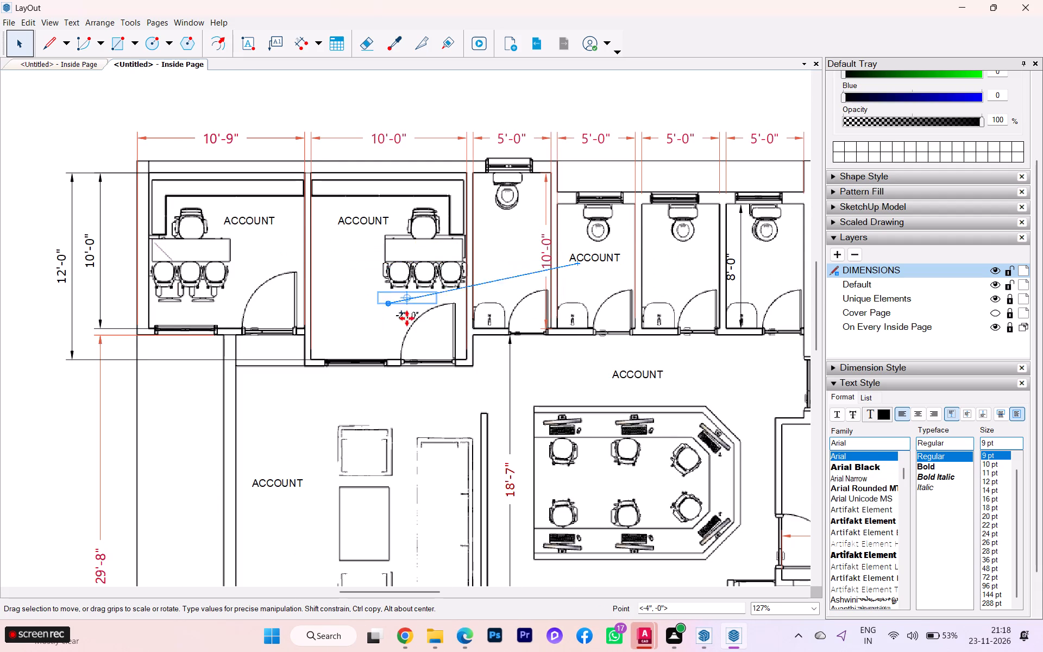
left_click_drag(406, 317, 663, 338)
scroll(436, 341, "down", 6, "ctrl")
scroll(469, 248, "down", 2)
scroll(624, 344, "up", 2)
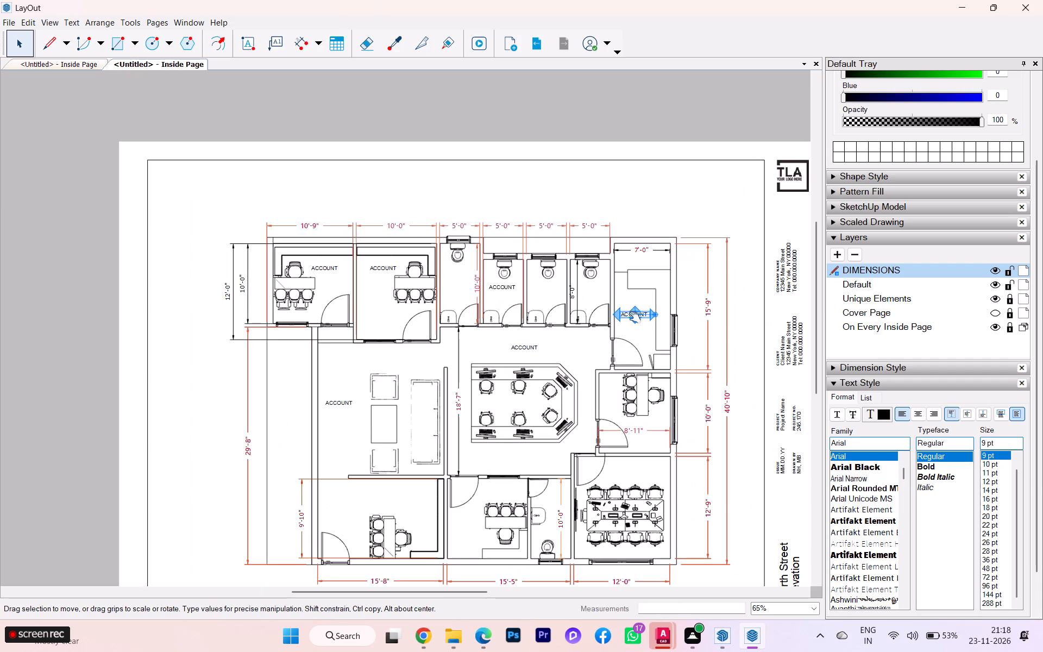
left_click_drag(633, 316, 633, 323, "ctrl")
Copy the ACCOUNT label into the meeting room above its table, and into the 8'-11" wide office beneath its width dimension.
scroll(635, 316, "up", 2, "ctrl")
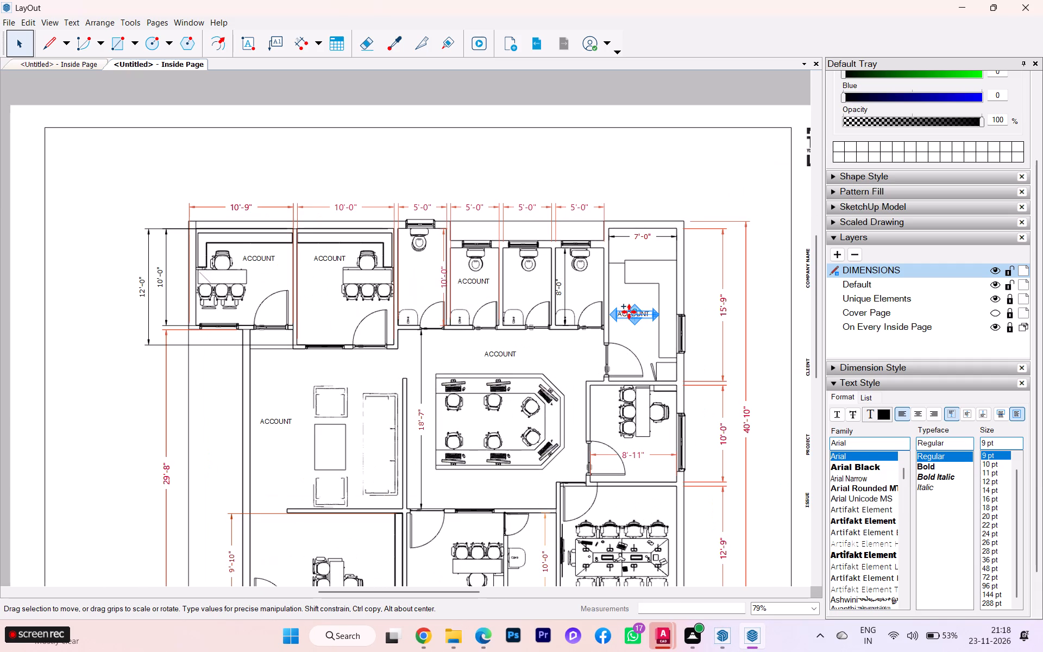
left_click_drag(628, 311, 622, 429, "ctrl")
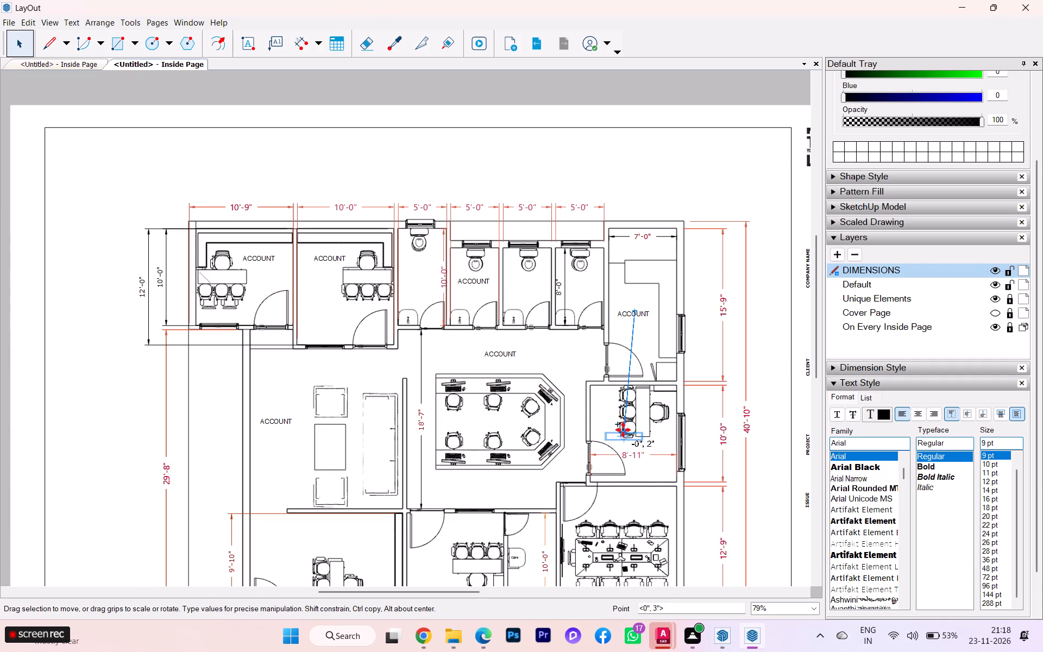
left_click_drag(622, 429, 639, 499, "ctrl")
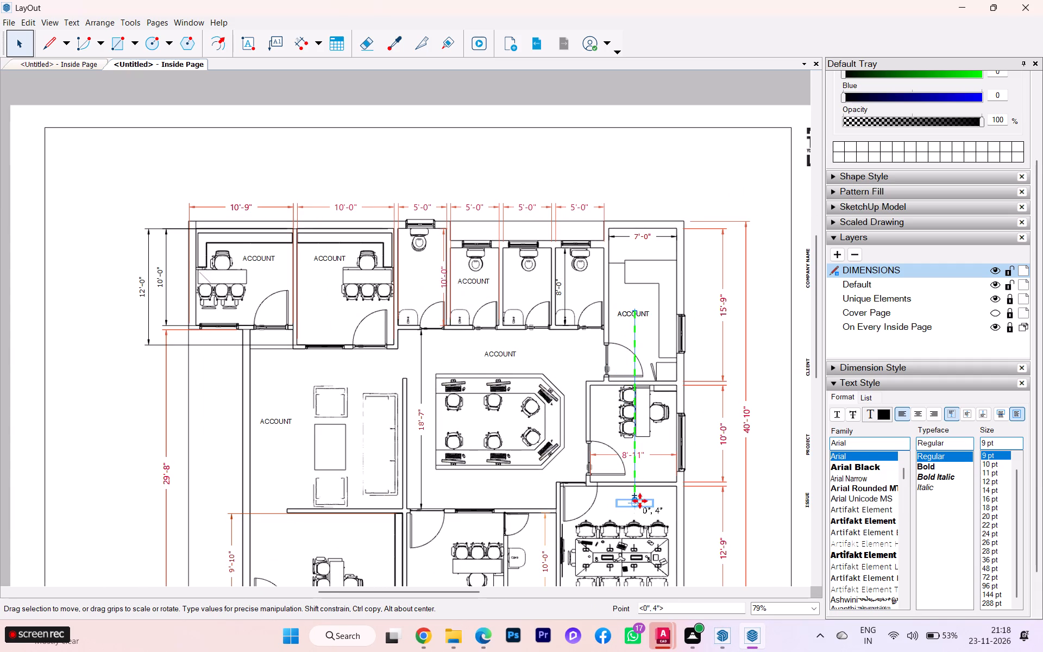
scroll(640, 518, "up", 3, "ctrl")
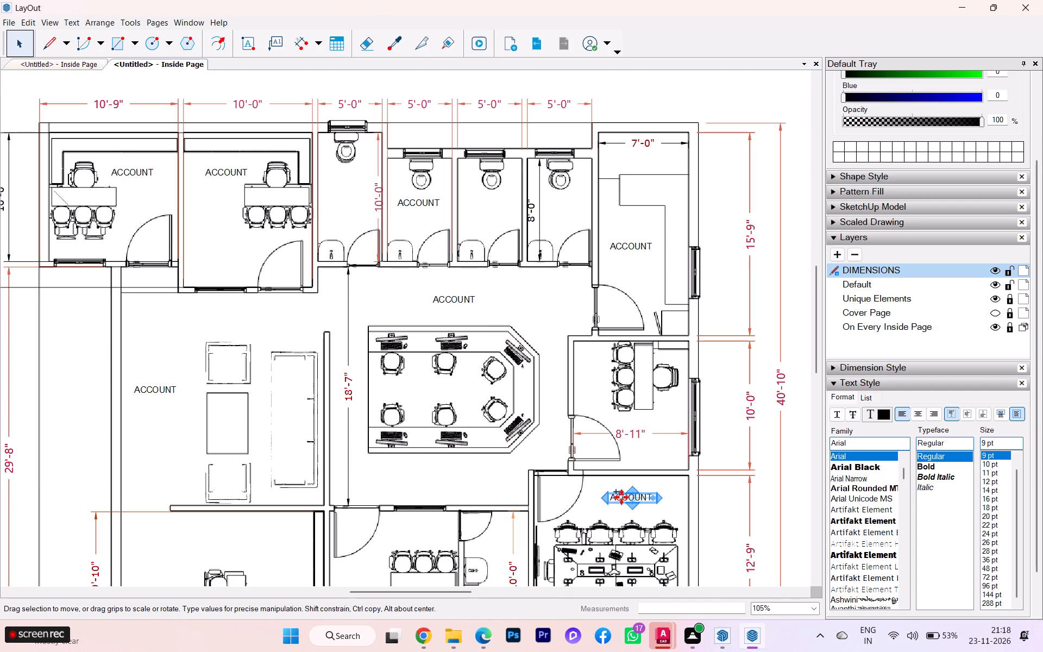
left_click_drag(619, 497, 640, 444, "ctrl")
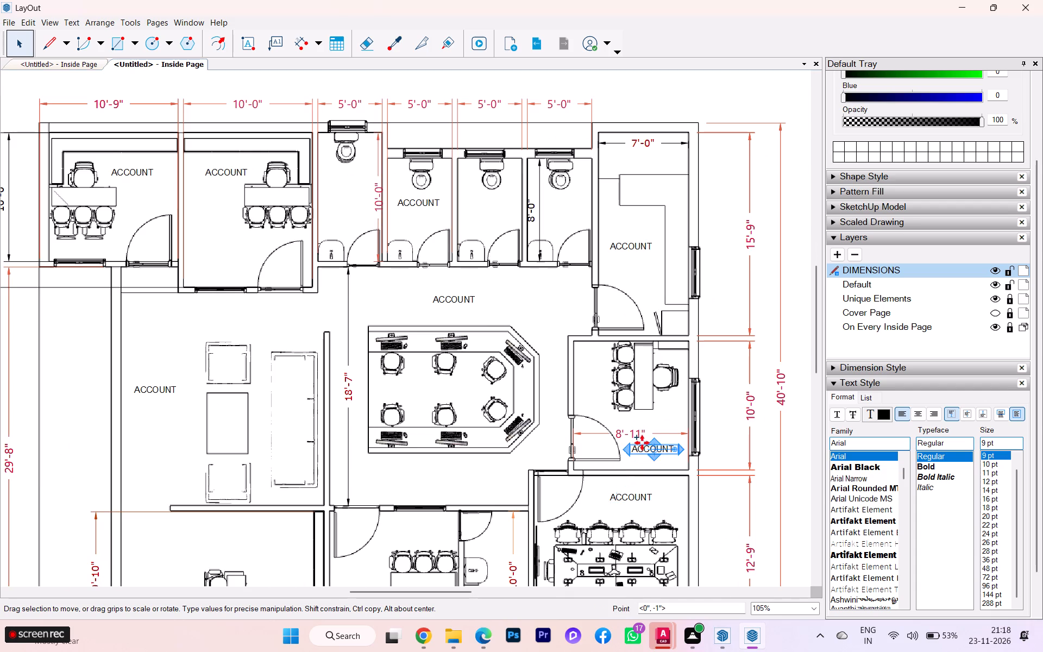
Copy the ACCOUNT label into the lower middle office, beside its desk.
scroll(566, 347, "down", 2)
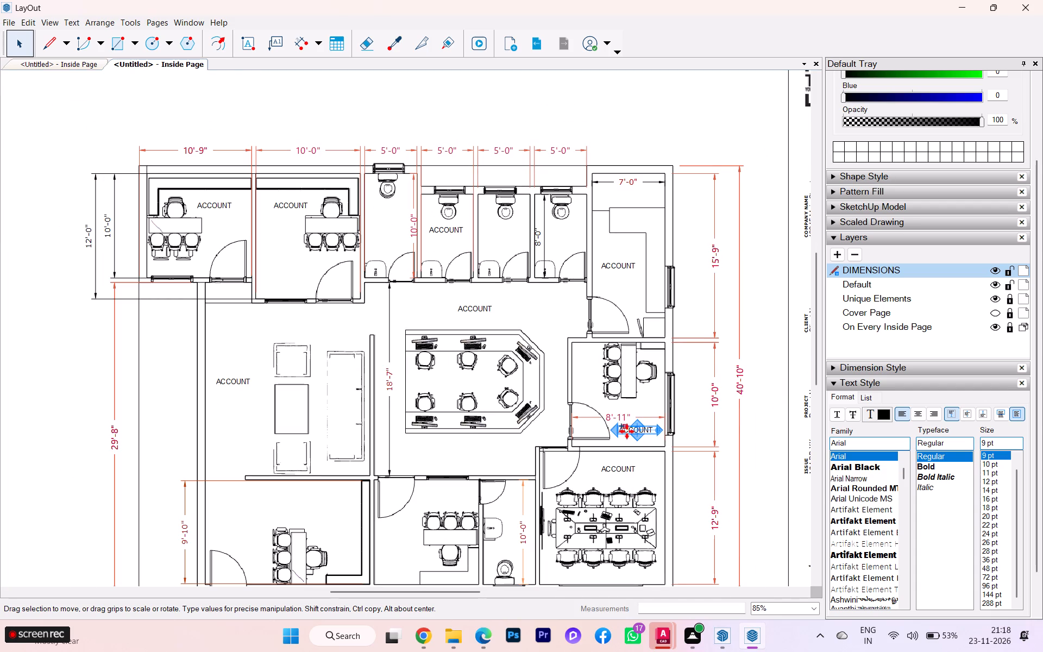
left_click_drag(627, 430, 385, 546, "ctrl")
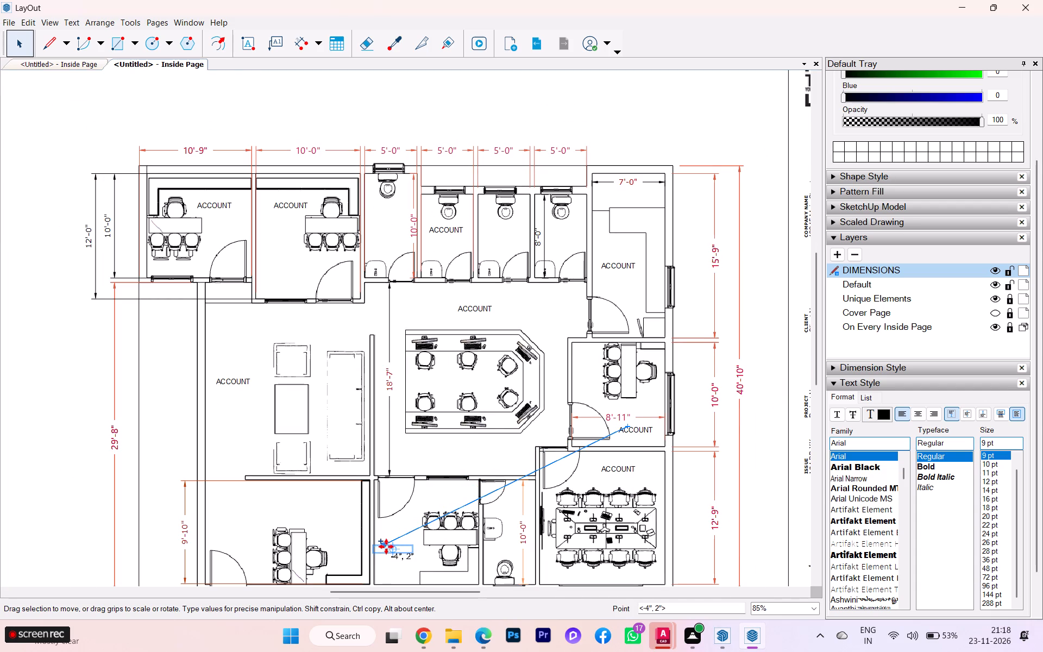
left_click_drag(385, 546, 392, 547, "ctrl")
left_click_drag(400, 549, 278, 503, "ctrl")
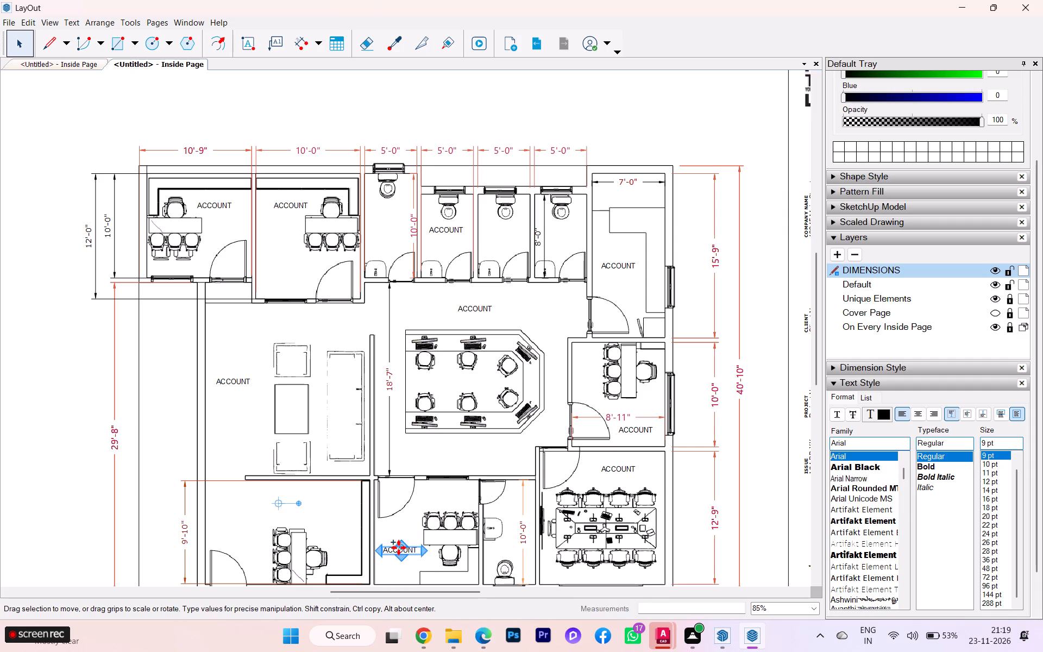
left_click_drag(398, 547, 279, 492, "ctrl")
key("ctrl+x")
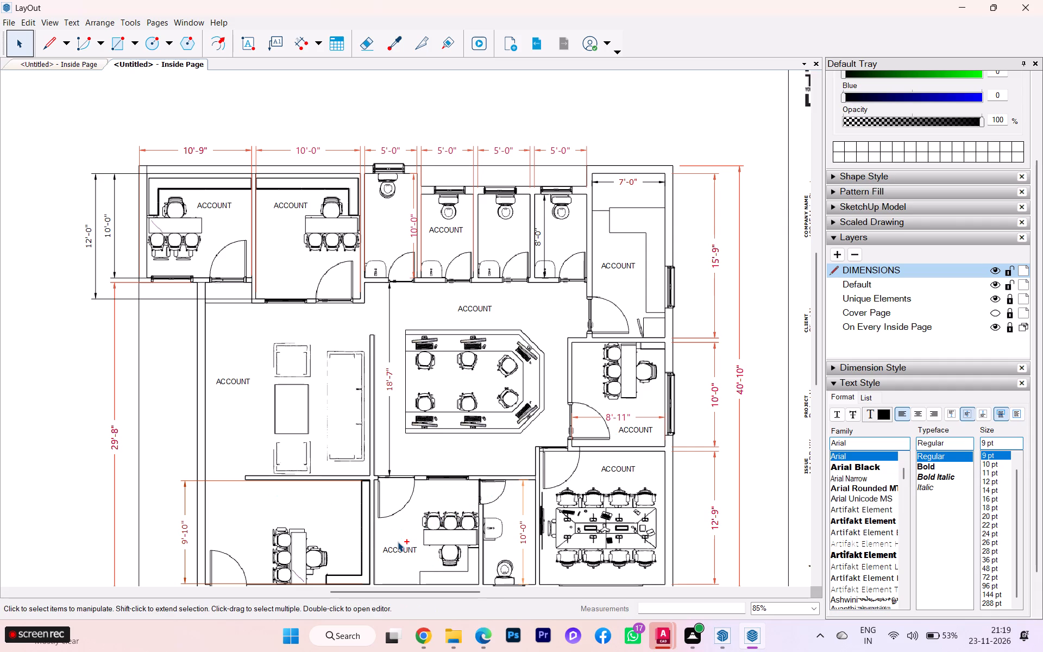
Copy the lower middle office's ACCOUNT label into the lower-left office, above its desk.
left_click(398, 547, "ctrl")
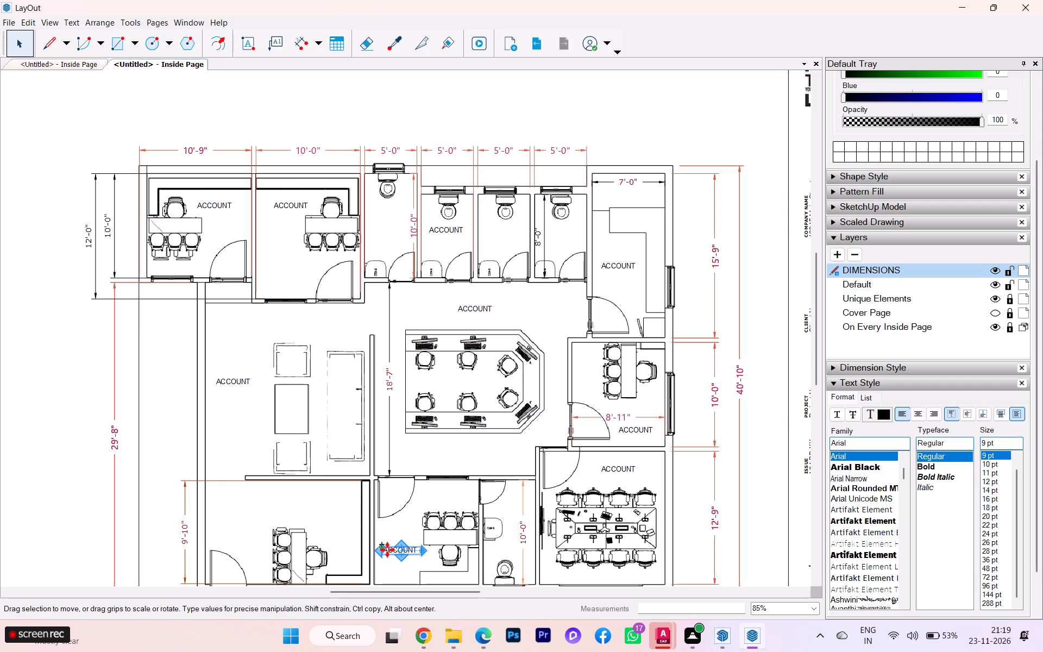
left_click_drag(386, 549, 286, 500, "ctrl")
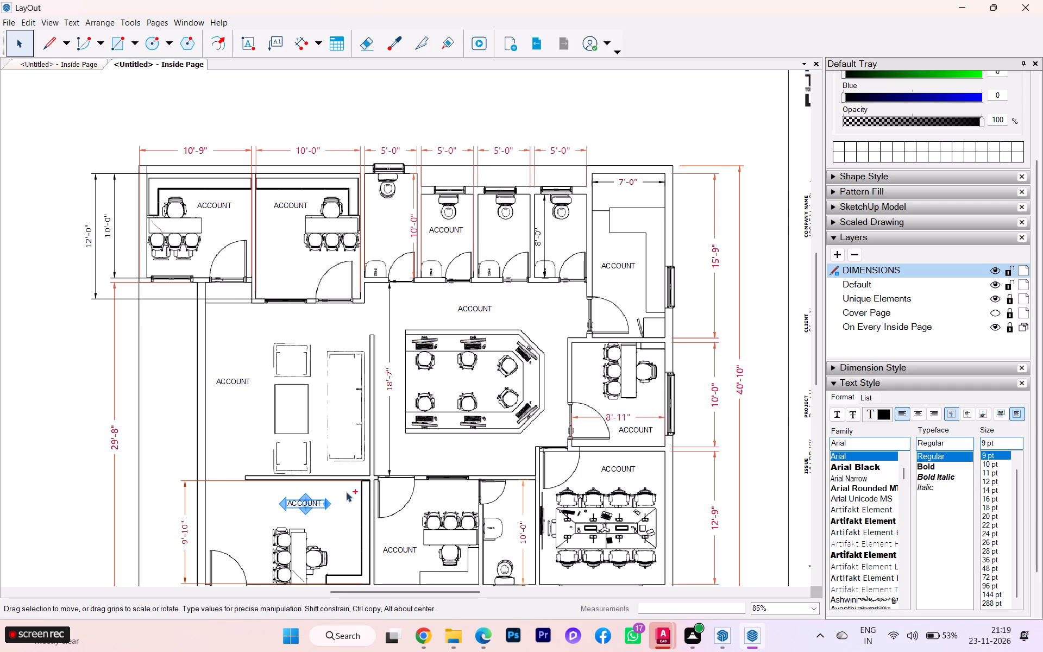
Open the ACCOUNT label in the 10'-0" wide second office for editing and clear its text.
scroll(517, 512, "down", 2)
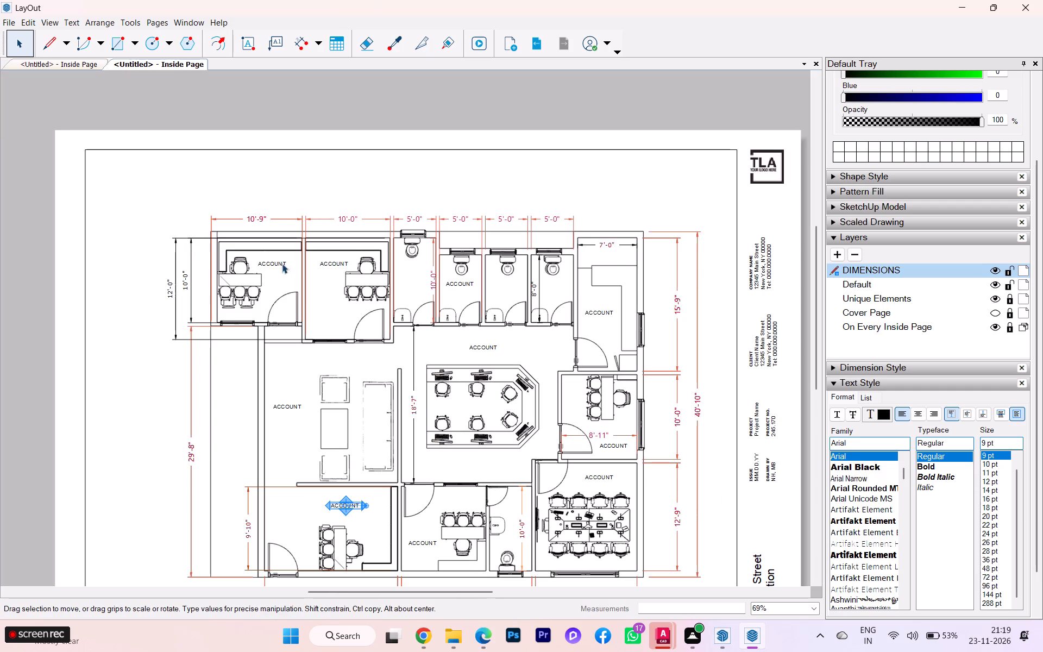
scroll(347, 257, "up", 3)
left_click(334, 265)
scroll(337, 264, "up", 1)
scroll(337, 264, "down", 1)
scroll(337, 264, "up", 5)
scroll(342, 252, "down", 1)
scroll(342, 252, "up", 2)
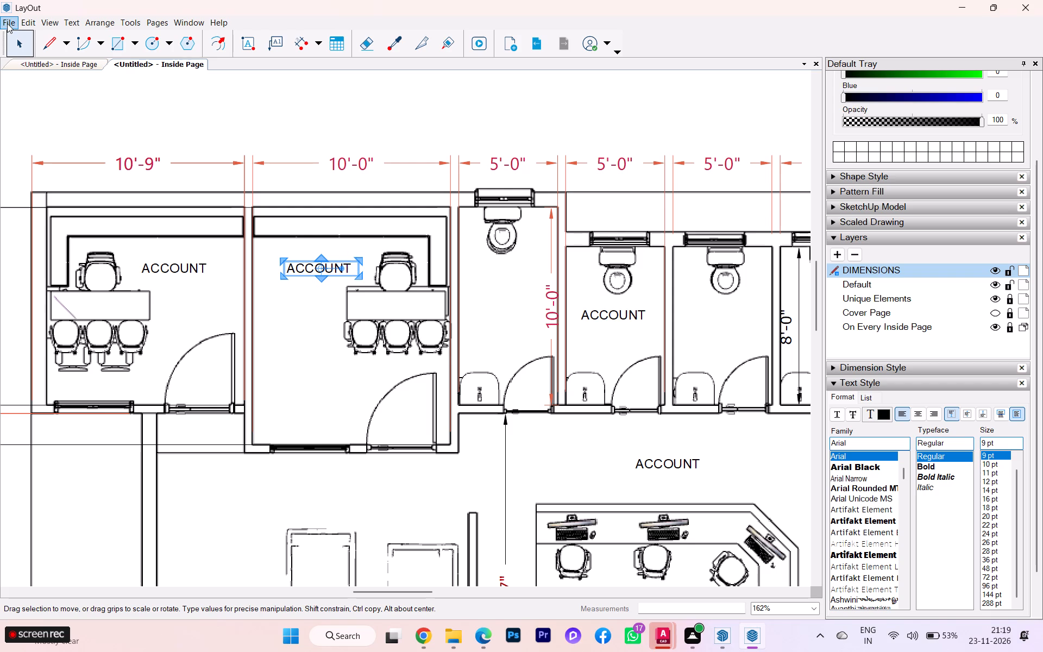
left_click(18, 35)
double_click(328, 266)
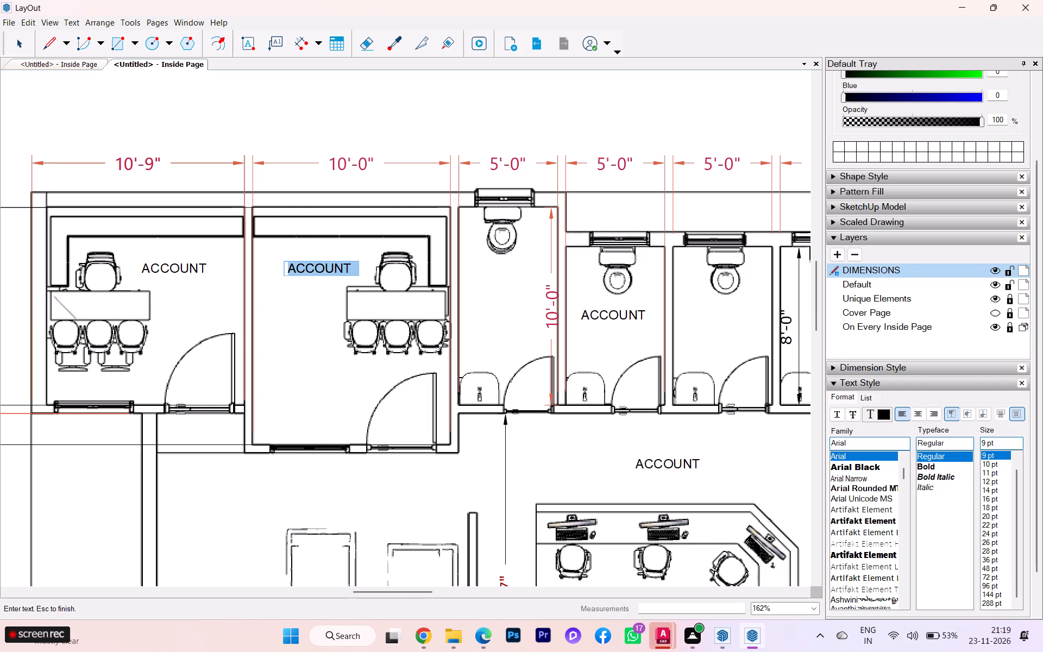
scroll(343, 268, "up", 3)
left_click_drag(356, 269, 267, 261)
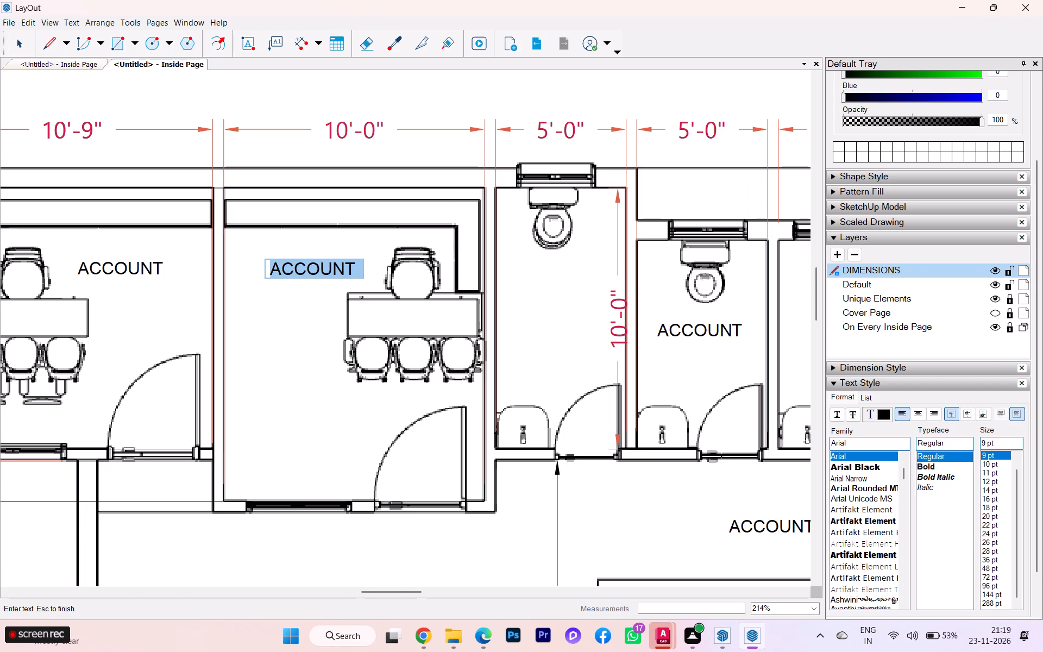
left_click(357, 267)
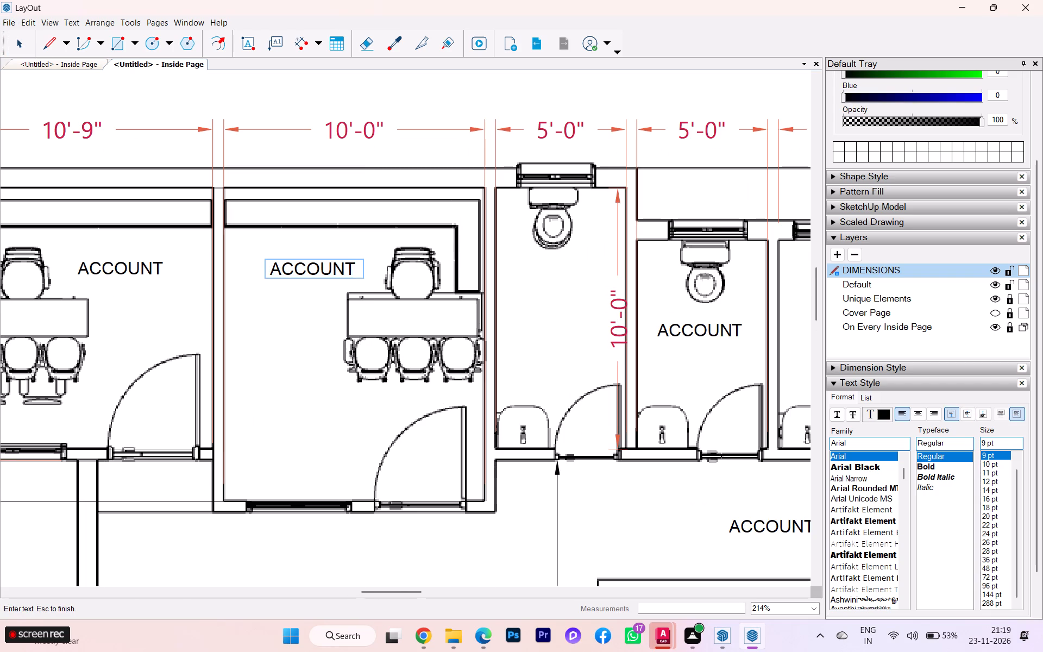
key("BackSpace")
key("BackSpace")
key("BackSpace")
key("BackSpace")
key("BackSpace")
key("BackSpace")
key("BackSpace")
key("BackSpace")
key("BackSpace")
key("BackSpace")
key("BackSpace")
key("BackSpace")
key("BackSpace")
key("BackSpace")
key("BackSpace")
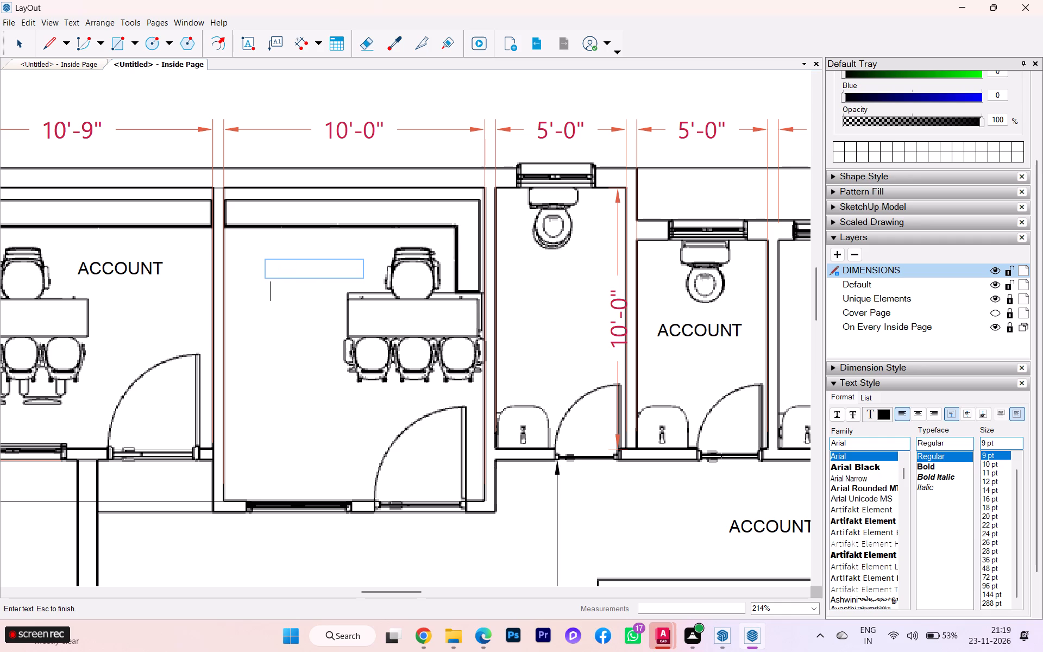
Switch to the AutoCAD floor plan to check the second office's room name, and return to LayOut.
key("alt+Tab")
key("alt+Tab")
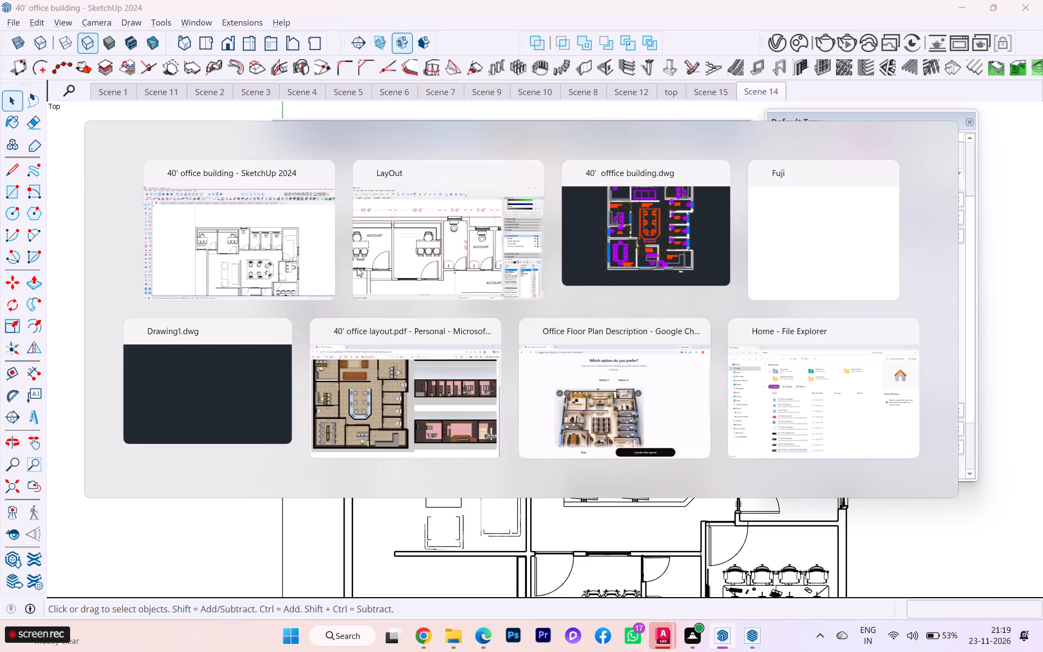
key("alt+Tab")
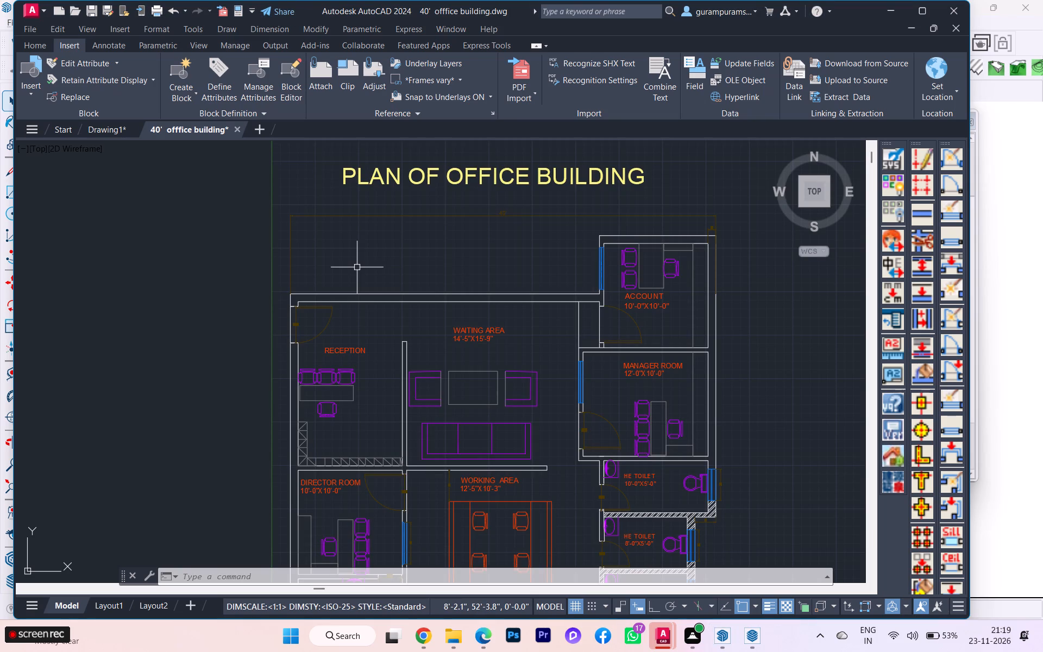
key("alt+Tab")
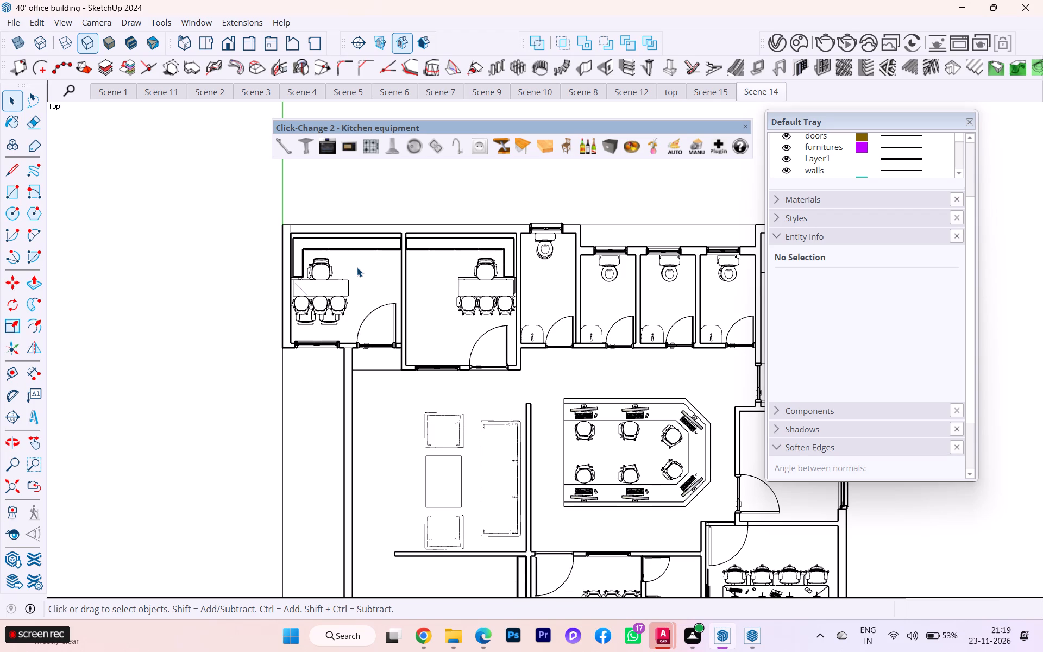
key("alt+Tab")
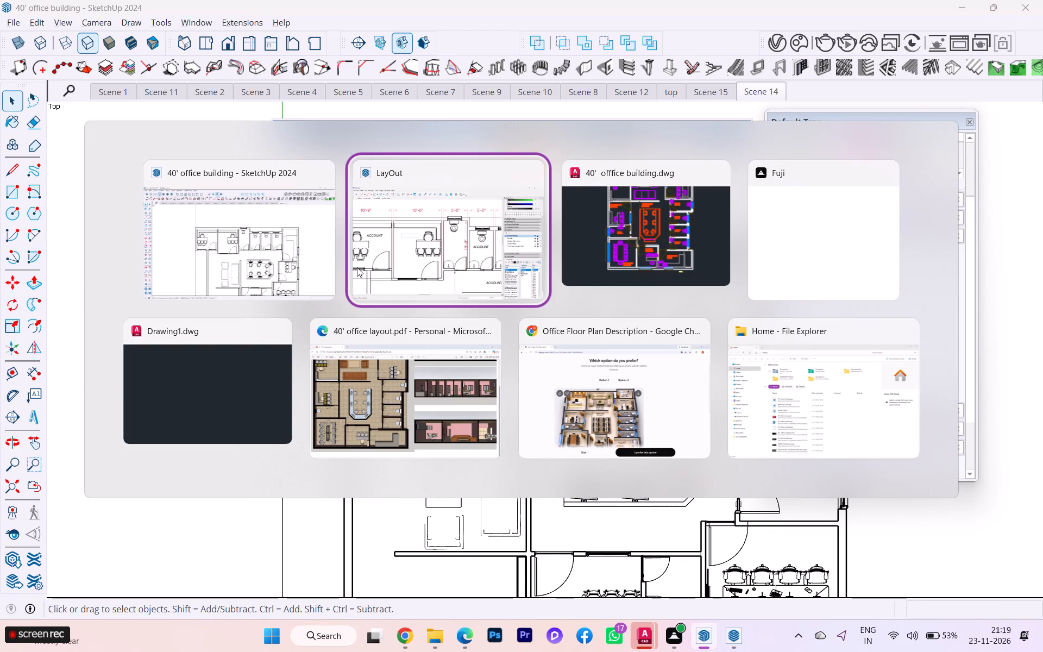
key("alt+Tab")
key("alt+Tab")
key("alt+Tab")
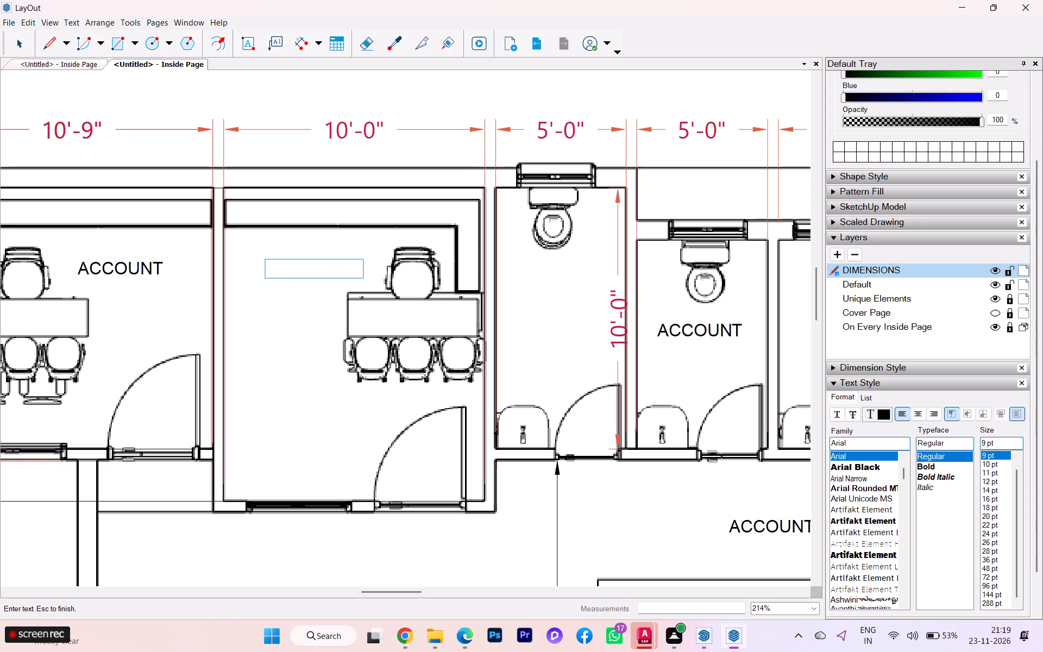
Enter MANAGER ROOM as the second office's label text.
type("MAB")
left_click(357, 267)
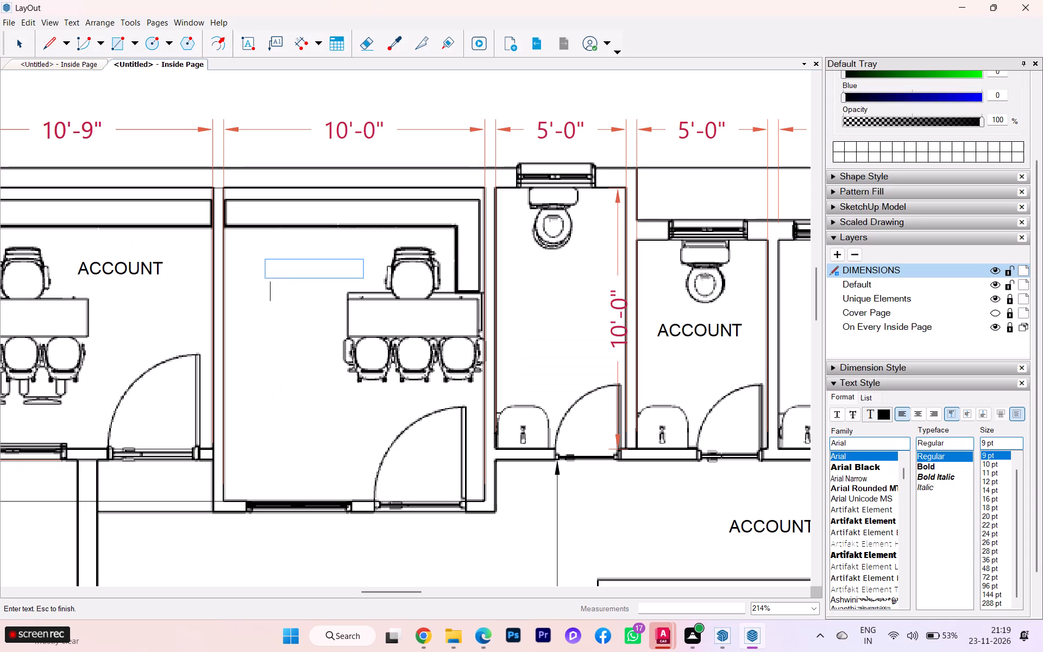
left_click(288, 272)
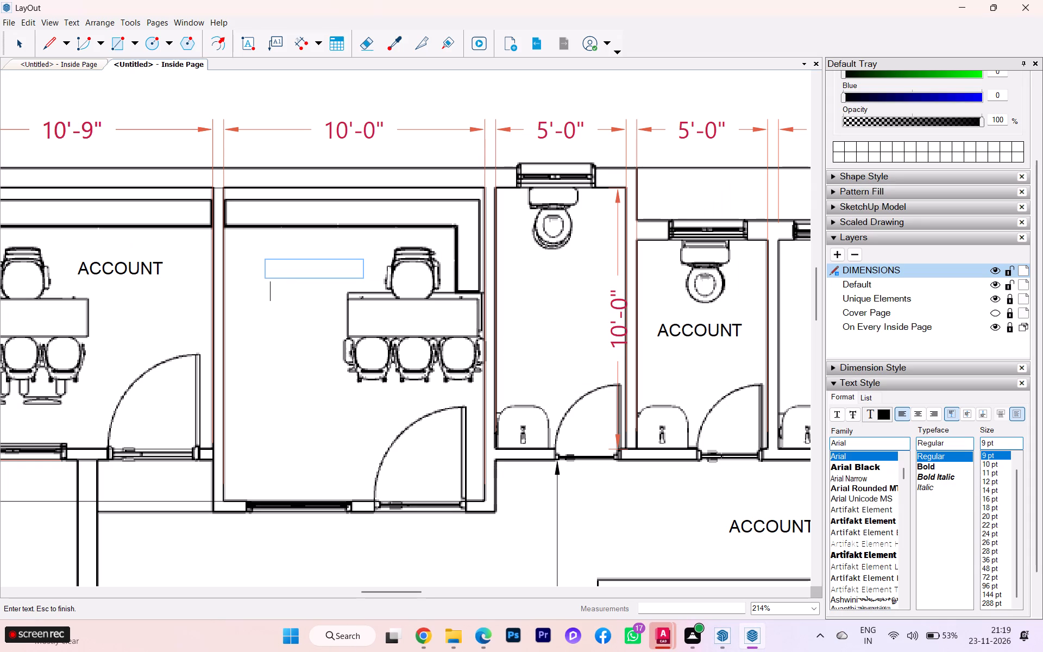
type("MA")
type("NAGER")
key("space")
type("ROOM")
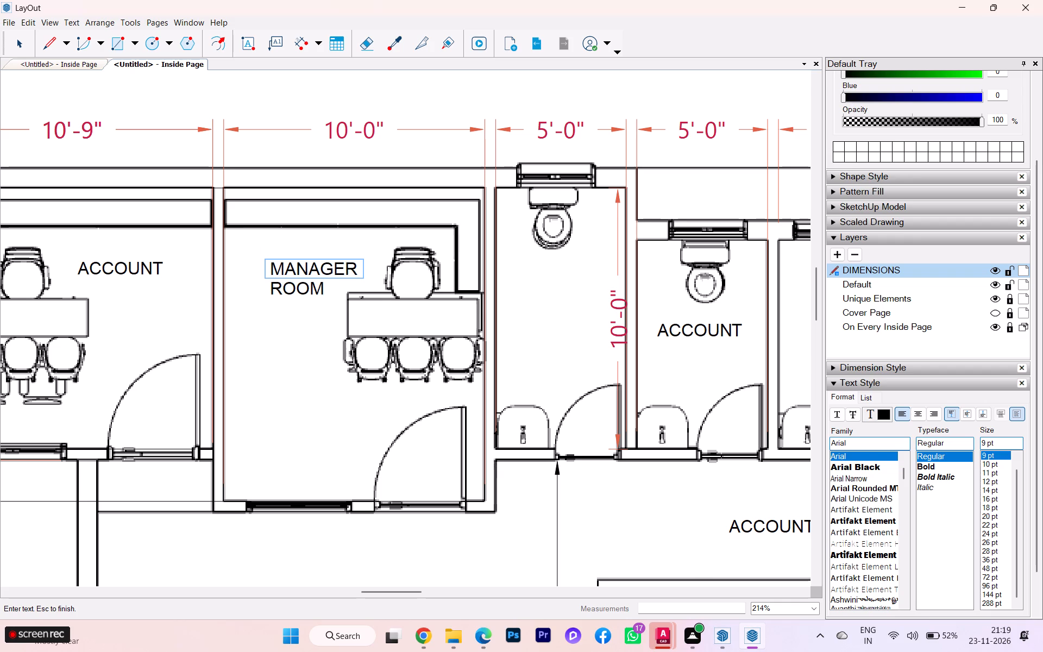
scroll(345, 271, "down", 2)
left_click(315, 313)
scroll(330, 302, "down", 1)
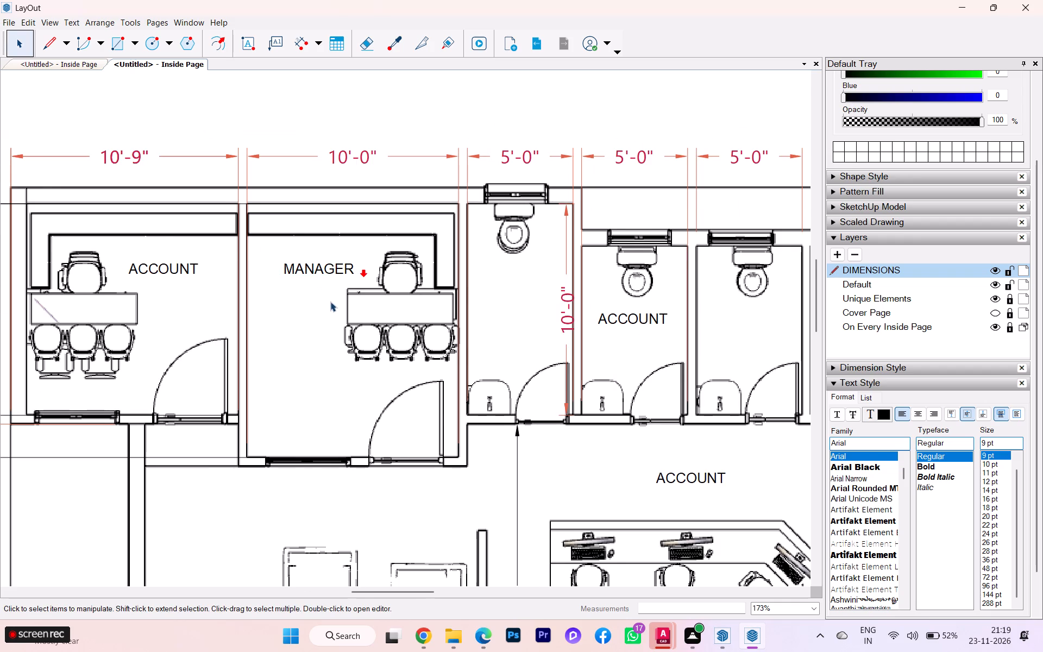
Resize the manager room label's text box to fit both lines, shifting its edge away from the desk.
left_click(318, 266)
scroll(346, 276, "up", 2)
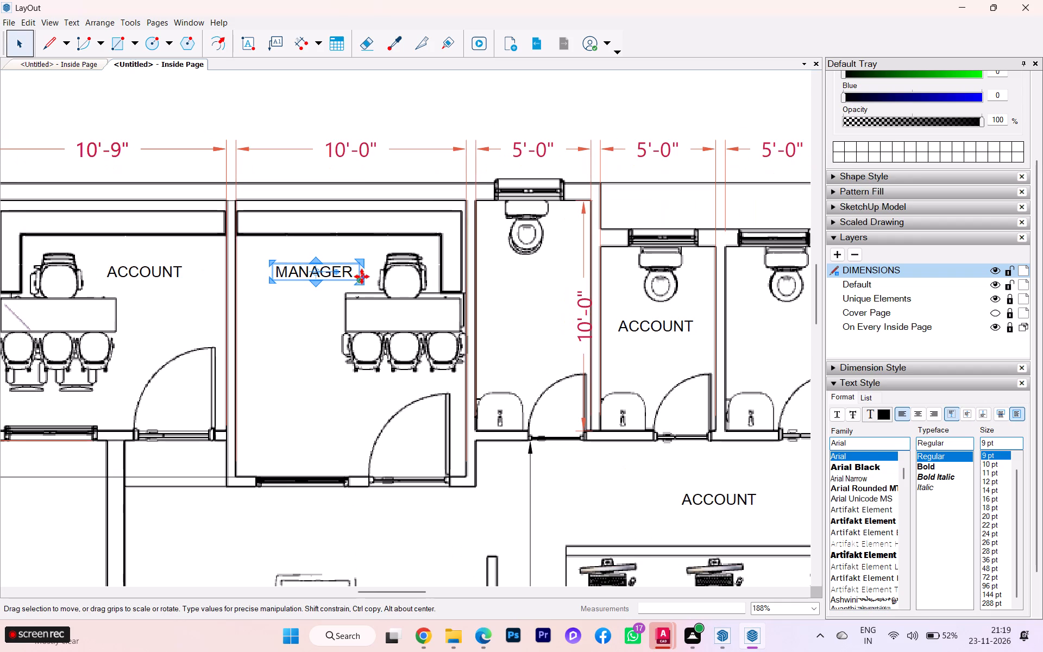
left_click_drag(360, 279, 360, 286)
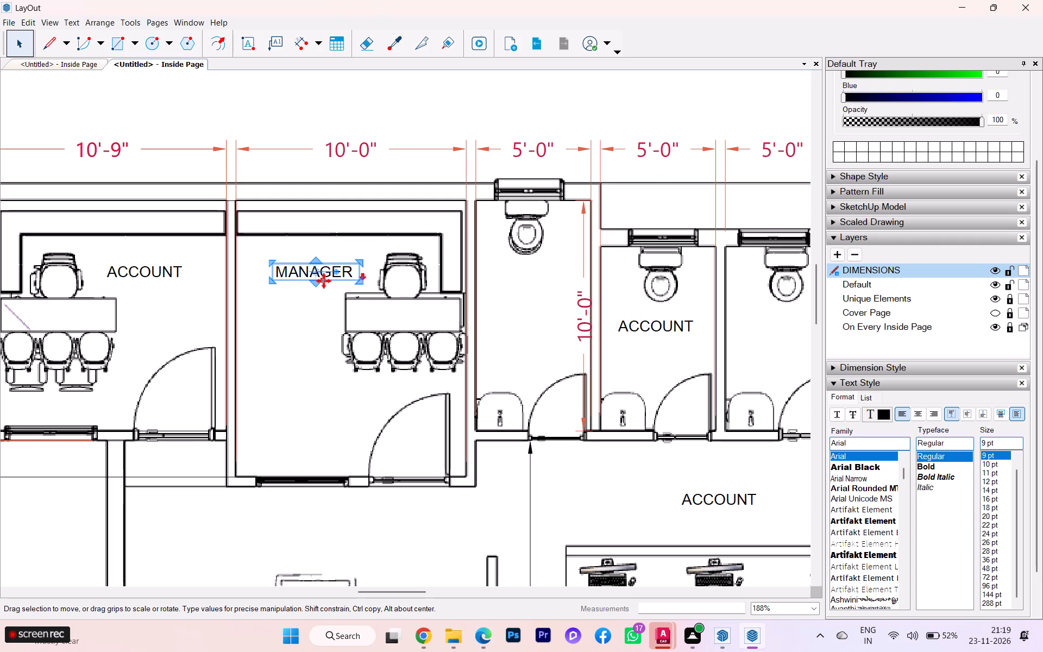
left_click_drag(314, 282, 311, 302)
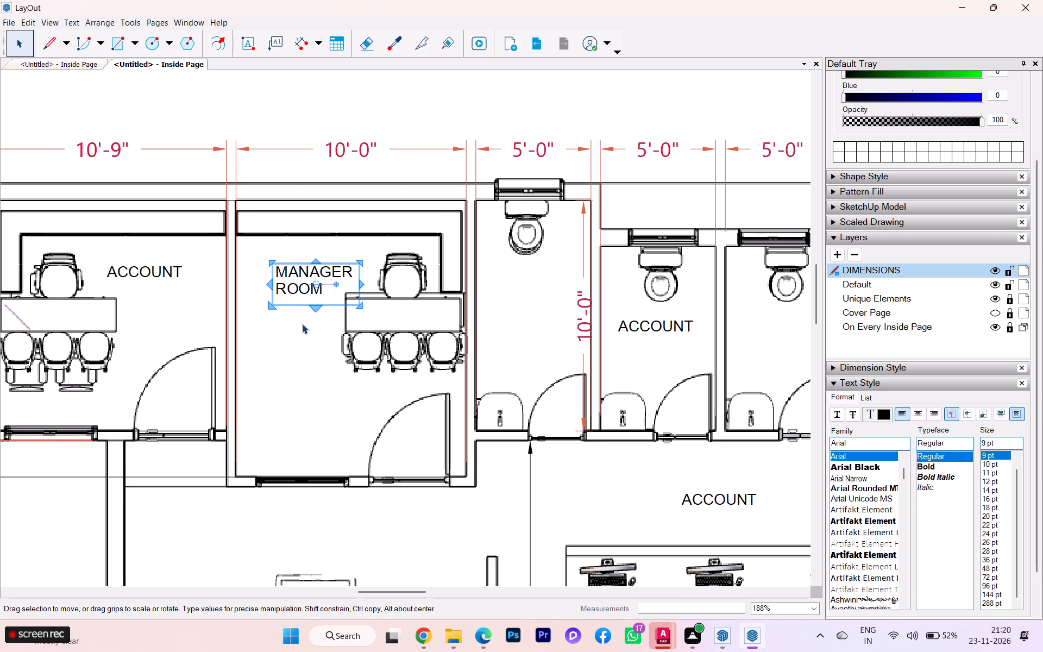
left_click_drag(268, 280, 257, 281)
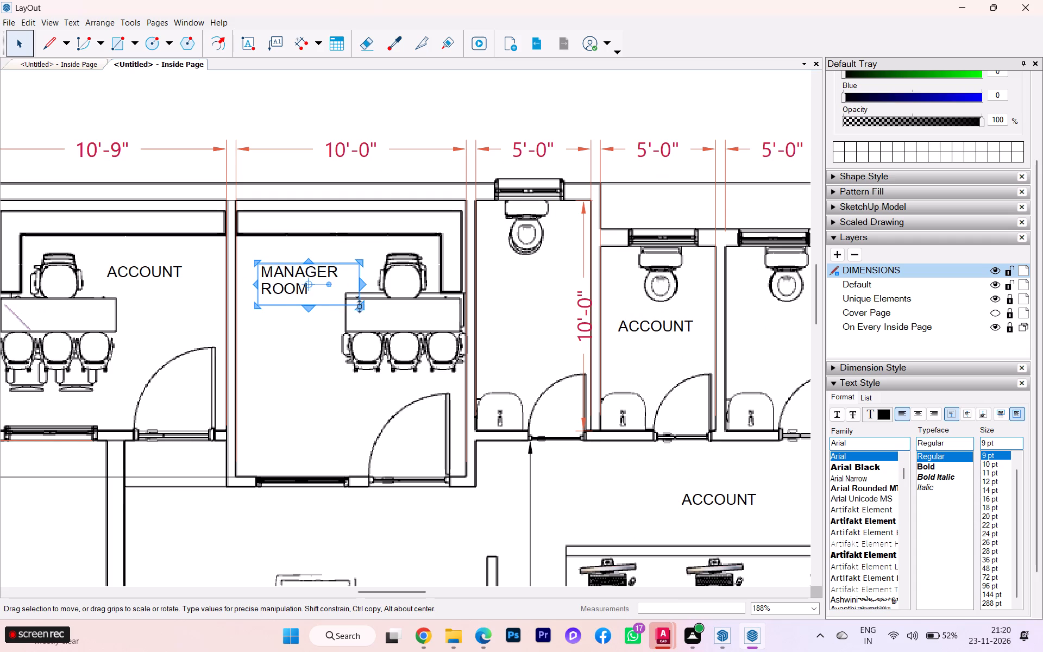
left_click_drag(361, 305, 332, 294)
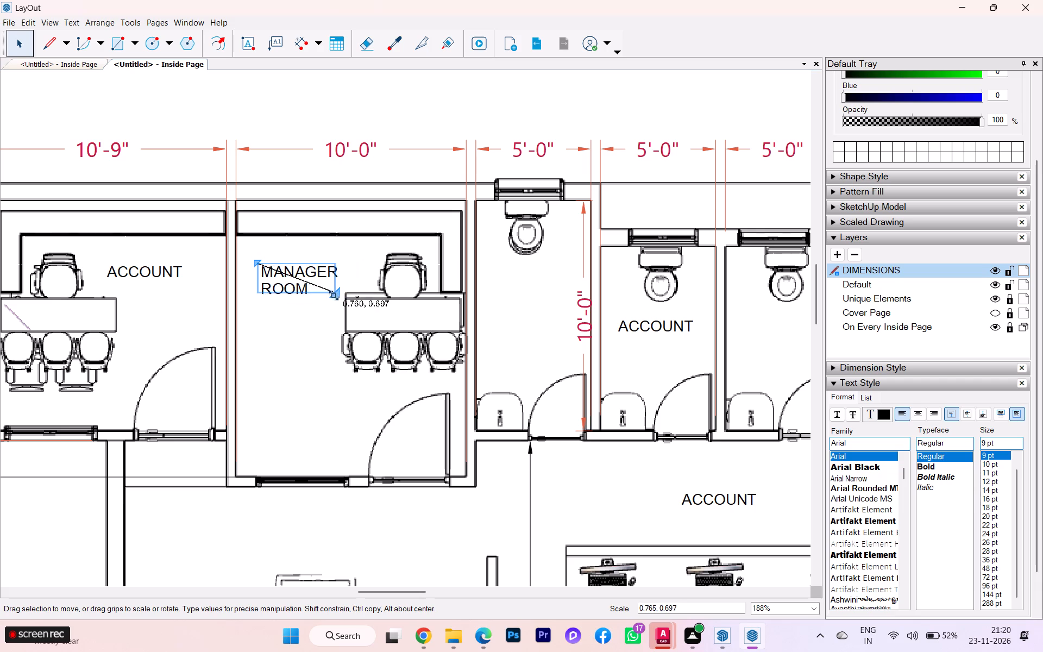
Enlarge the MANAGER ROOM label's text box, extending its upper-left corner until MANAGER fits on one line above ROOM.
left_click_drag(332, 294, 334, 298)
scroll(338, 277, "up", 2)
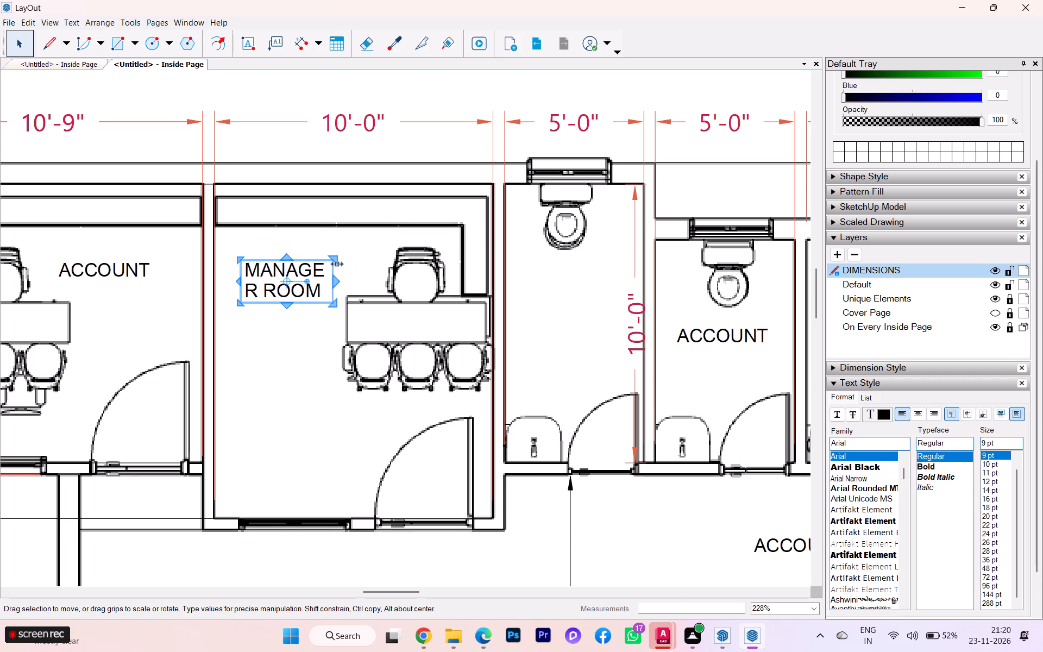
left_click_drag(240, 257, 234, 249)
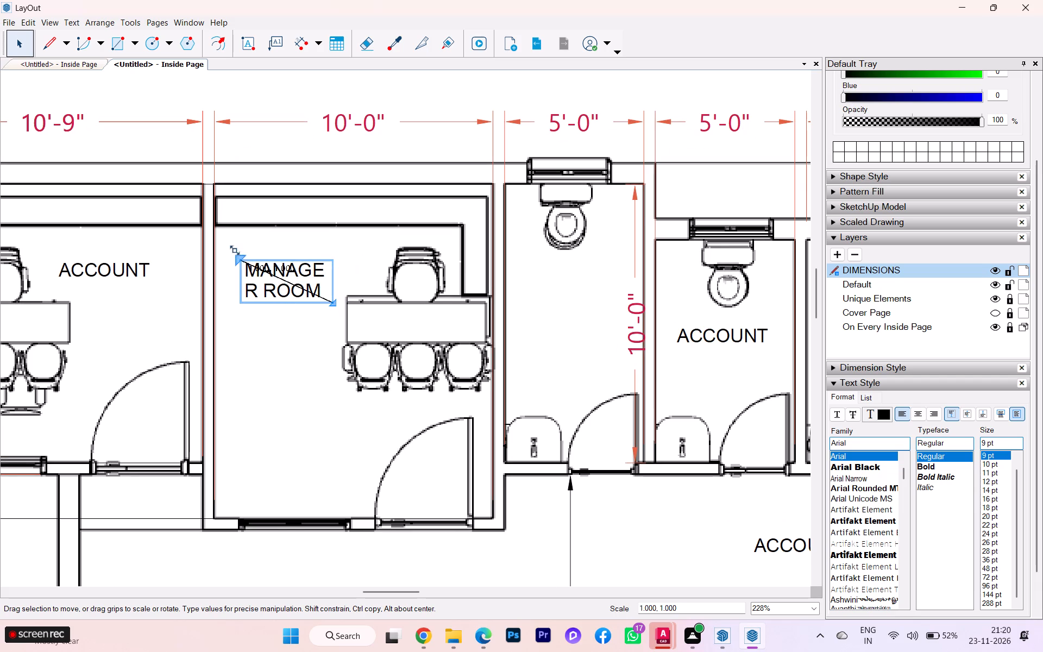
left_click_drag(234, 249, 231, 247)
left_click(294, 333)
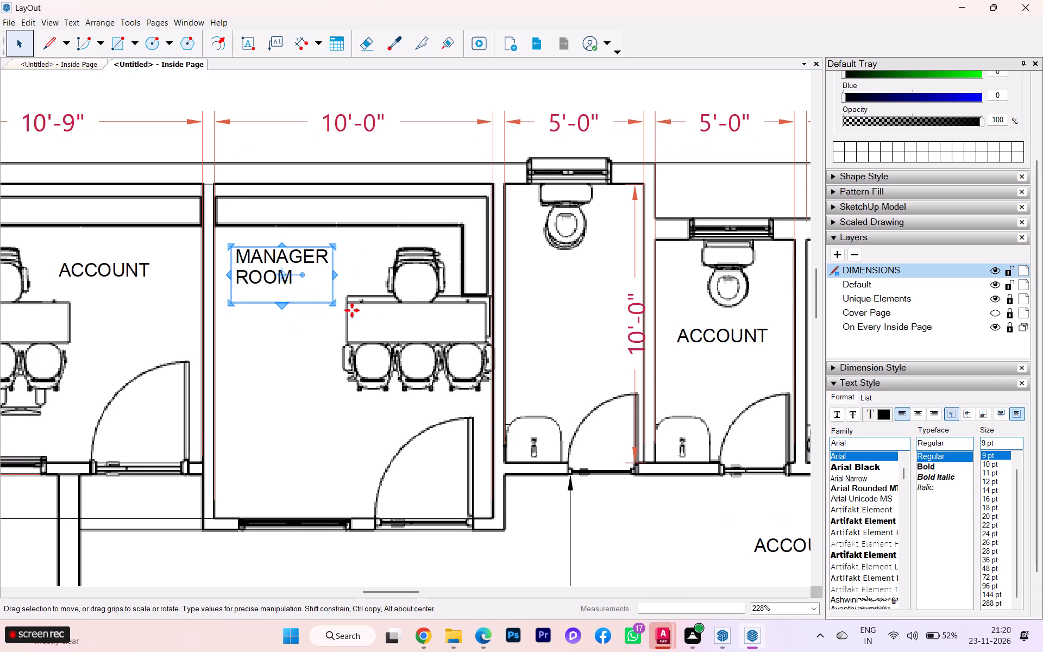
Replace the ACCOUNT label in the second 5'-0" wide room with TOILET.
scroll(351, 309, "down", 6)
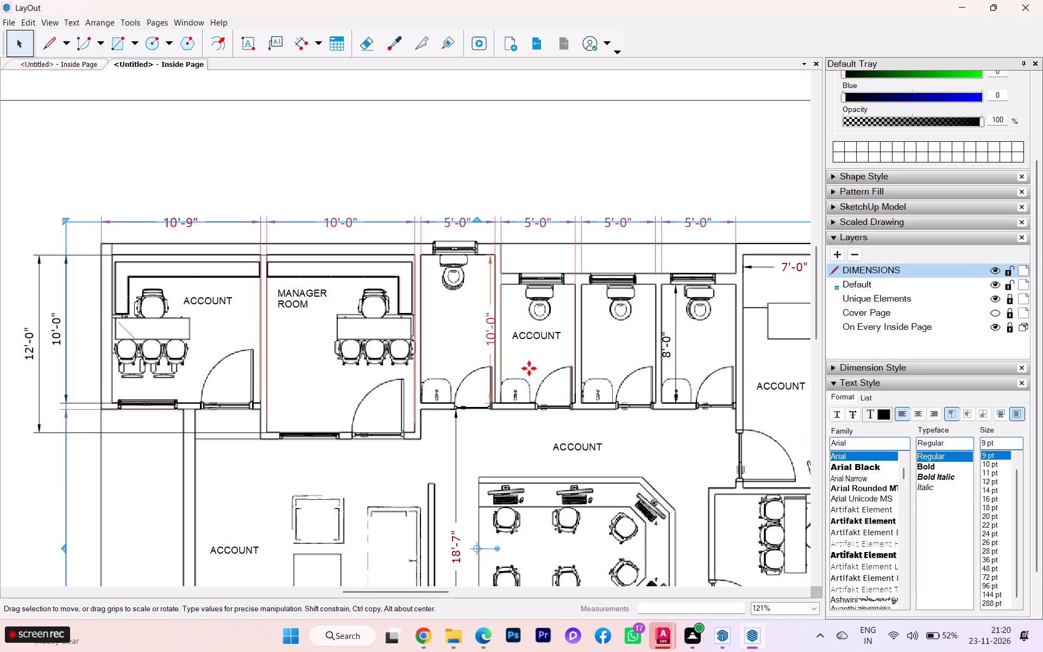
scroll(550, 347, "up", 2)
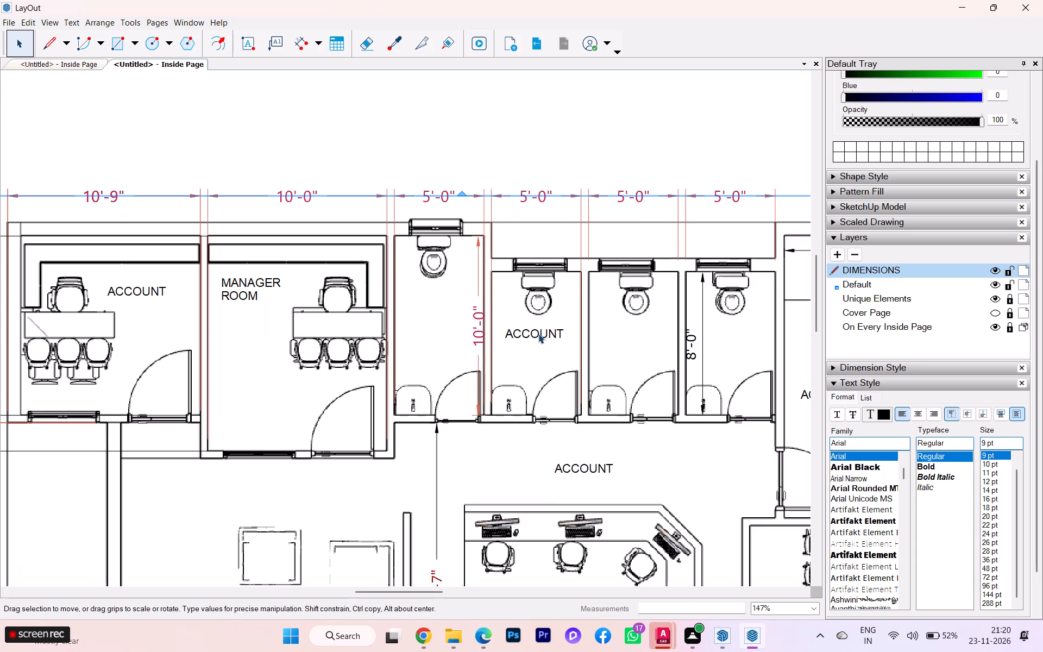
double_click(537, 333)
scroll(548, 332, "up", 3)
left_click_drag(571, 330, 480, 331)
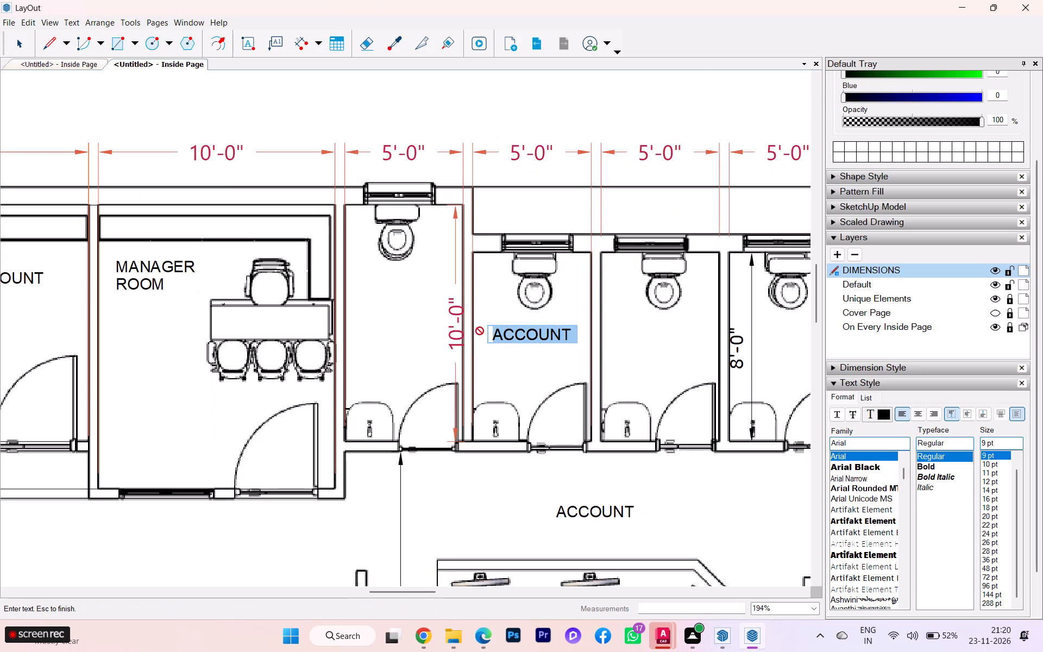
left_click_drag(480, 331, 472, 331)
left_click_drag(569, 333, 467, 333)
key("BackSpace")
key("t")
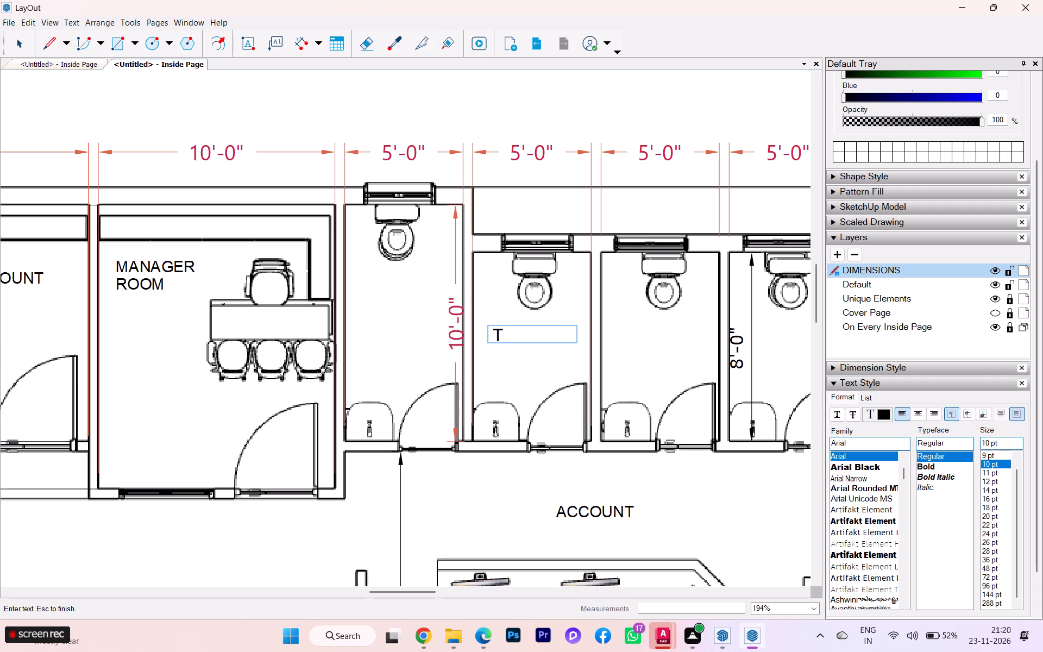
type("OILET")
left_click(541, 355)
Shrink the TOILET label's text box to fit closely around its word.
scroll(534, 347, "down", 2)
scroll(533, 349, "up", 2)
scroll(533, 349, "down", 1)
left_click(532, 337)
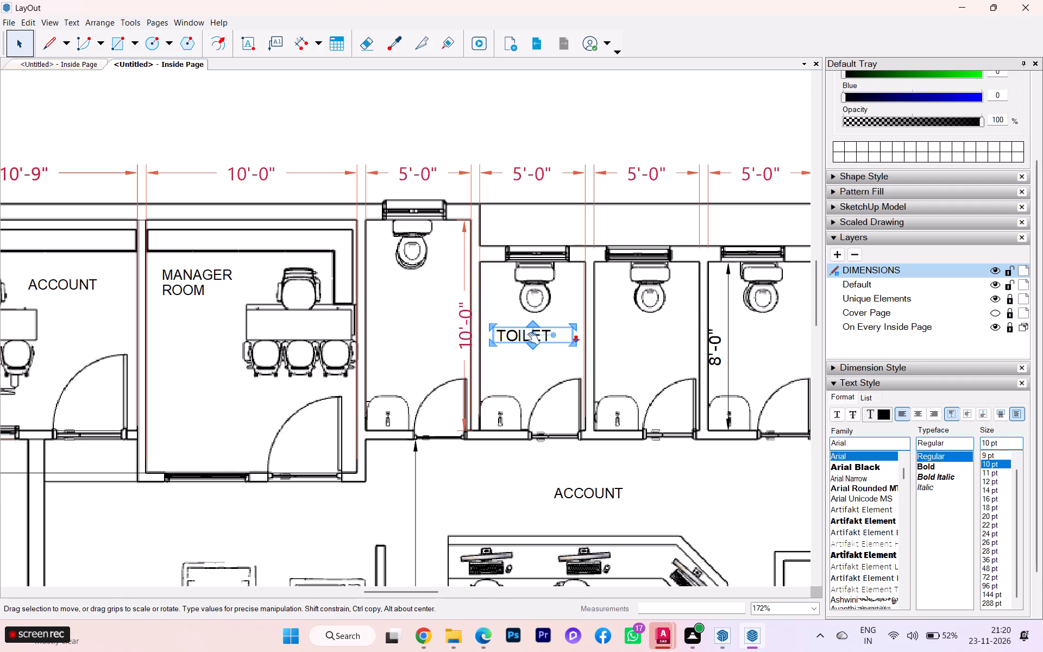
left_click_drag(573, 344, 557, 341)
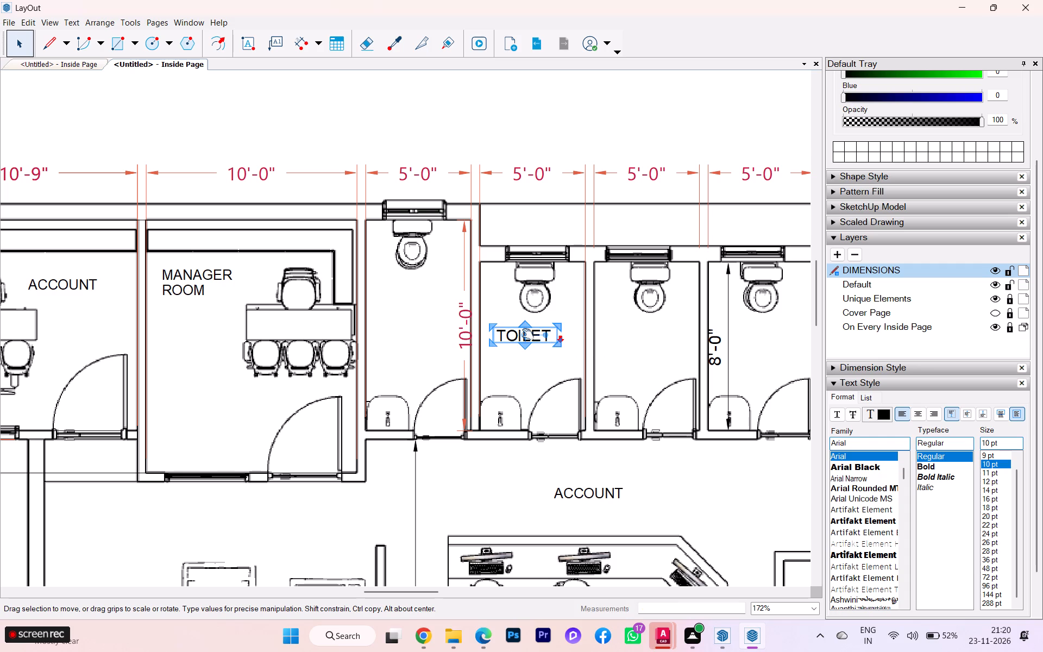
Copy the TOILET label into the other three 5'-0" wide toilet rooms.
scroll(475, 341, "down", 2)
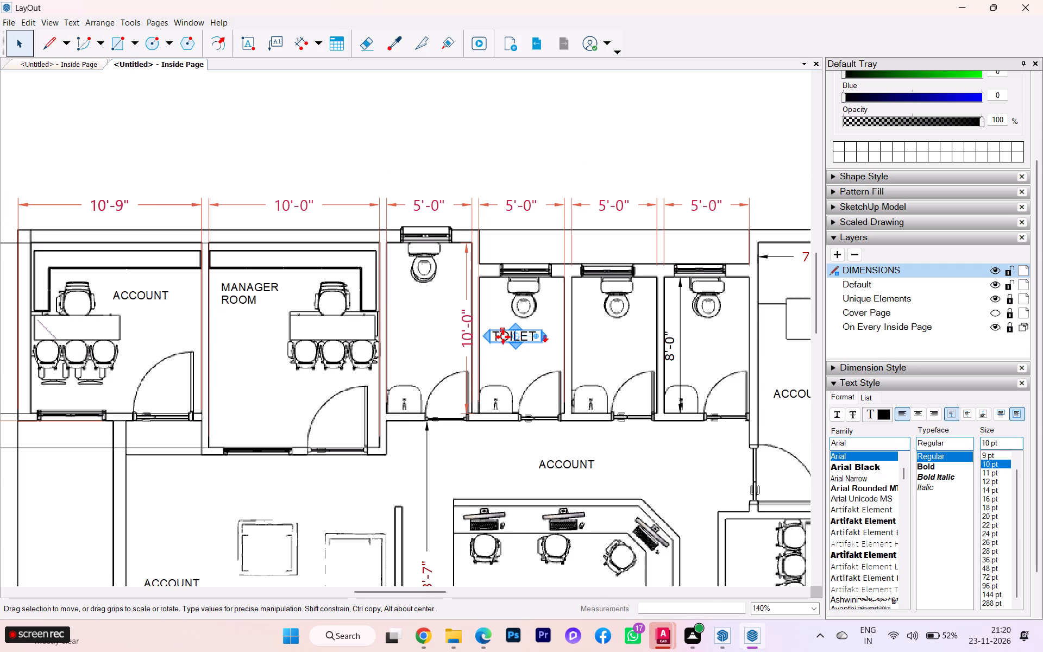
left_click_drag(502, 336, 408, 306)
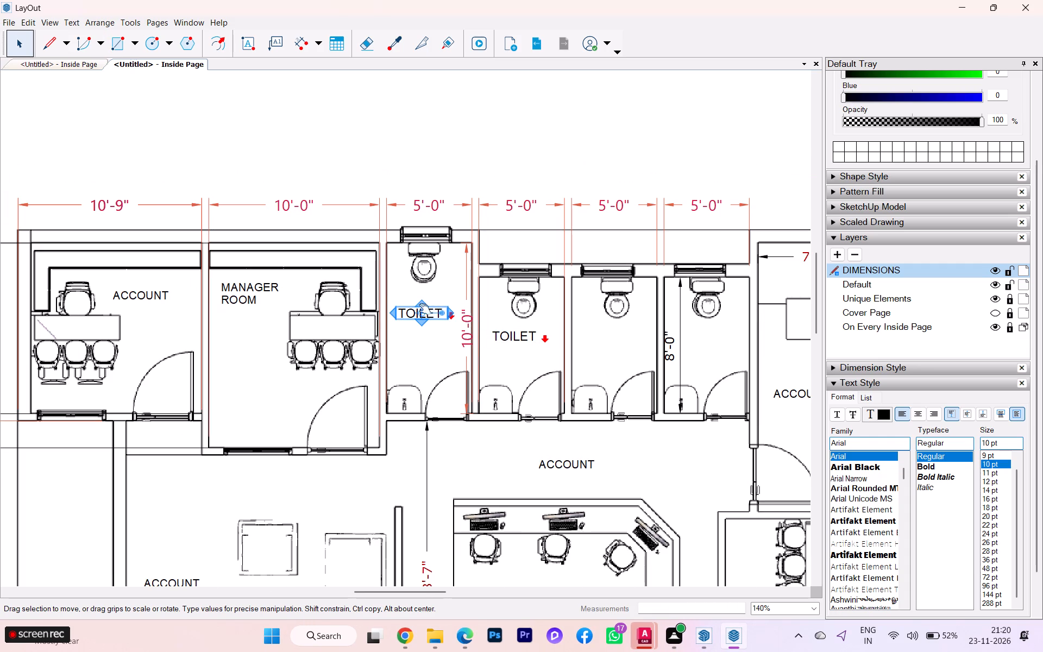
left_click_drag(414, 315, 605, 346, "ctrl")
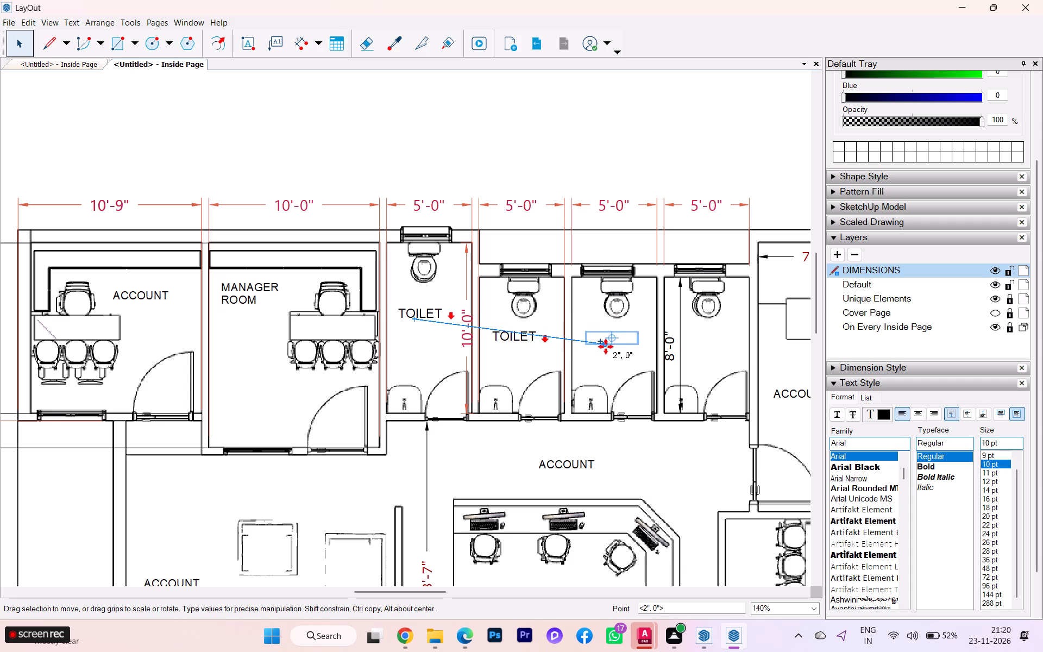
left_click_drag(605, 346, 605, 346, "ctrl")
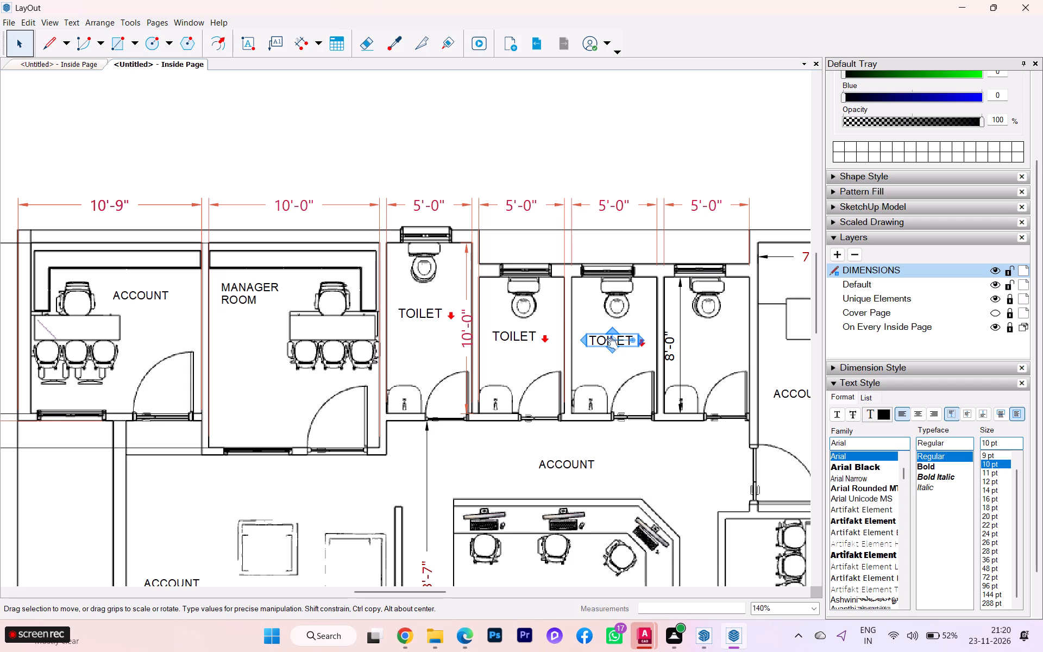
left_click_drag(600, 337, 710, 334, "ctrl")
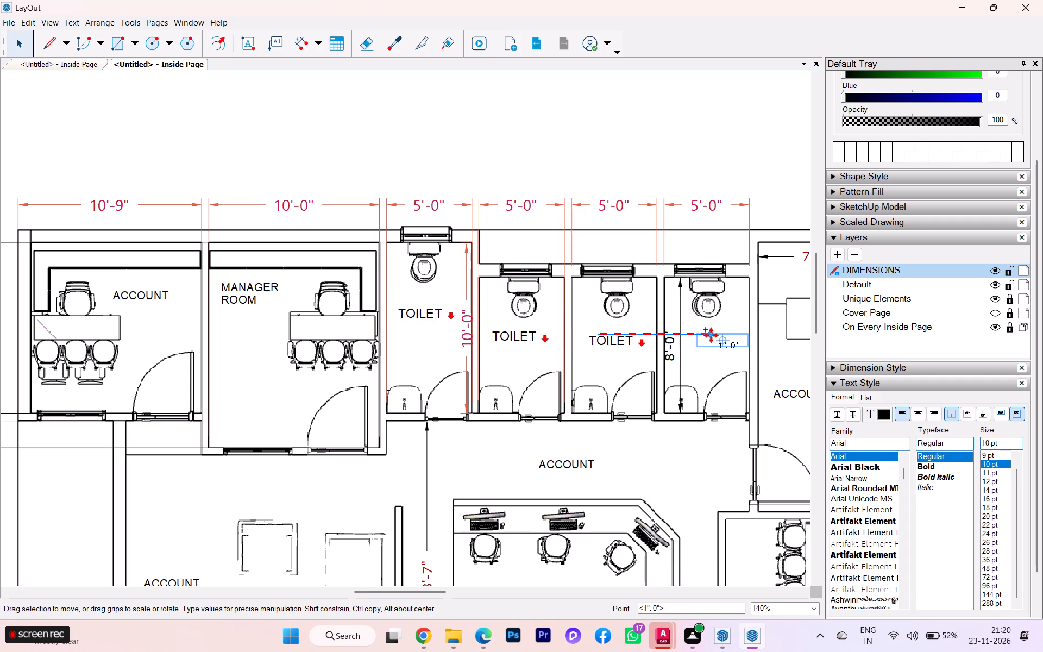
left_click_drag(710, 334, 700, 335, "ctrl")
Replace the ACCOUNT label in the 7'-0" wide room beside the toilets with PANTRY ROOM.
scroll(462, 316, "down", 3)
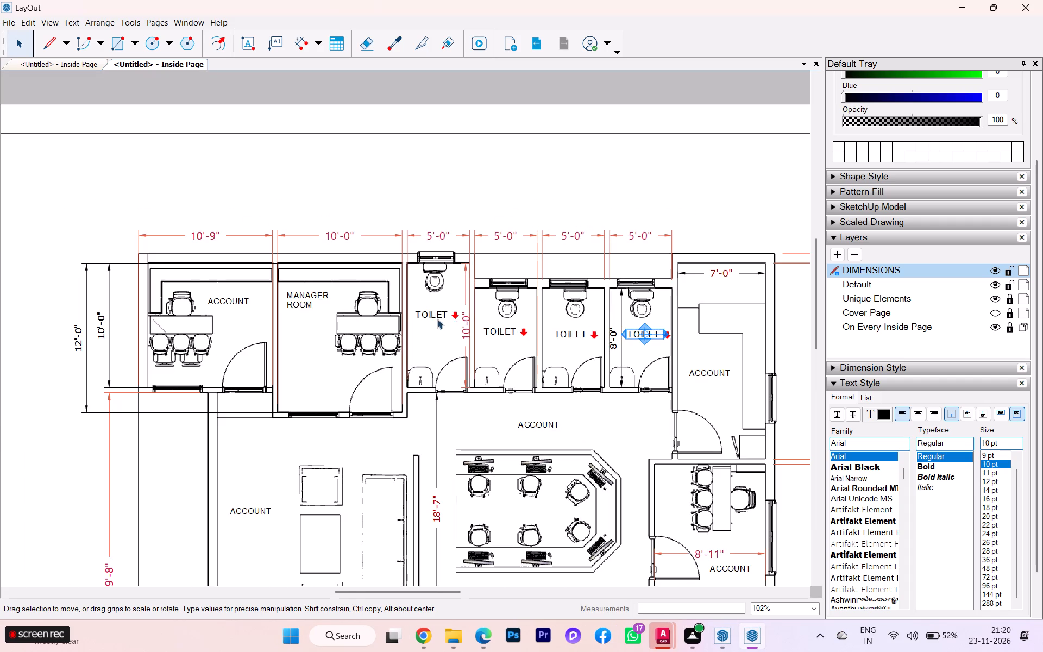
scroll(419, 321, "down", 5)
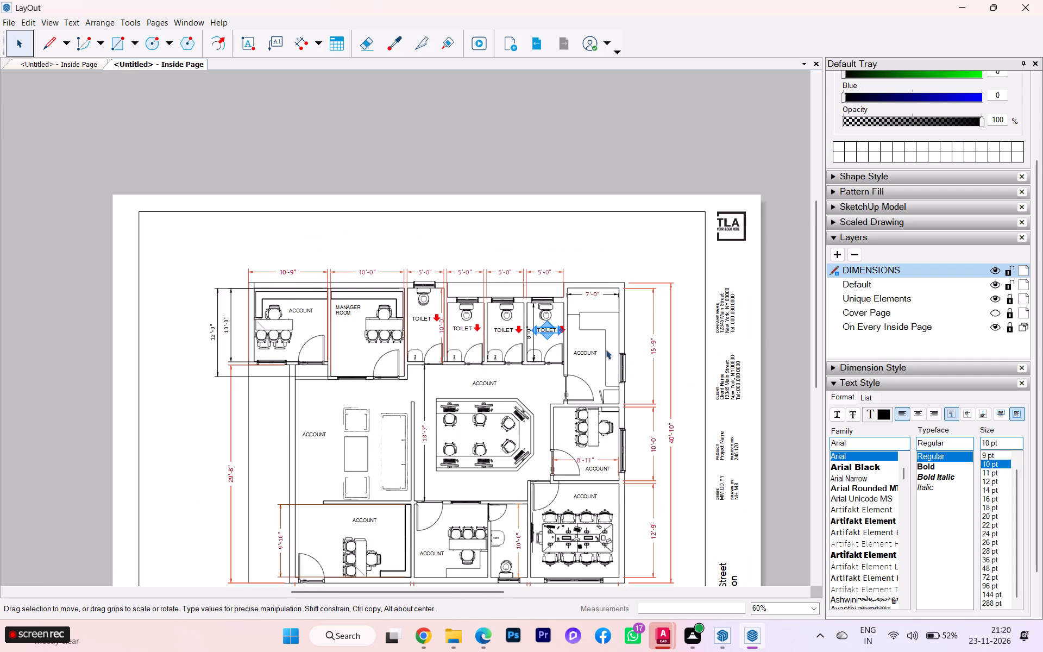
scroll(590, 351, "up", 2)
left_click(581, 351)
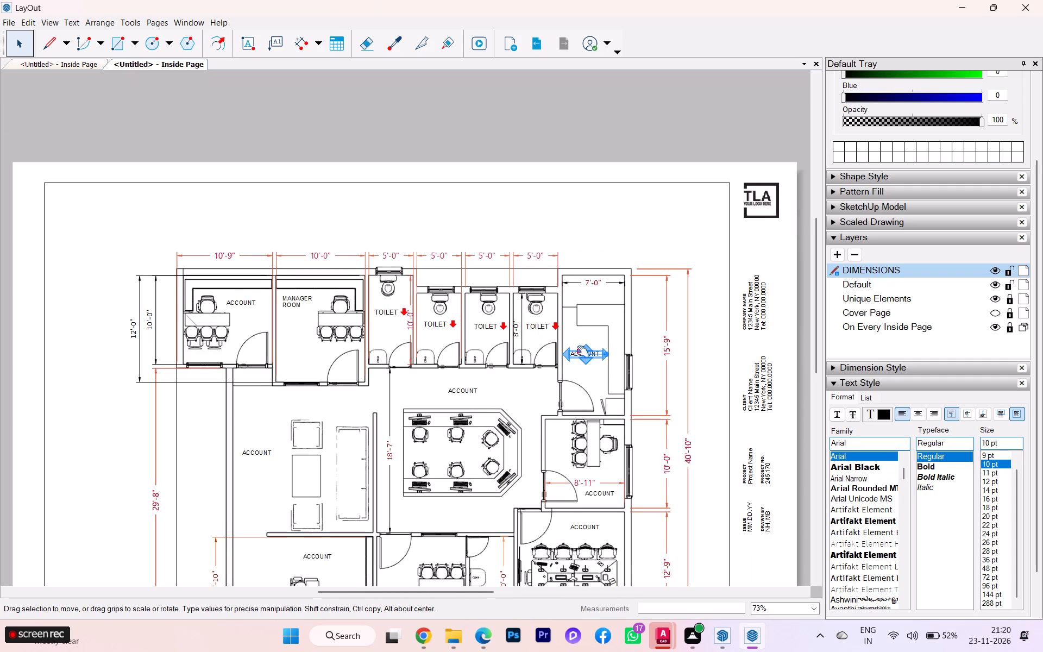
scroll(582, 350, "up", 12)
scroll(593, 353, "down", 1)
scroll(593, 353, "up", 2)
double_click(621, 363)
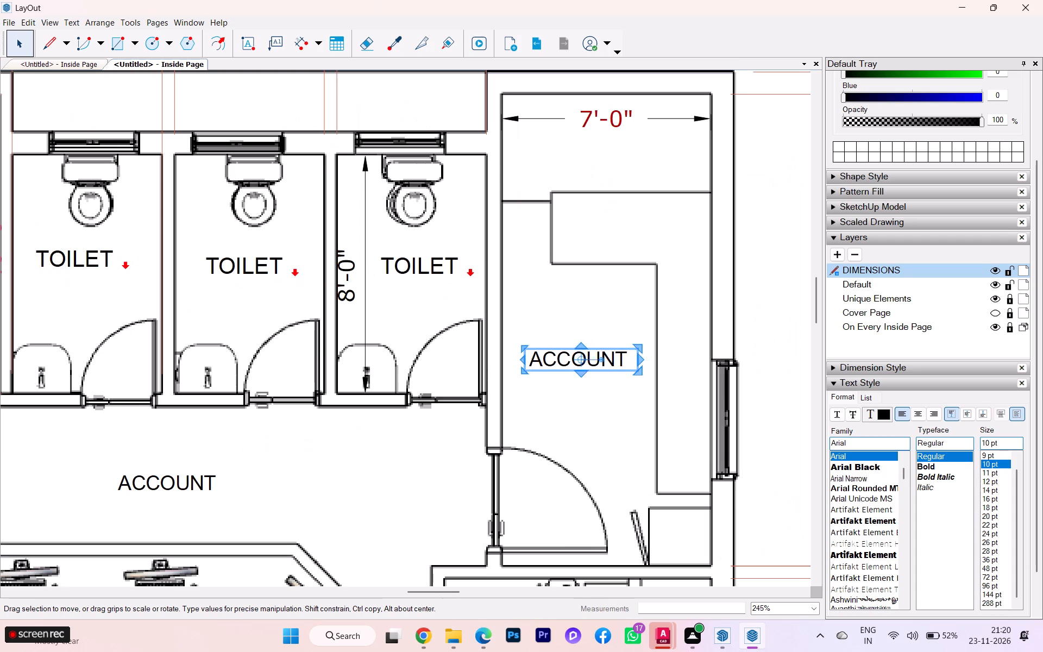
key("BackSpace")
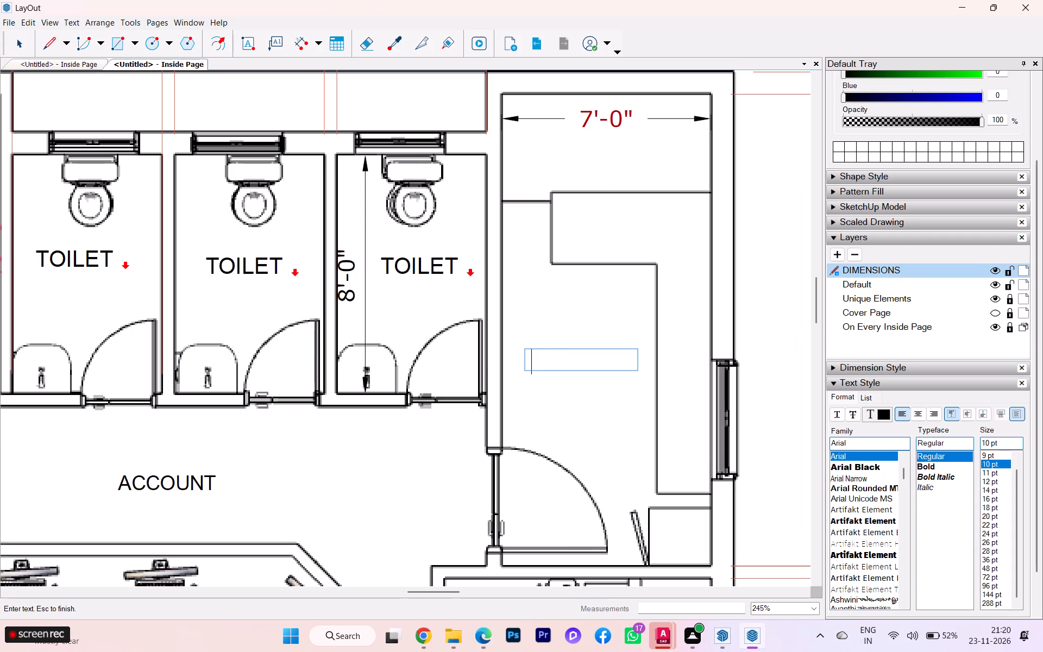
type("PANTRY")
key("space")
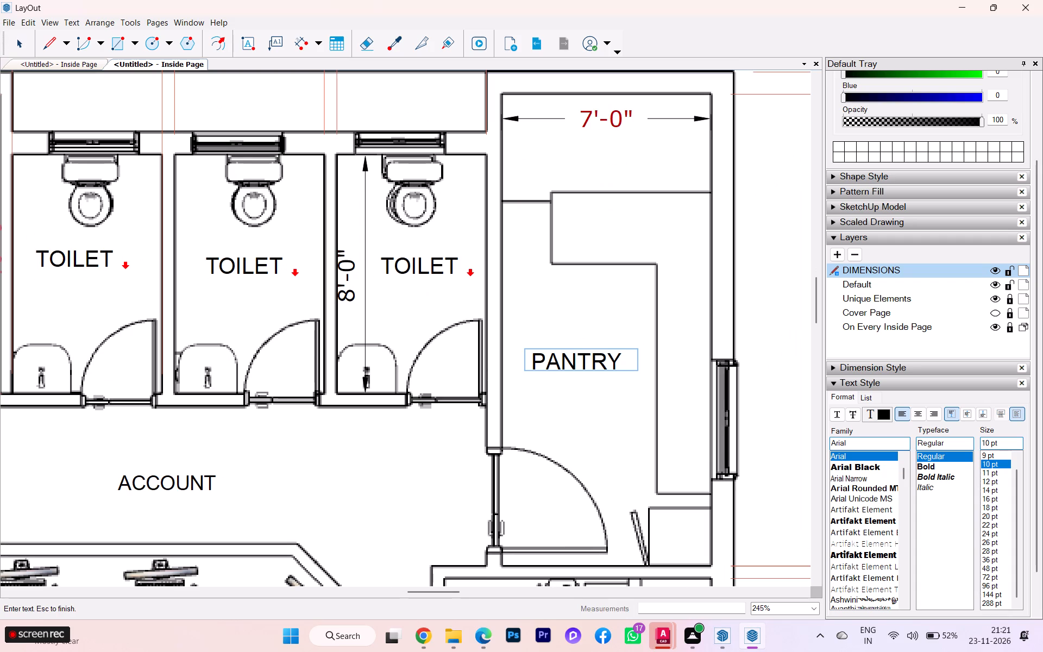
type("ROOM")
left_click(621, 404)
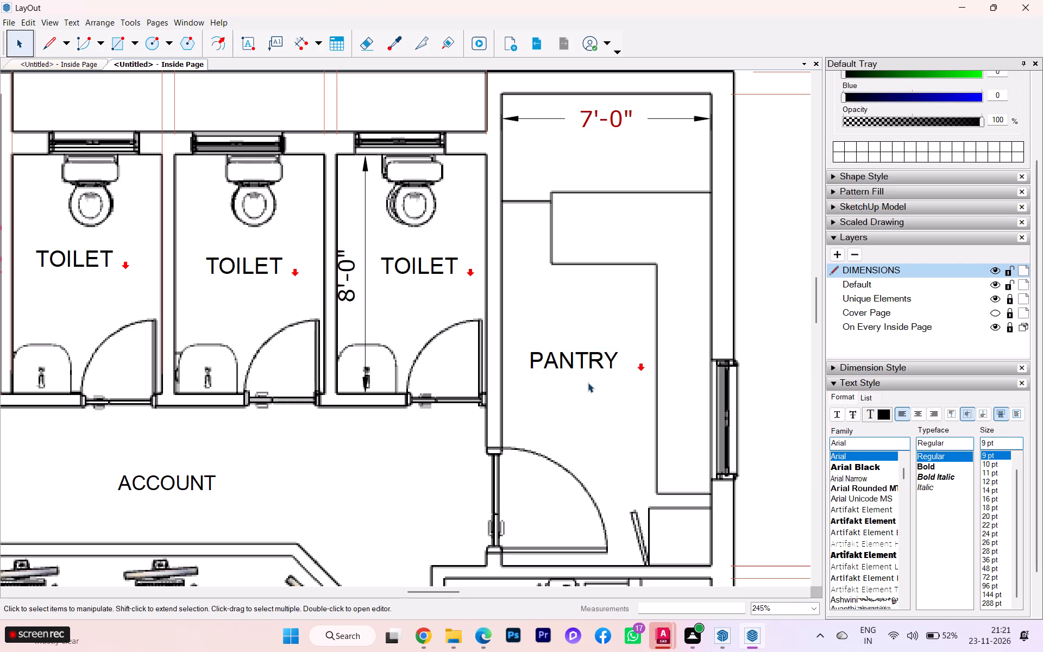
Extend the PANTRY ROOM label's text box downward until both lines of text fit.
left_click(640, 366)
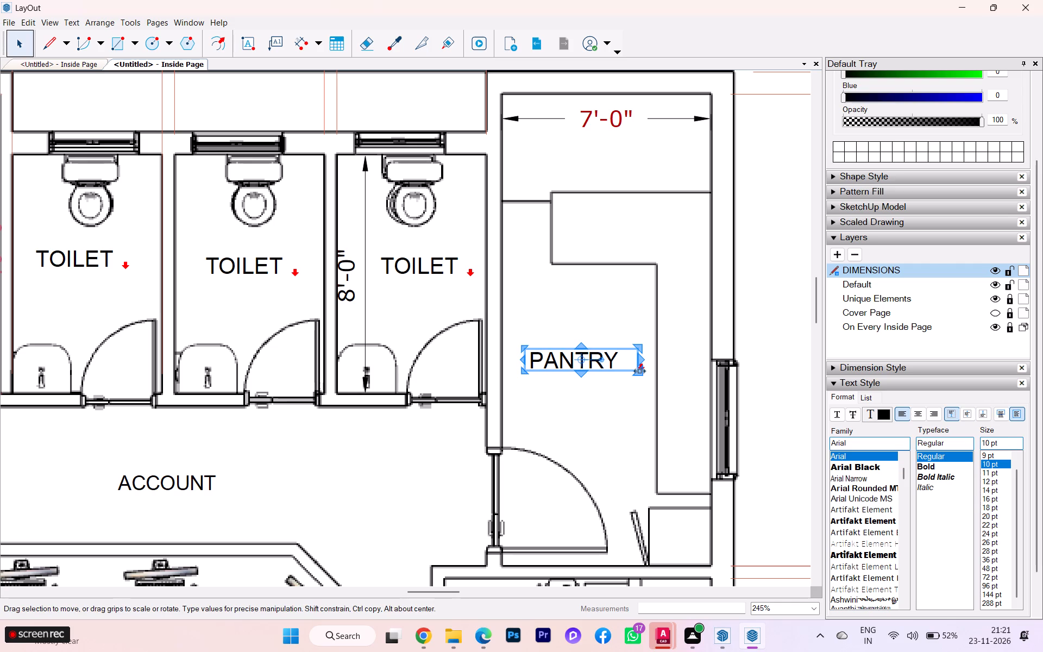
left_click_drag(637, 373, 638, 381)
left_click_drag(577, 373, 577, 392)
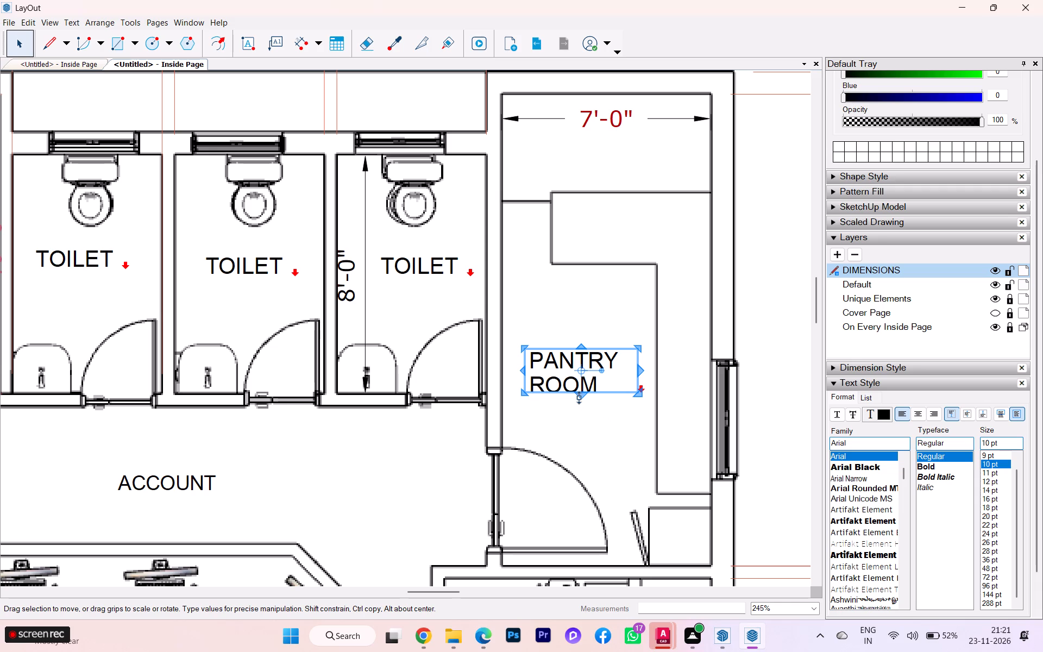
left_click_drag(578, 397, 578, 405)
left_click_drag(641, 368, 646, 363)
left_click_drag(583, 394, 585, 401)
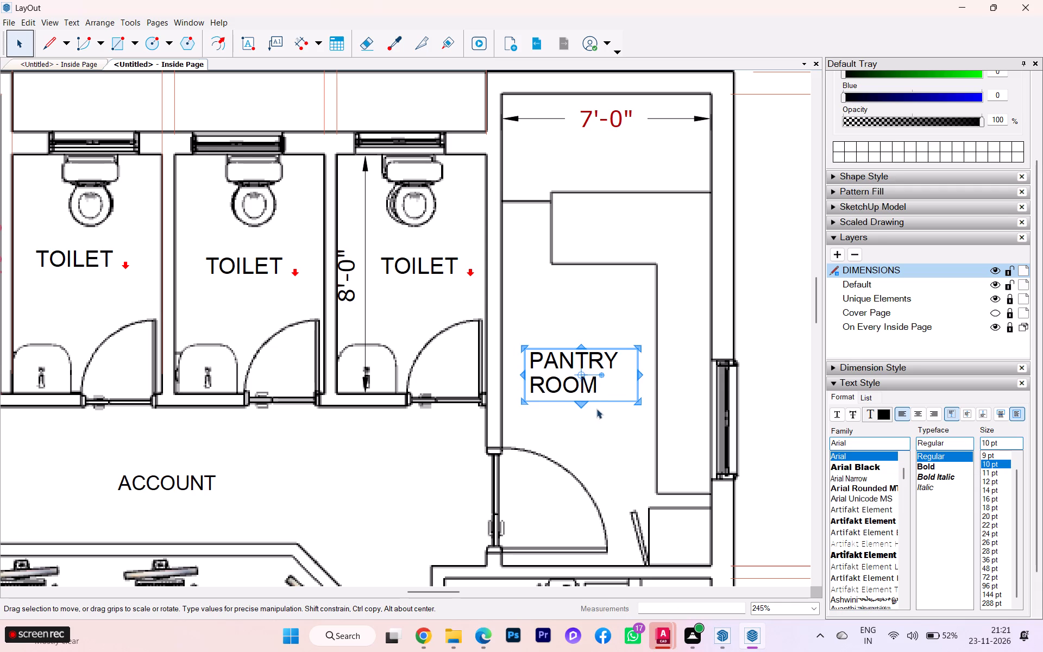
Review the room labels across the whole top view layout, checking the first office's ACCOUNT label.
scroll(595, 407, "down", 3)
scroll(588, 359, "down", 3)
scroll(588, 359, "up", 1)
scroll(588, 359, "down", 3)
left_click(498, 417)
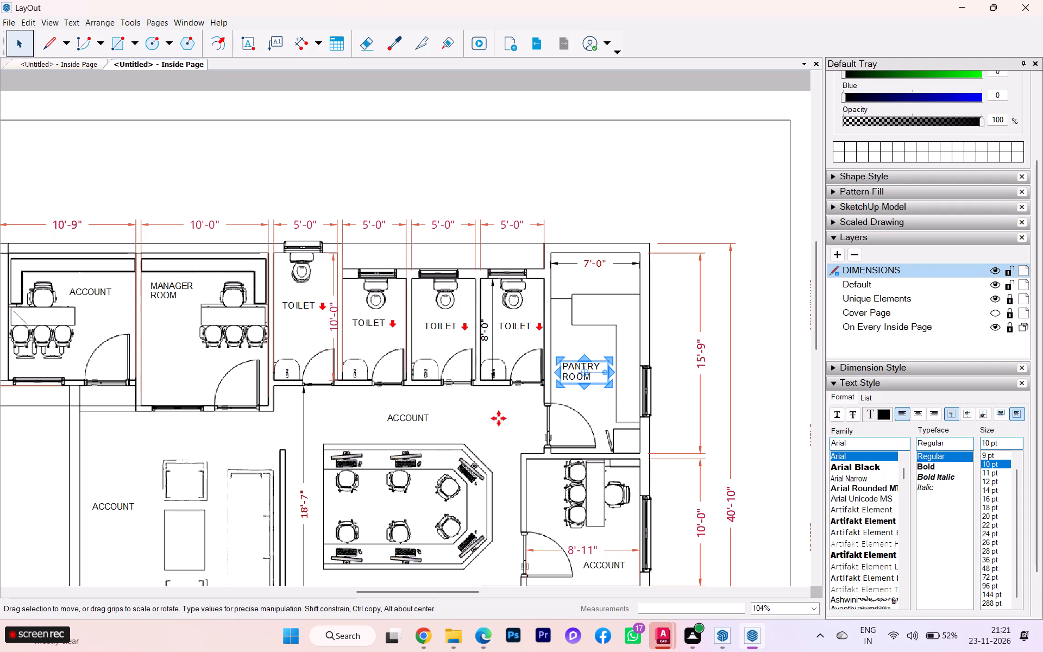
scroll(508, 328, "down", 3)
scroll(508, 327, "up", 1)
scroll(508, 327, "down", 1)
scroll(339, 245, "down", 3)
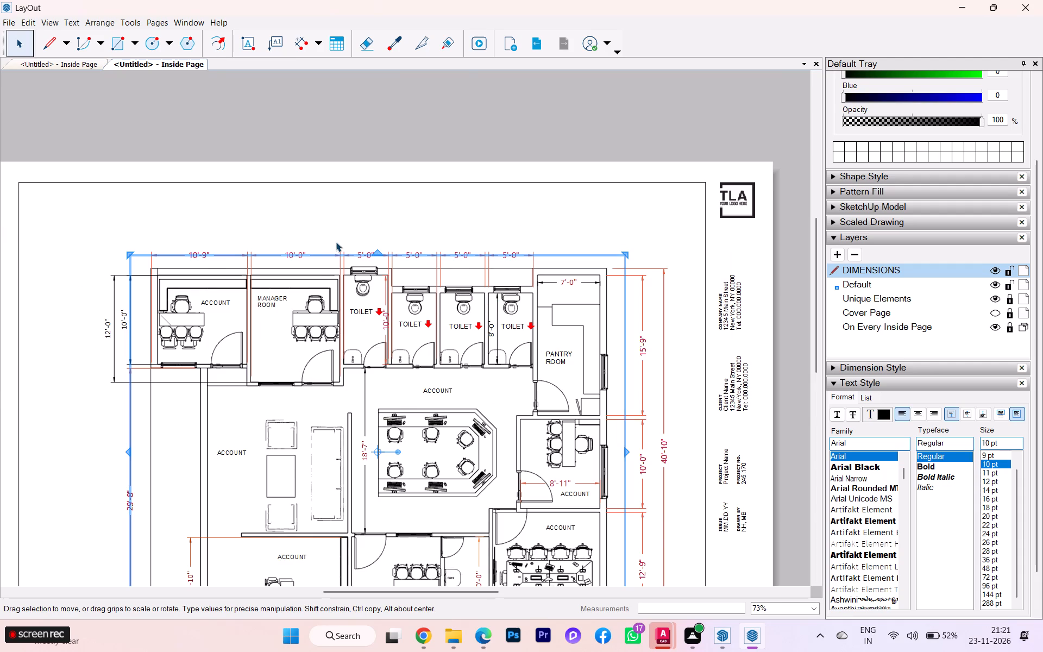
scroll(323, 312, "down", 2)
scroll(443, 377, "up", 3)
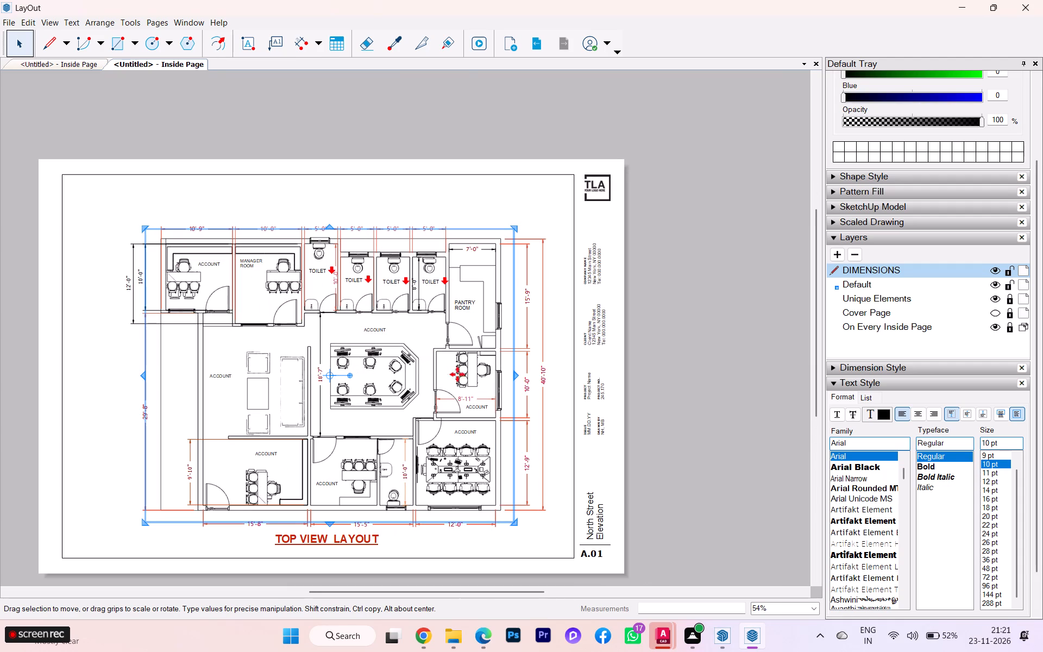
left_click(206, 262)
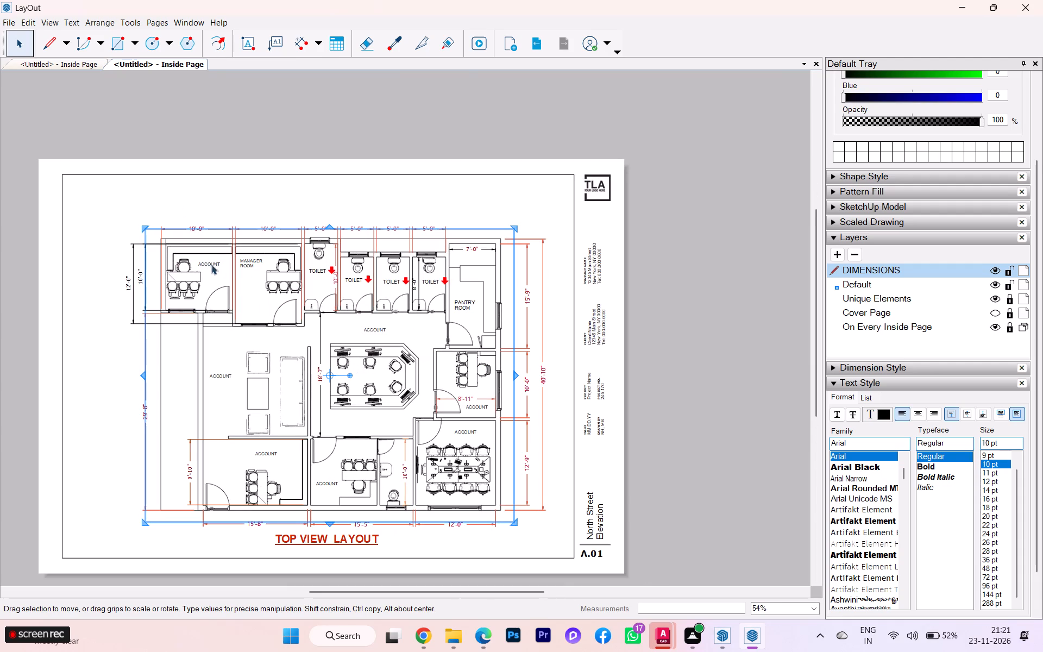
left_click(208, 260)
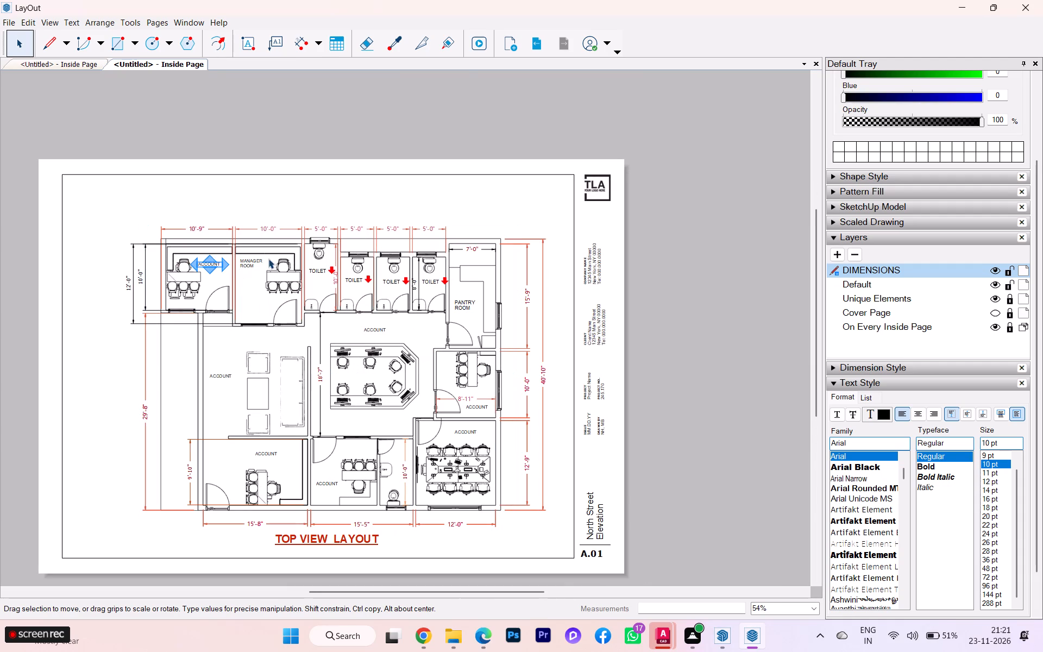
left_click(718, 366)
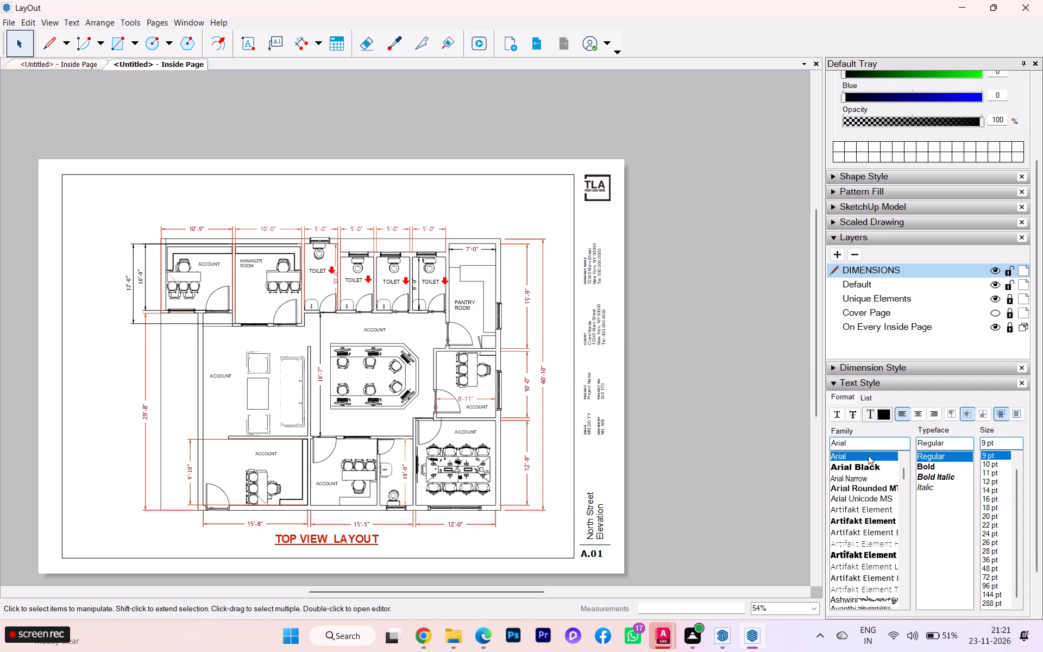
Switch to the AutoCAD floor plan and check the names of the rooms along its lower edge, then return to the layout sheet.
scroll(868, 457, "down", 5)
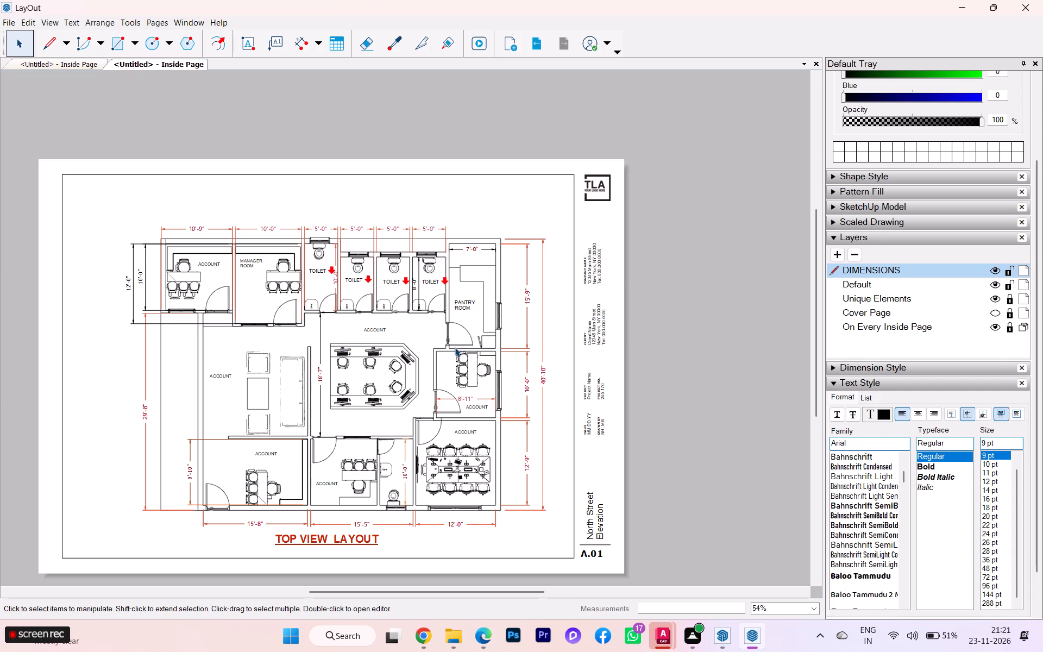
scroll(461, 399, "up", 2)
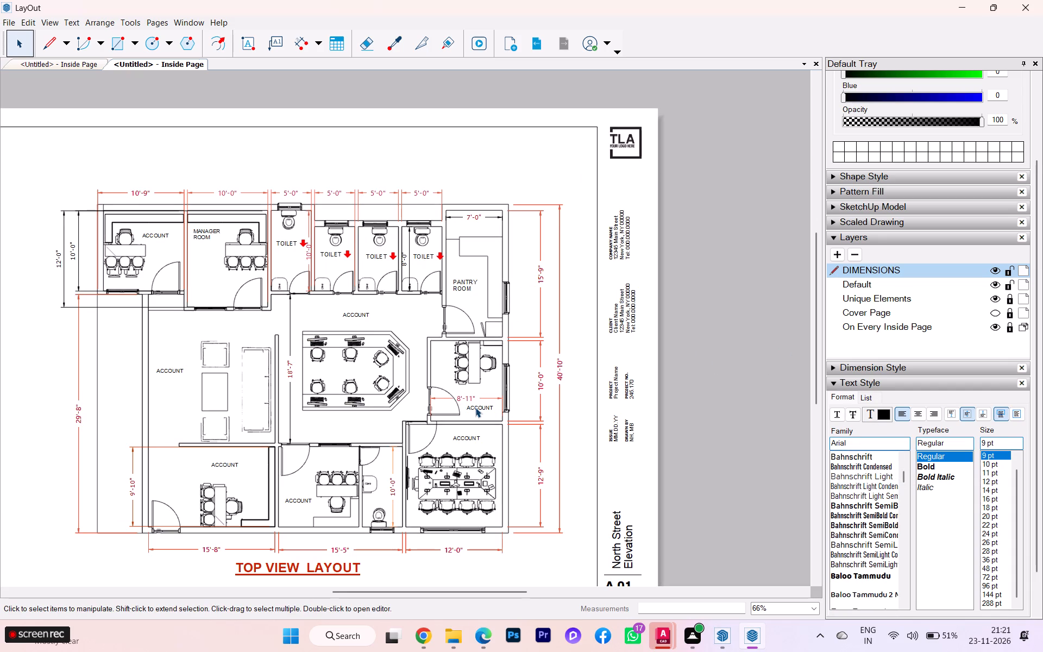
key("alt+Tab")
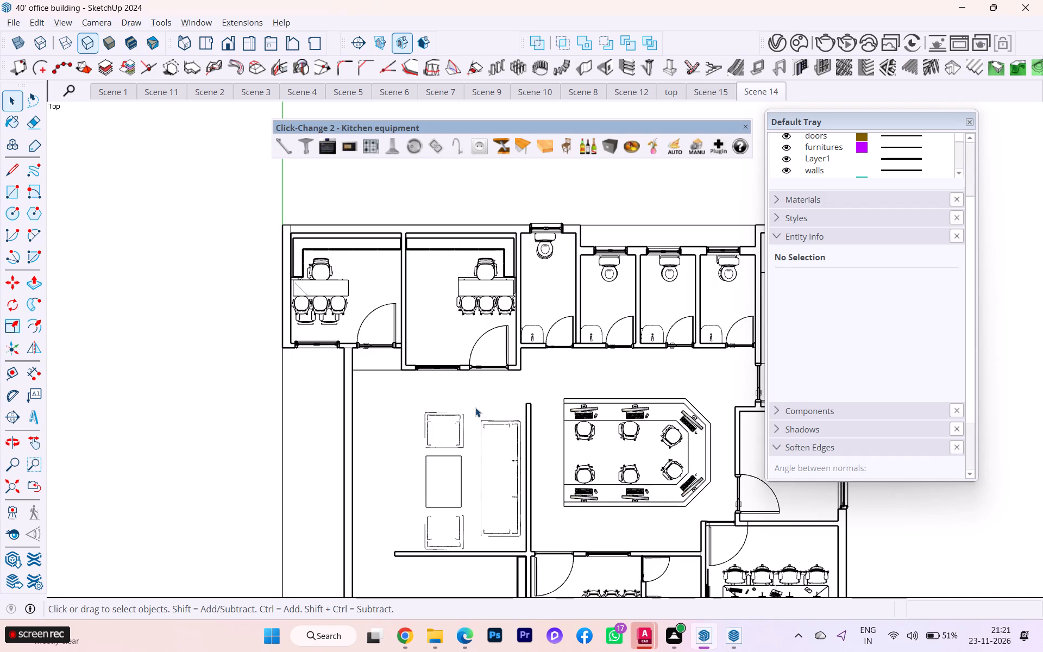
key("alt+Tab")
key("alt+Tab")
scroll(487, 329, "down", 1)
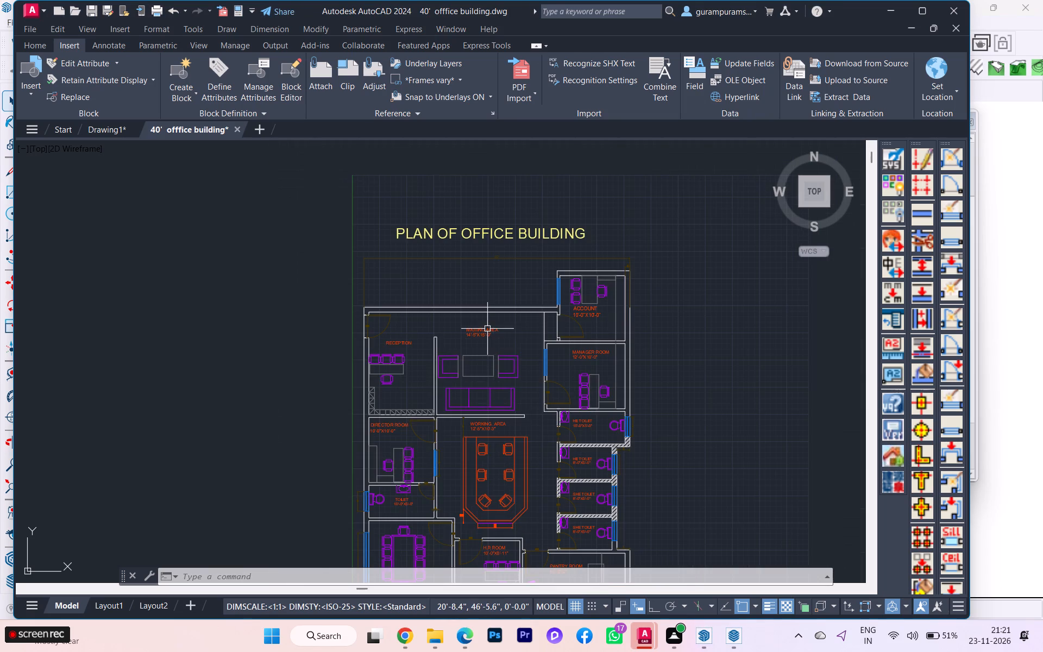
scroll(465, 289, "down", 2)
scroll(488, 439, "up", 2)
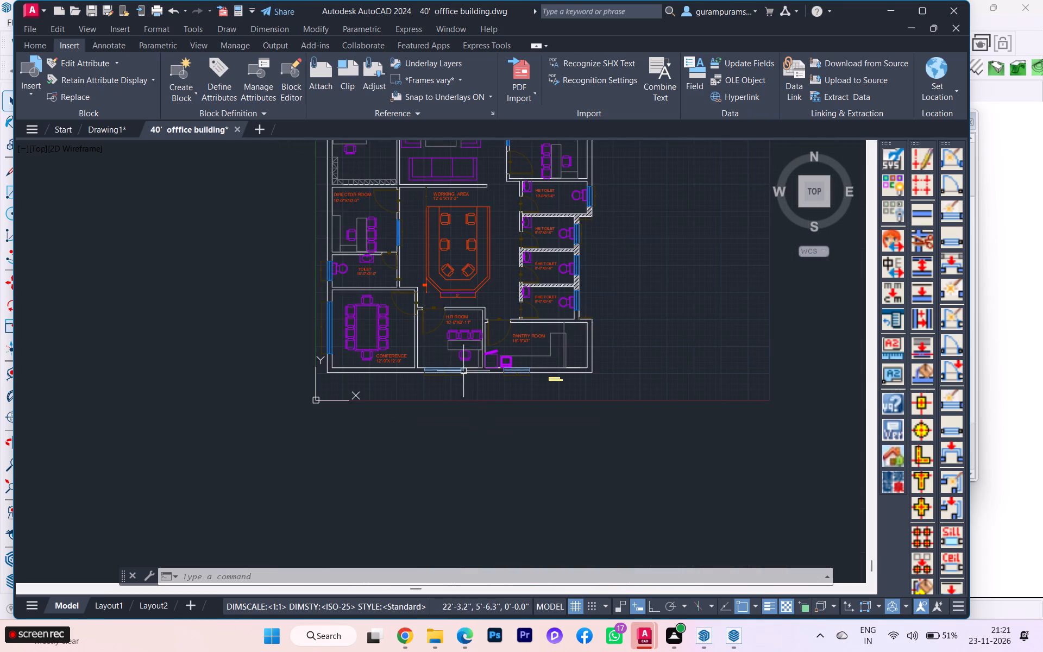
scroll(448, 296, "up", 2)
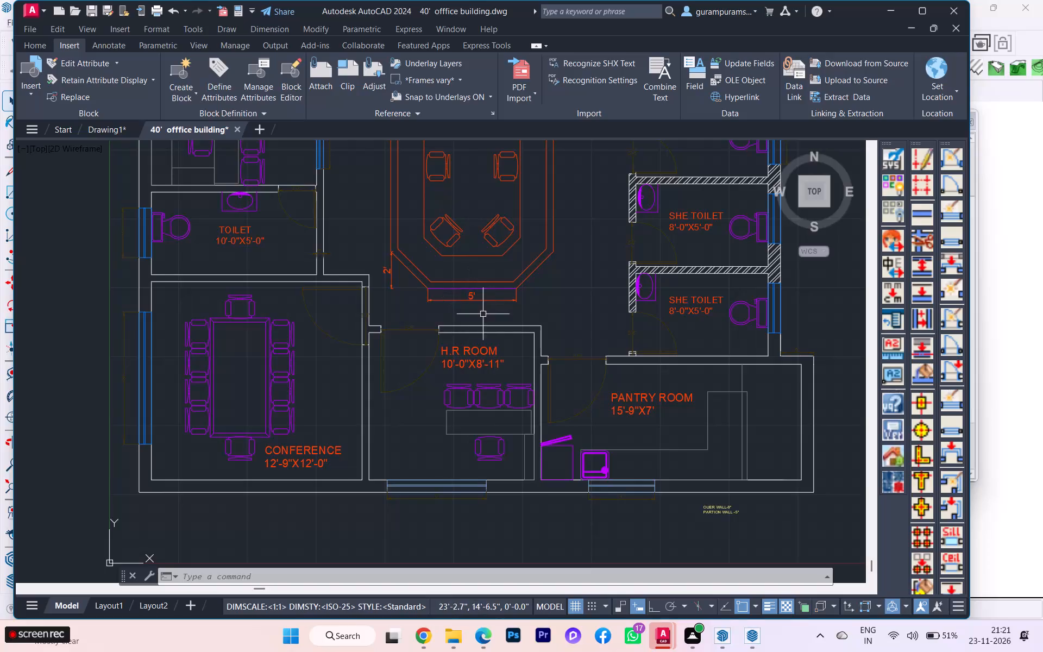
key("alt+Tab")
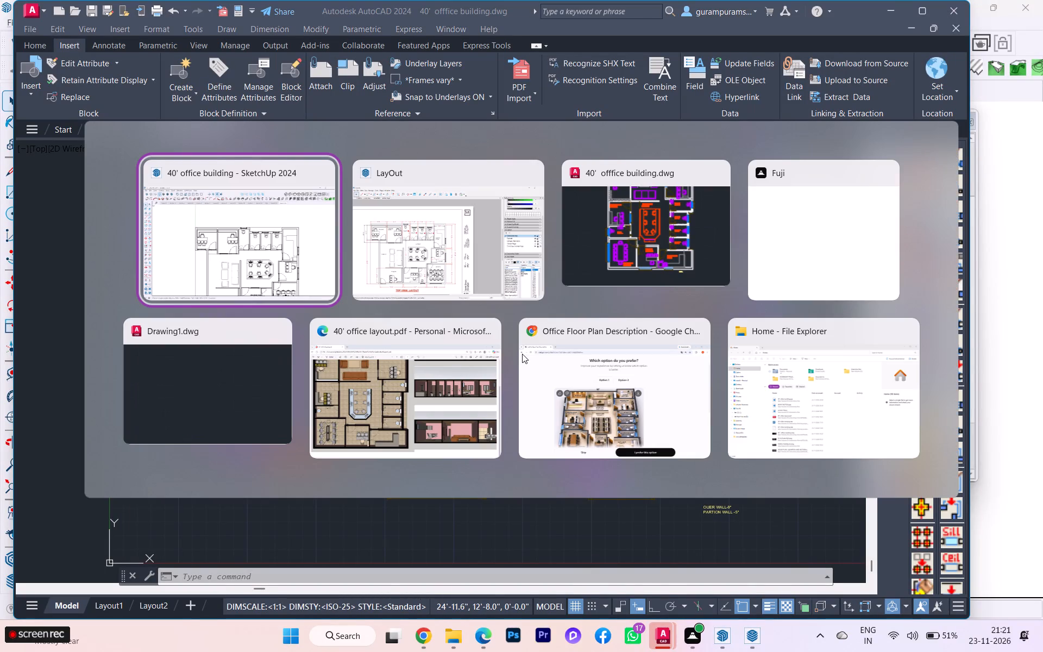
key("alt+Tab")
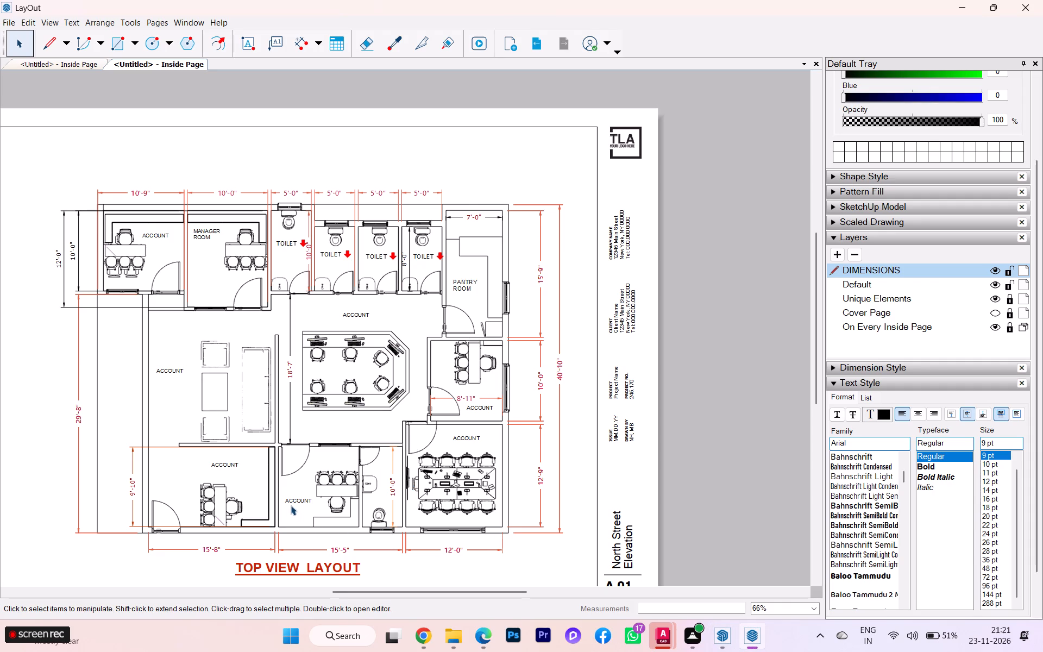
Replace the ACCOUNT label in the 12'-9" by 12'-0" meeting table room with CONFERENCE.
scroll(463, 442, "up", 2)
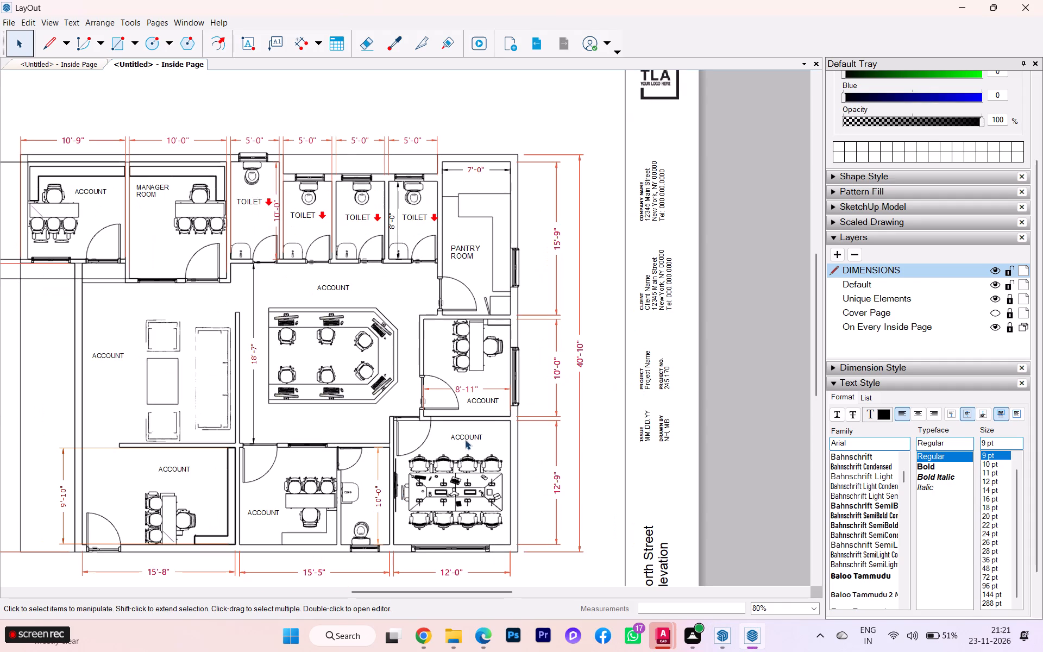
double_click(469, 436)
scroll(469, 436, "up", 3)
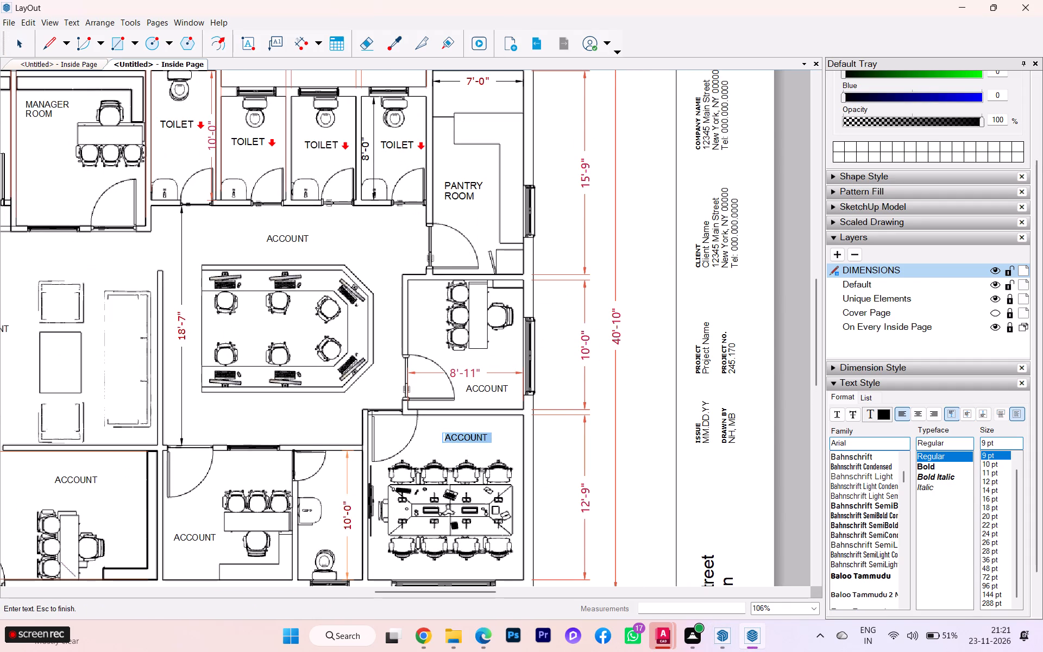
type("CO")
key("n")
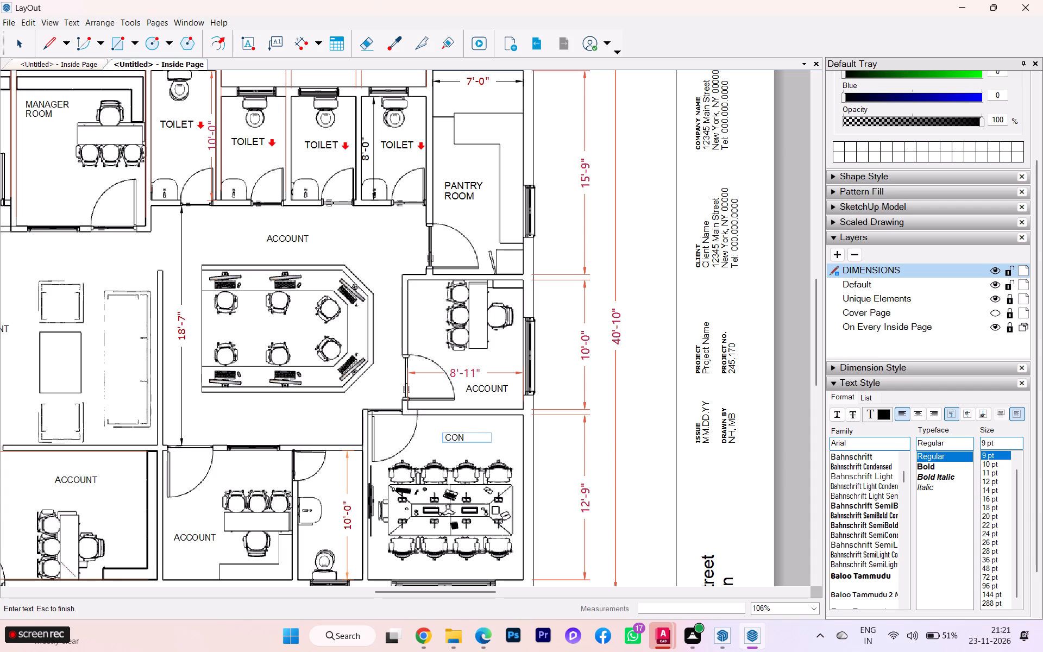
type("FERENCE")
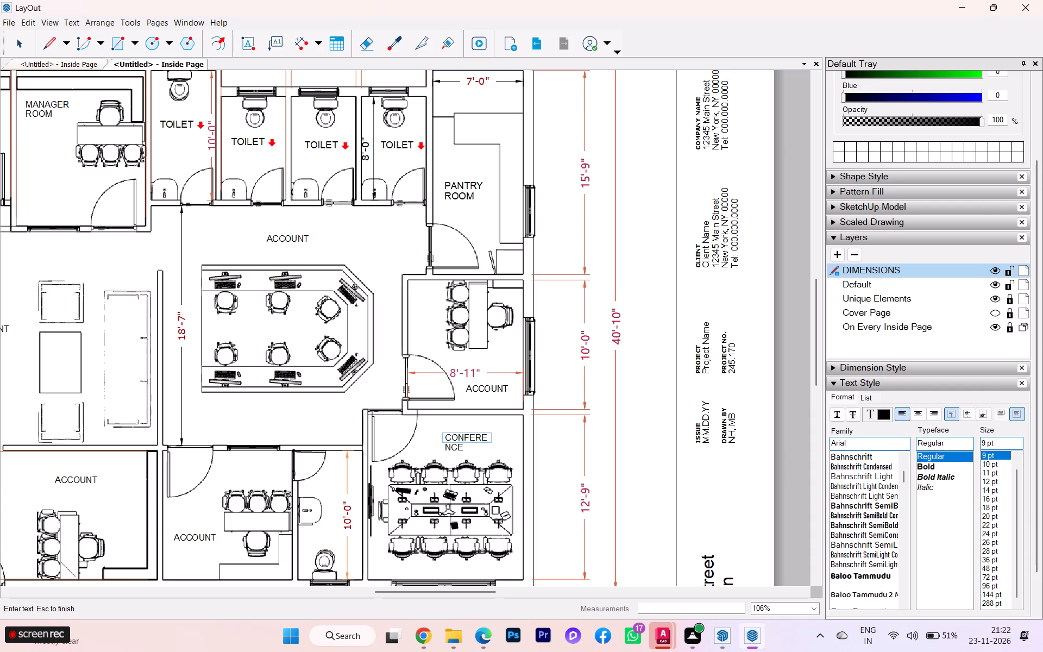
left_click(475, 444)
Widen the conference room label's text box until the full word CONFERENCE fits on one line.
scroll(475, 444, "up", 3)
left_click(477, 431)
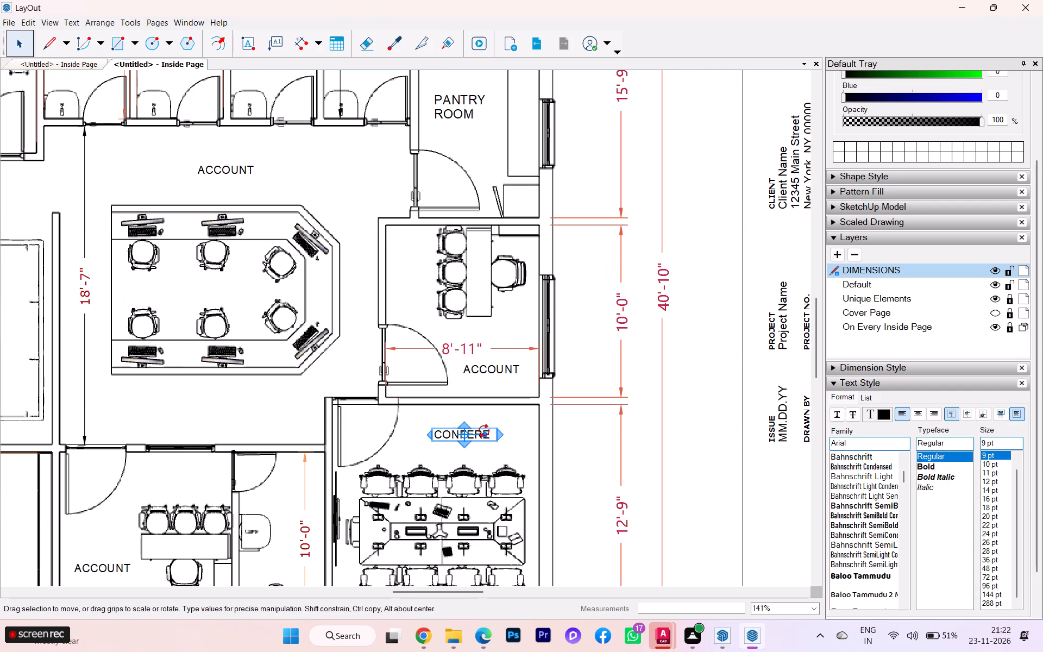
left_click_drag(499, 433, 517, 430)
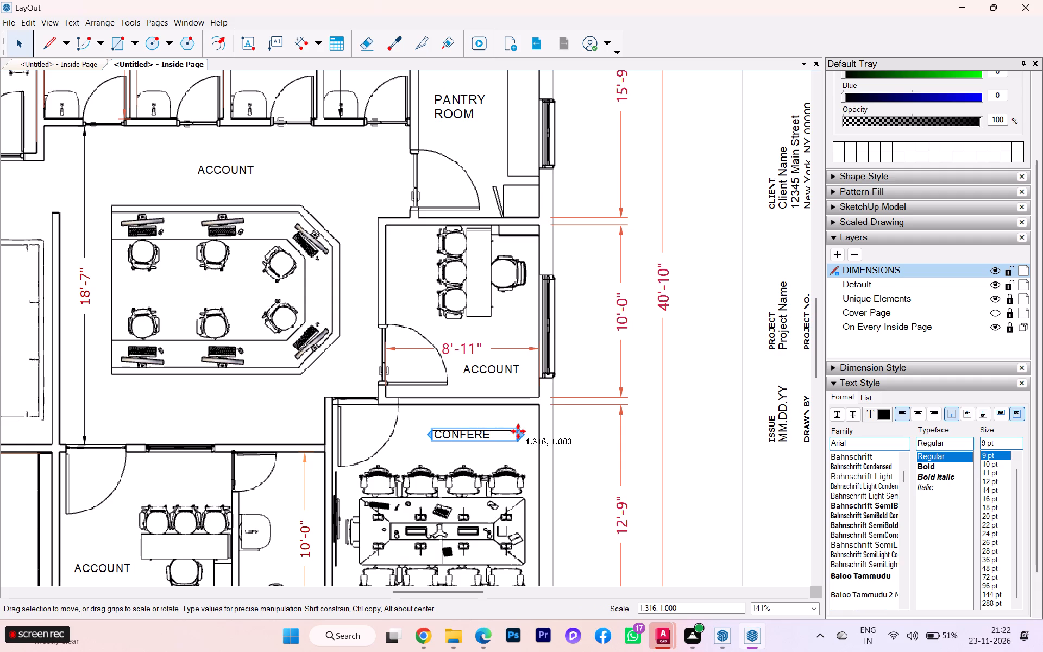
scroll(507, 438, "up", 2)
left_click(477, 457)
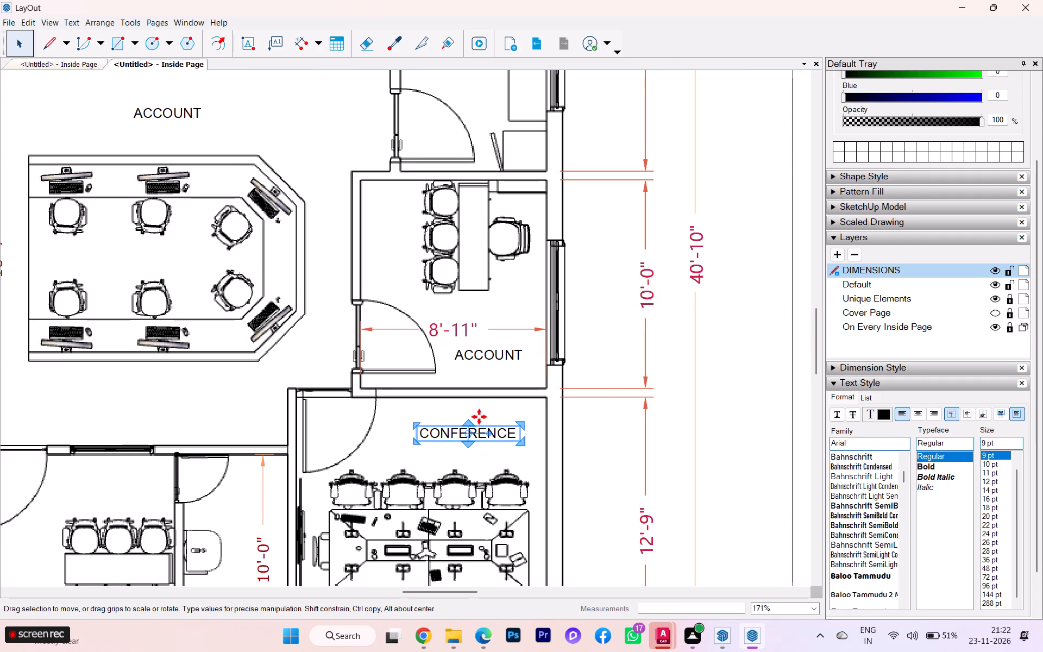
Replace the ACCOUNT label in the 10'-0" by 8'-11" office above the conference room with H.R ROOM.
double_click(475, 352)
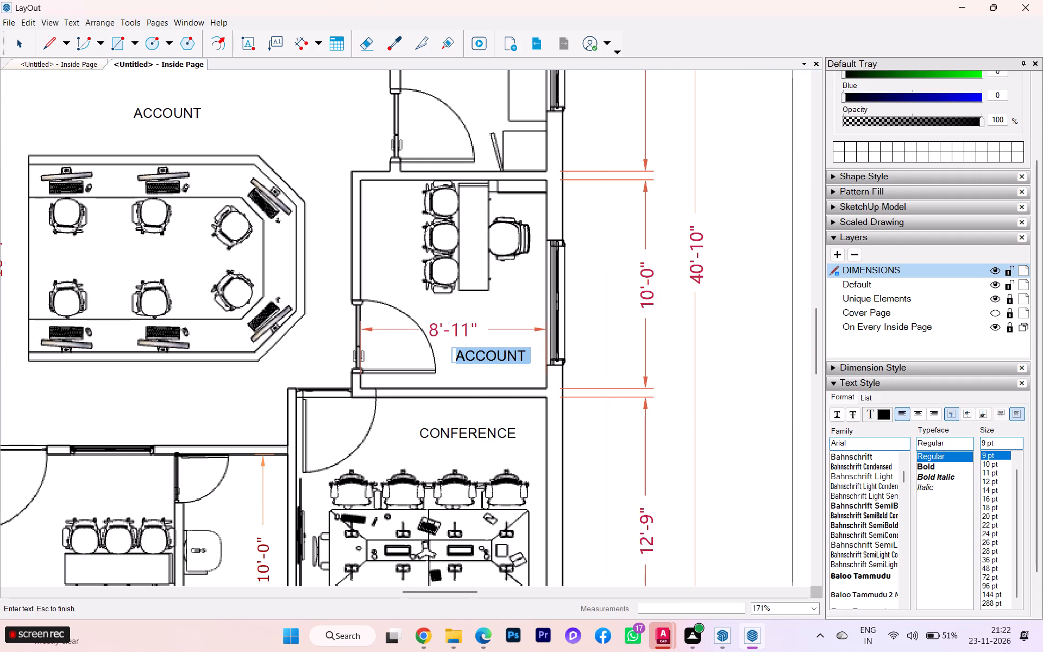
type("H.R")
key("space")
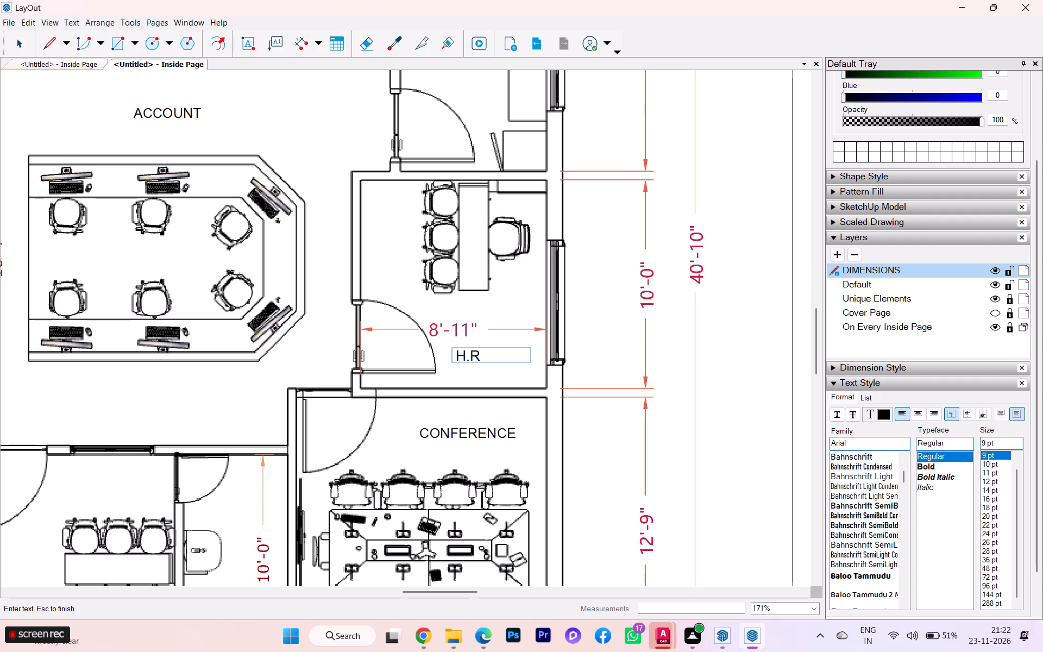
type("ROOM")
left_click(515, 409)
Check the AutoCAD floor plan for the name of the office beside the 10'-0" long toilet near the conference room.
scroll(513, 279, "down", 5)
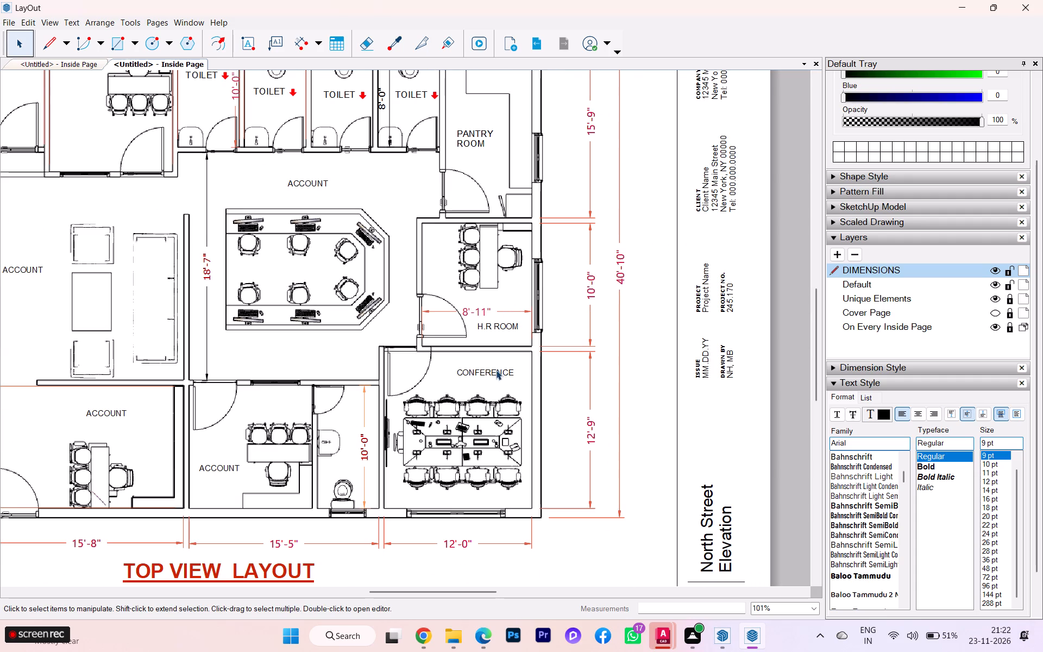
left_click(210, 469)
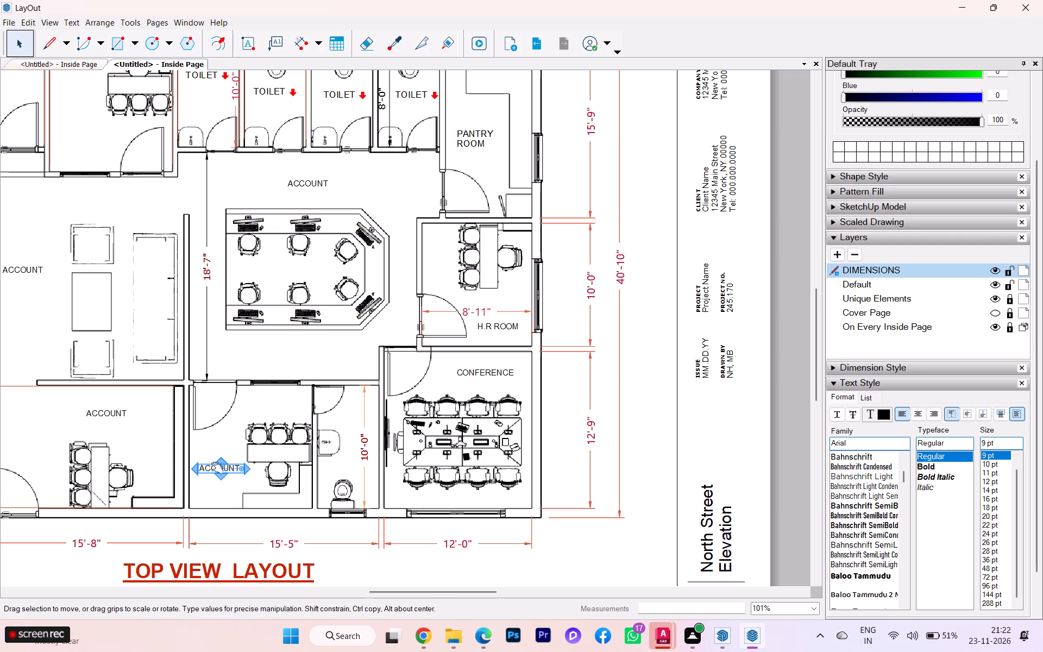
key("alt+Tab")
key("alt+Tab")
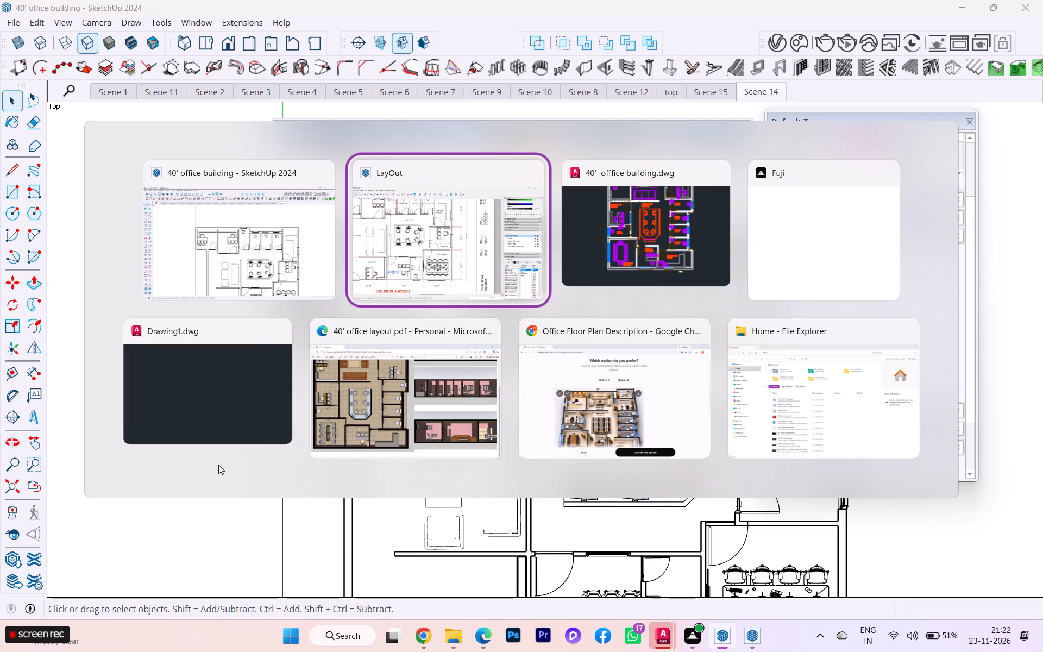
key("alt+Tab")
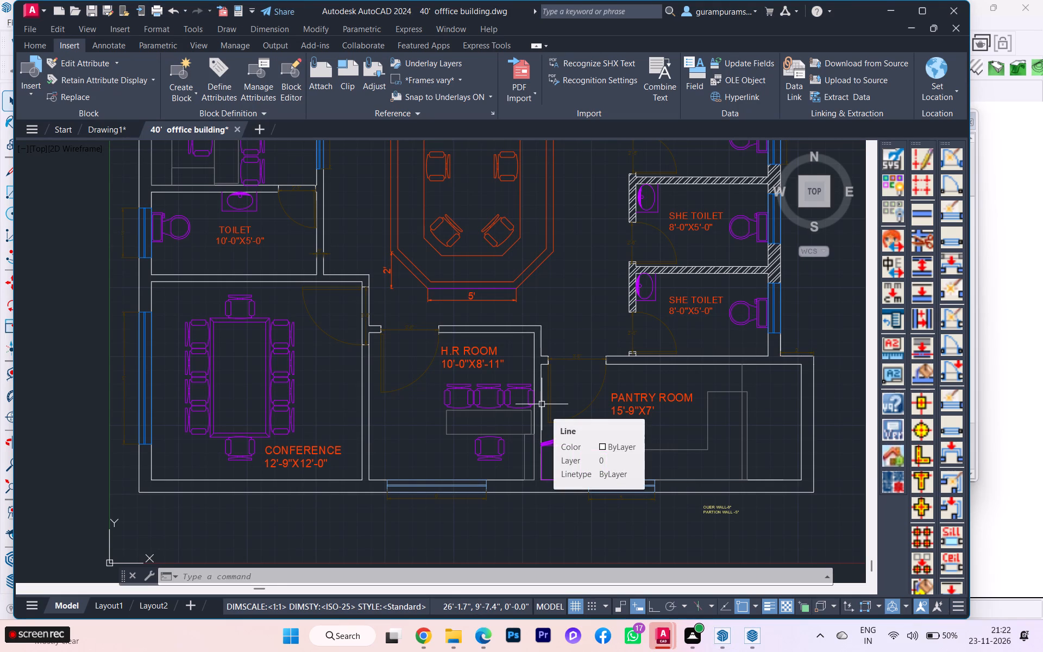
scroll(607, 405, "down", 5)
scroll(617, 413, "up", 3)
scroll(627, 224, "up", 1)
scroll(627, 224, "down", 1)
scroll(627, 224, "up", 1)
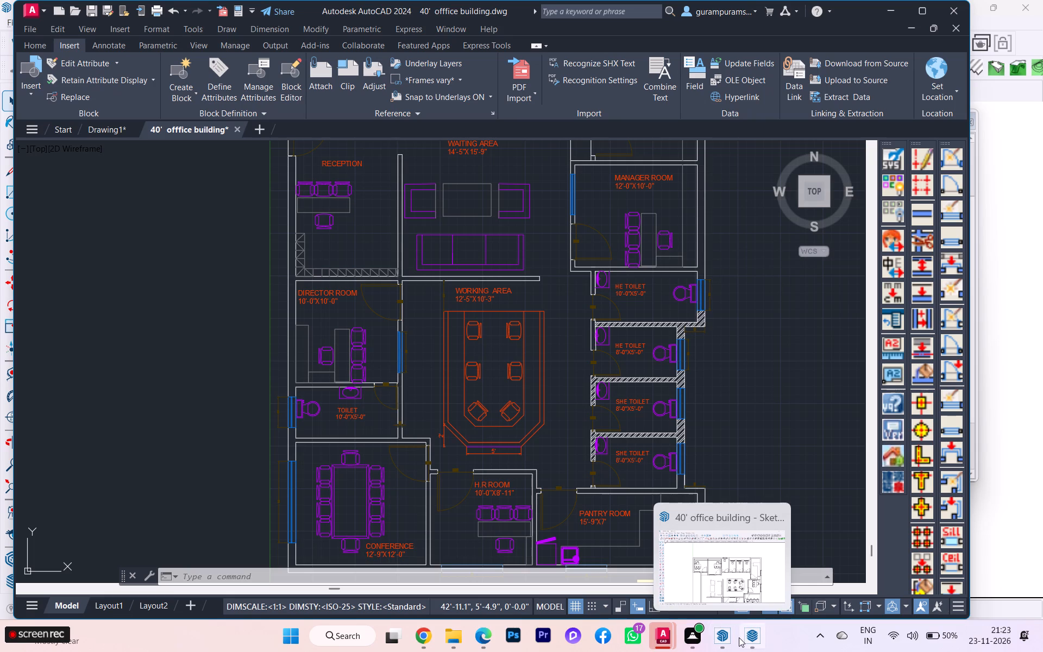
left_click(726, 565)
Replace the ACCOUNT label in the office between the 15'-8" wide room and the lower toilet with DIRECTOR ROOM.
scroll(667, 367, "down", 2)
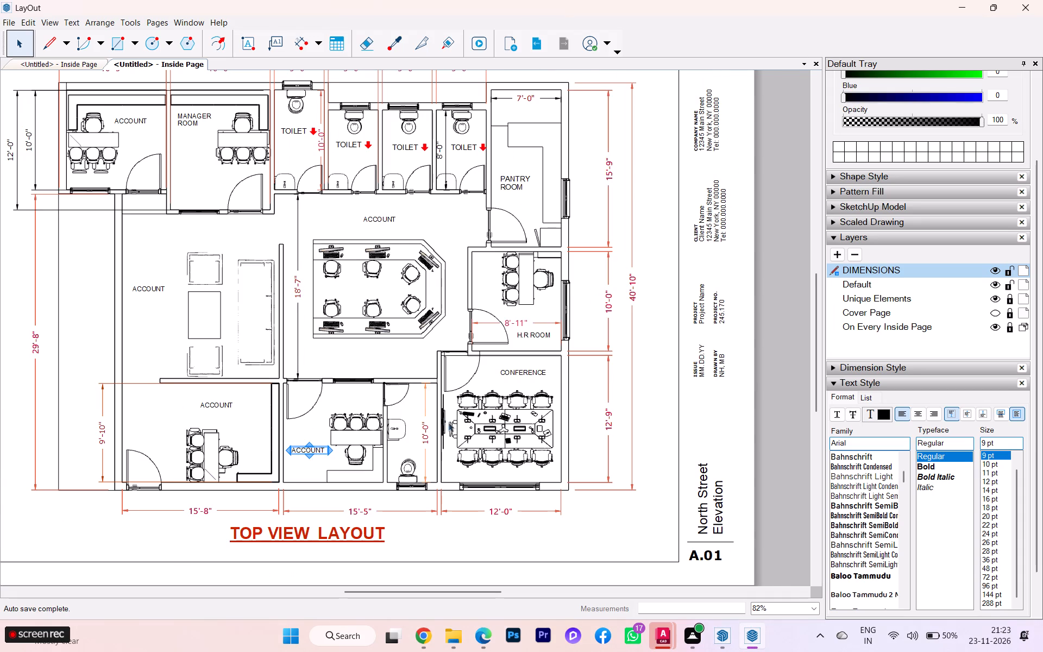
scroll(286, 454, "up", 5)
scroll(574, 446, "down", 1)
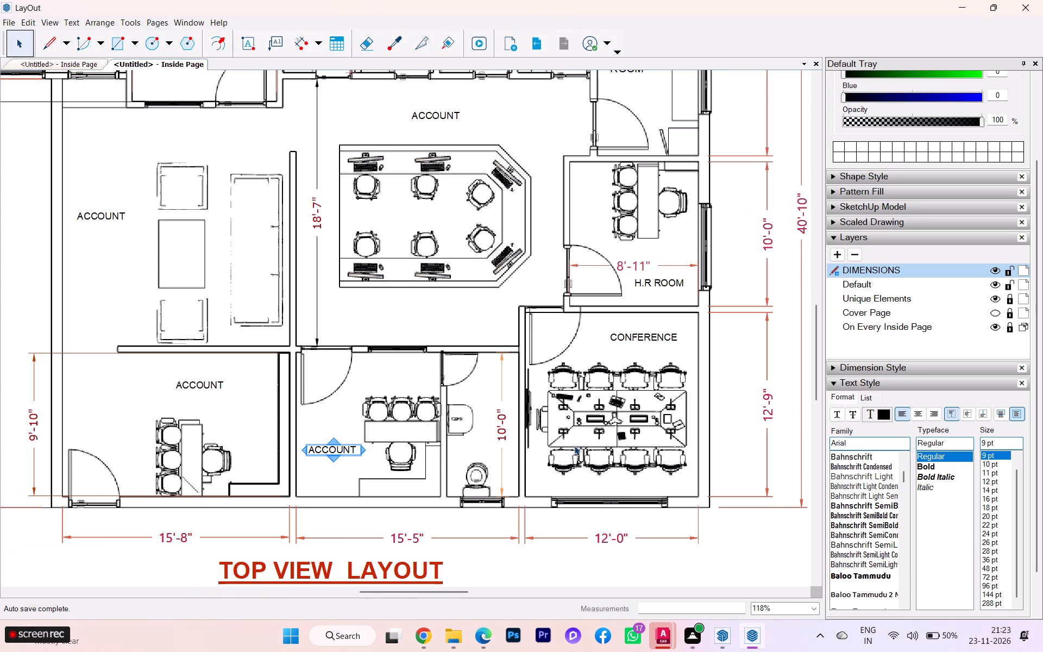
scroll(382, 448, "up", 4)
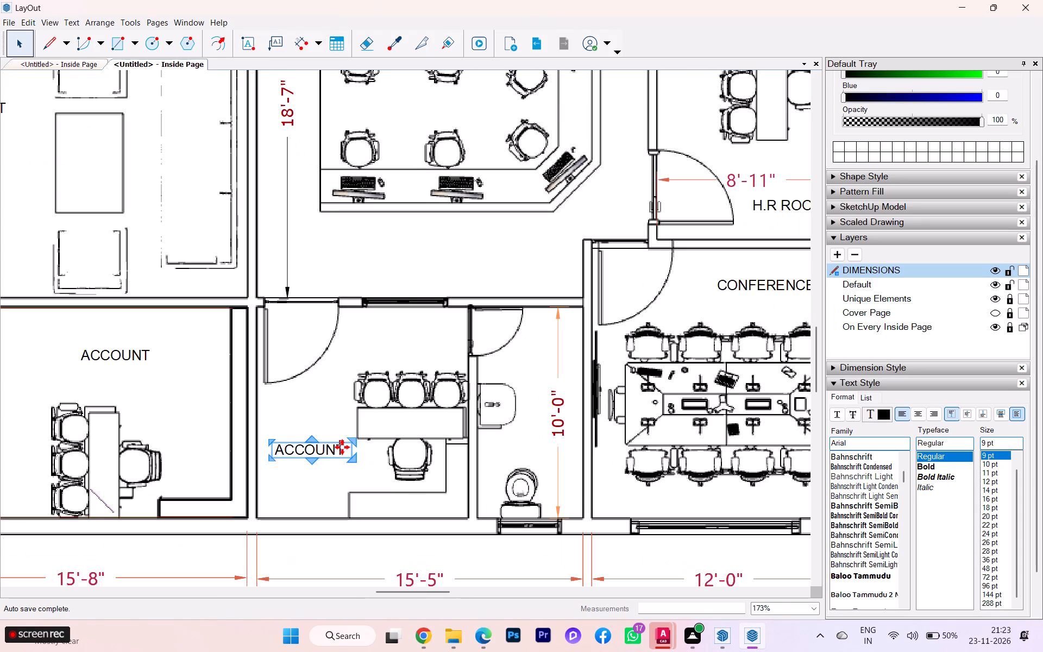
double_click(341, 446)
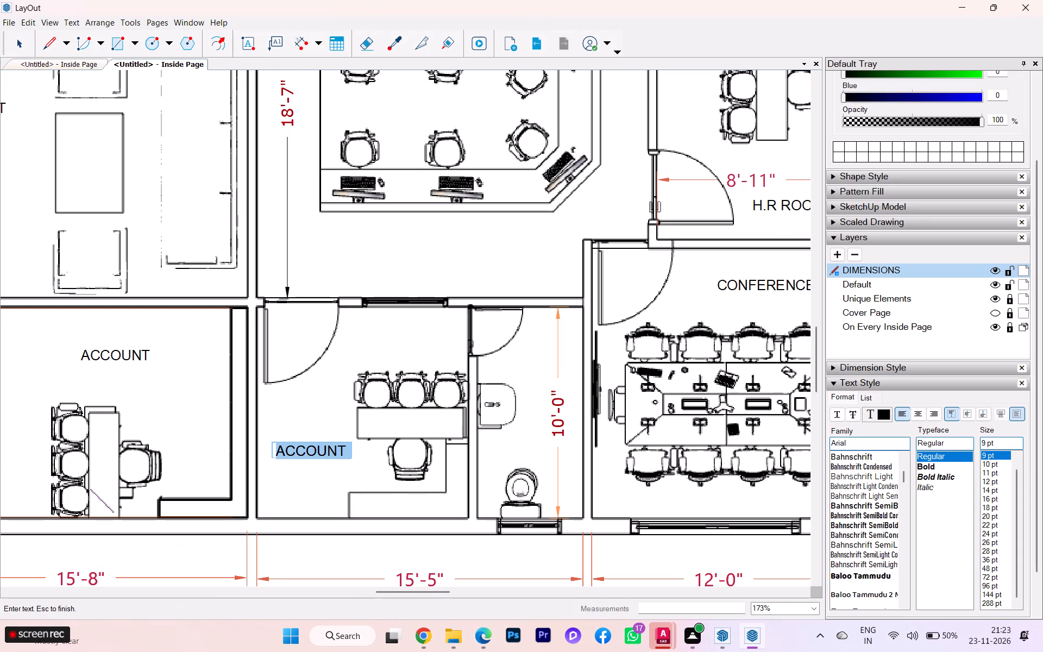
key("BackSpace")
type("DIRECTOR")
key("space")
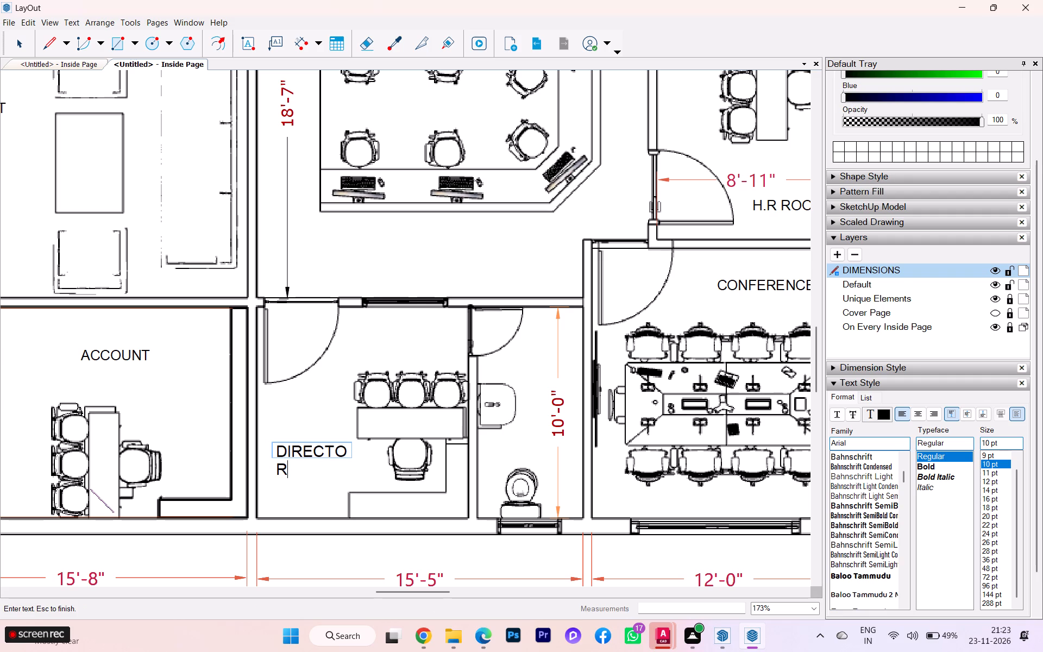
key("t")
key("BackSpace")
type("ROOM")
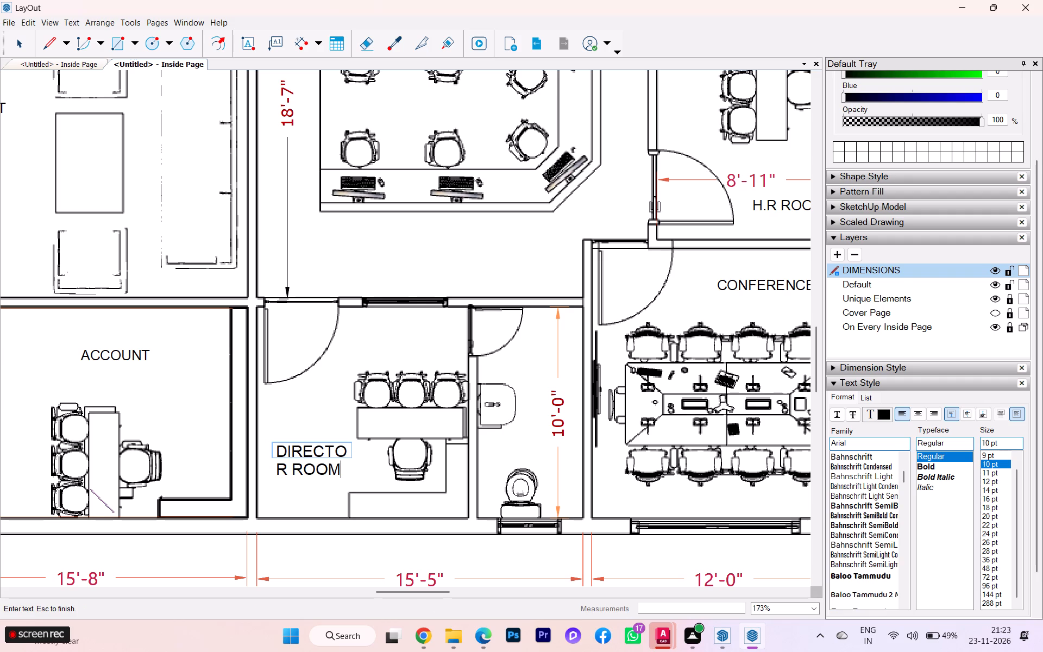
left_click(333, 491)
Enlarge the DIRECTOR ROOM label's text box downward and sideways so each word fits whole on its own line.
left_click(319, 450)
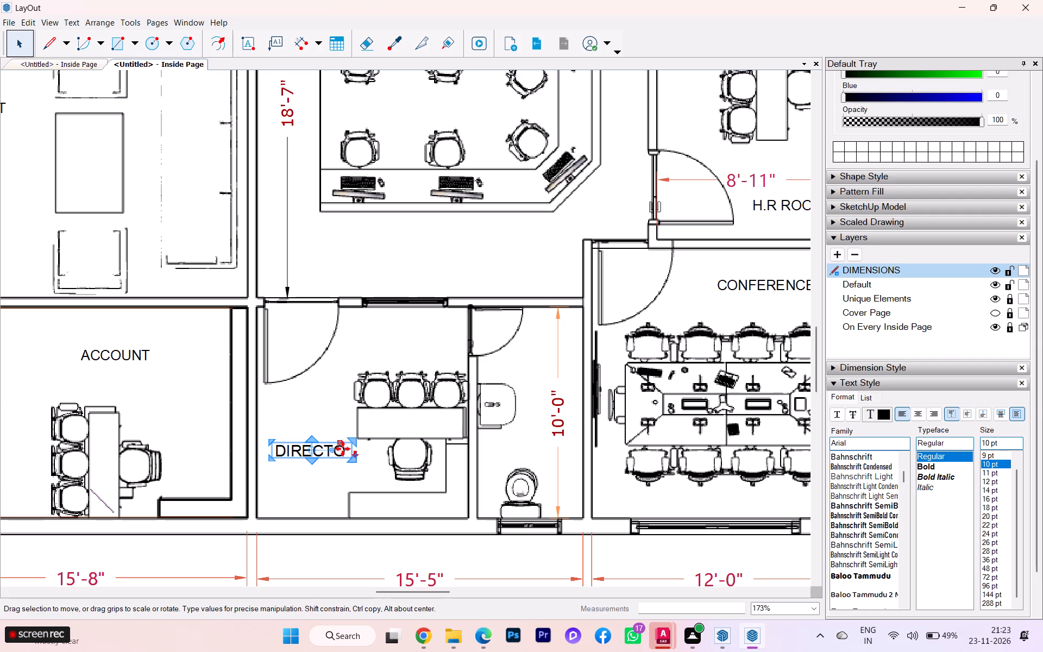
left_click_drag(311, 462, 312, 469)
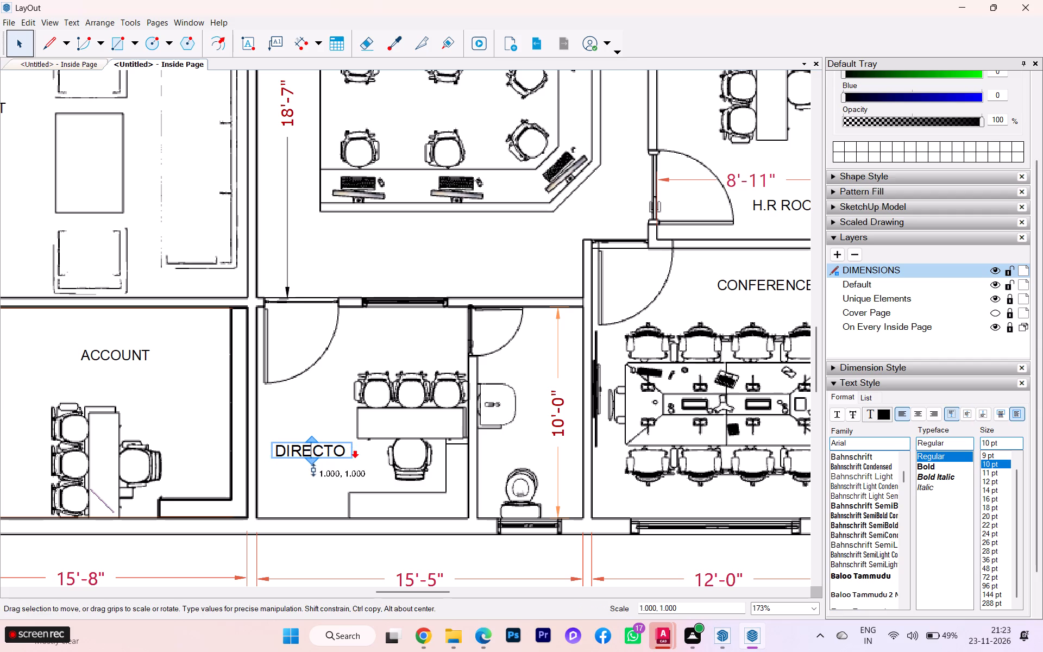
left_click_drag(312, 469, 313, 478)
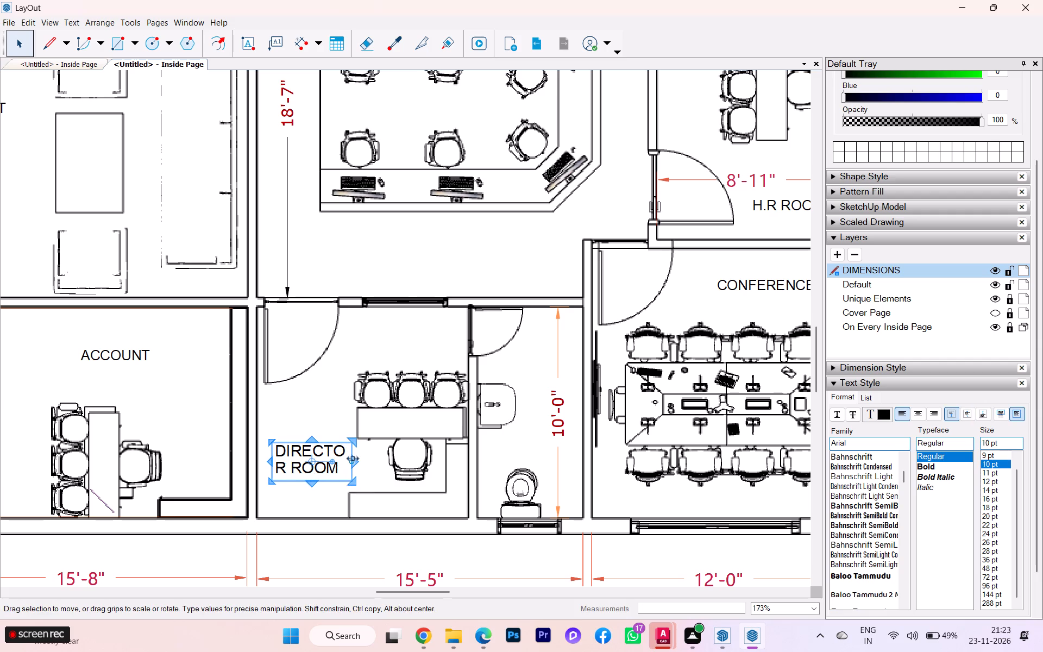
left_click_drag(352, 458, 370, 458)
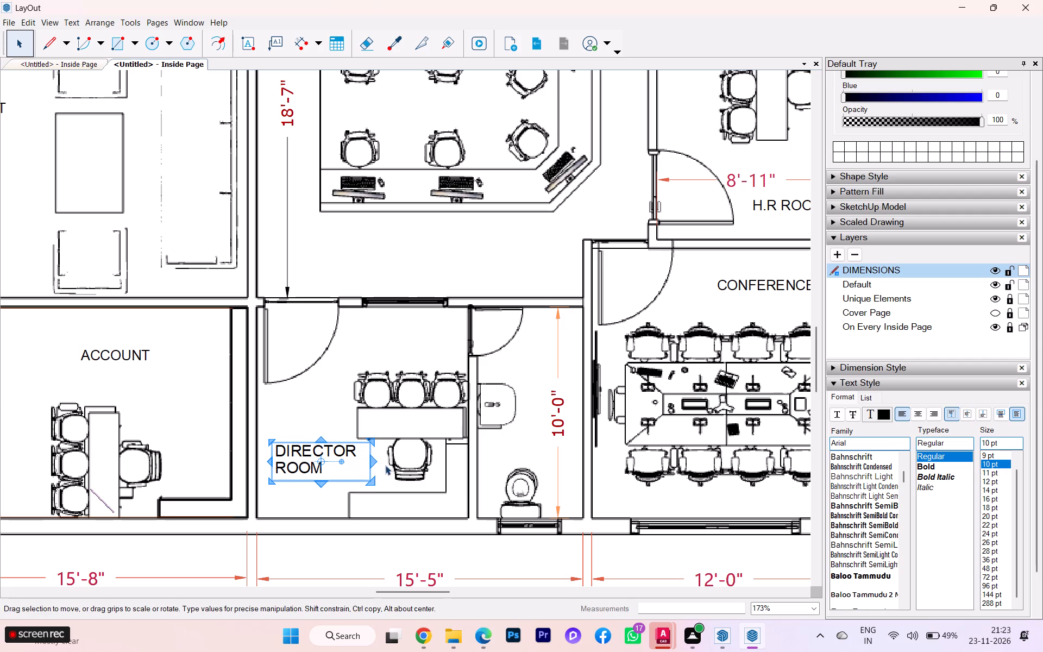
left_click_drag(373, 460, 367, 460)
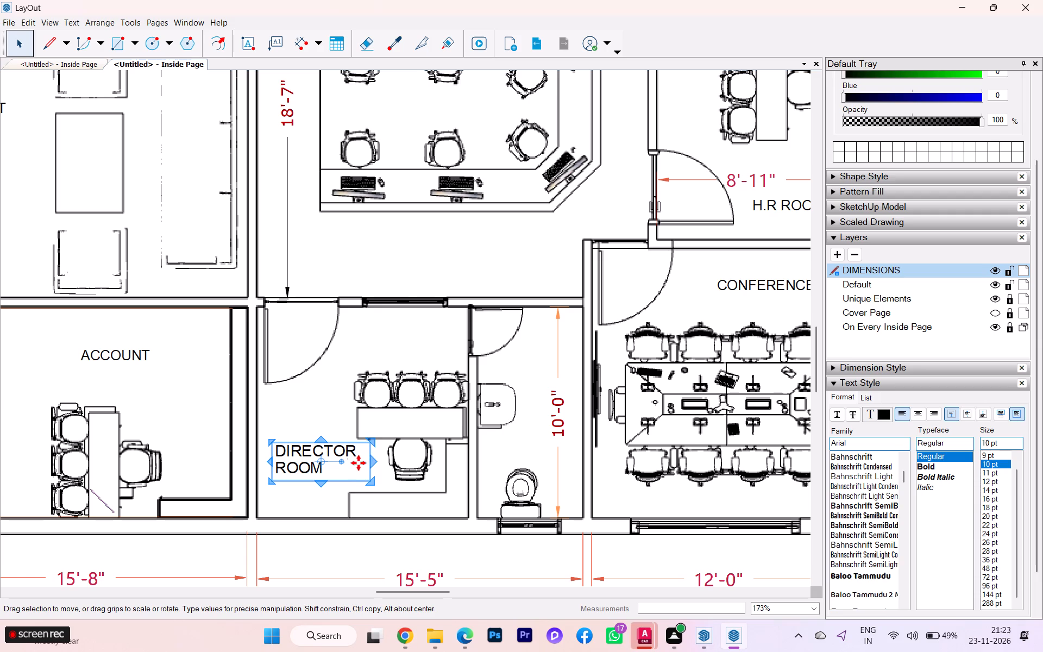
Indent the second line of the DIRECTOR ROOM label with spaces so ROOM sits centred under DIRECTOR.
left_click(281, 471)
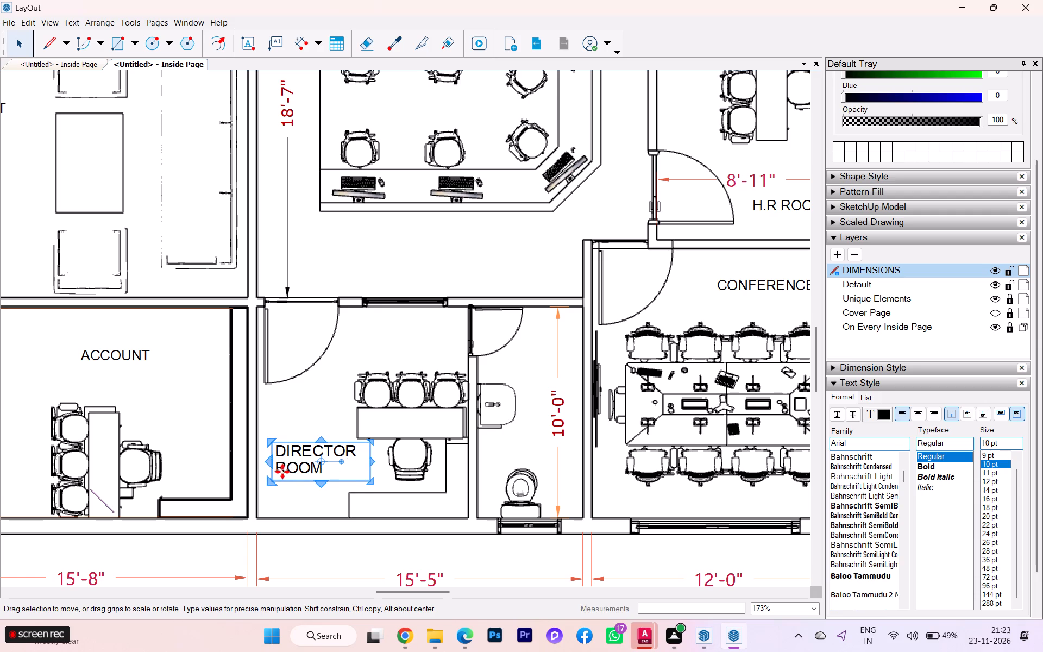
double_click(290, 466)
left_click(277, 466)
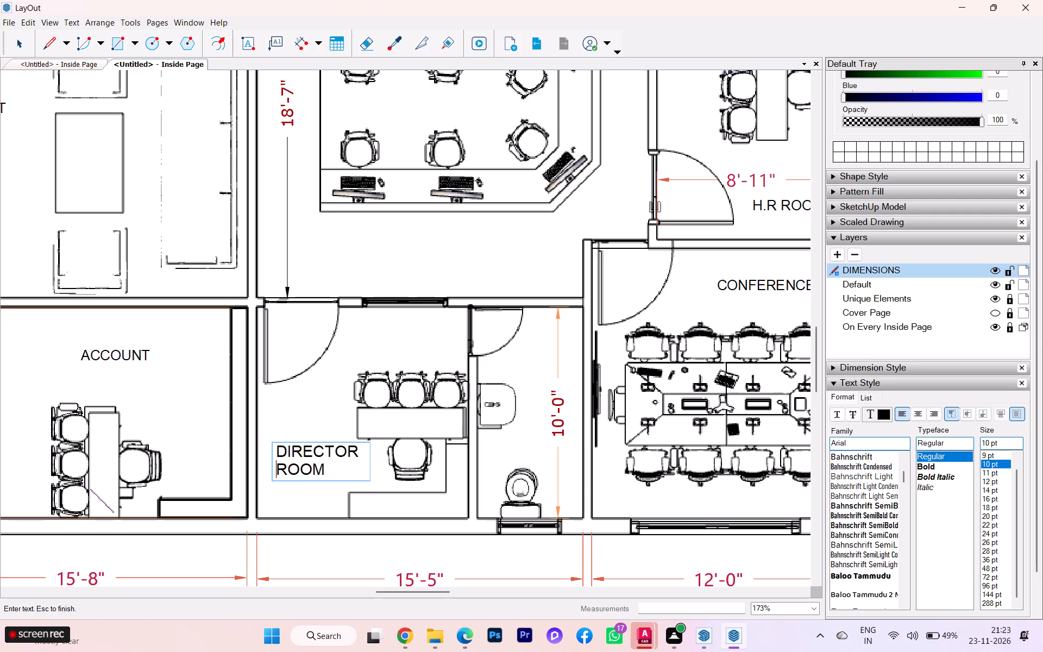
key("space")
key("space")
key("space")
key("space")
key("space")
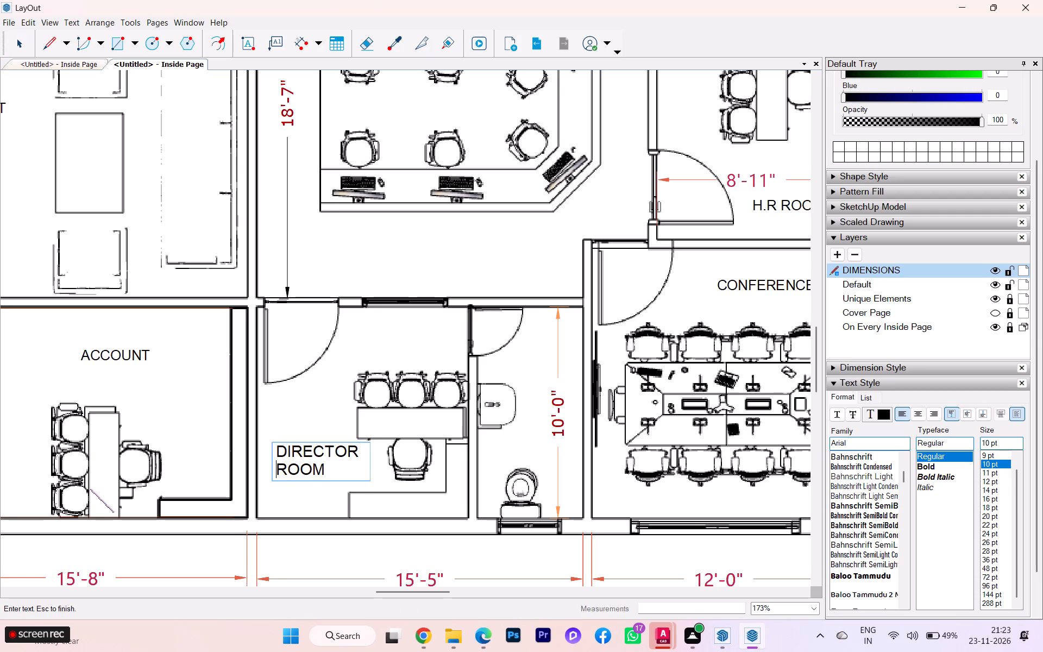
key("space")
left_click(292, 490)
Replace the ACCOUNT label in the 15'-8" by 9'-10" room with RECEPTION, widening its text box to fit the word on one line.
scroll(326, 491, "down", 3)
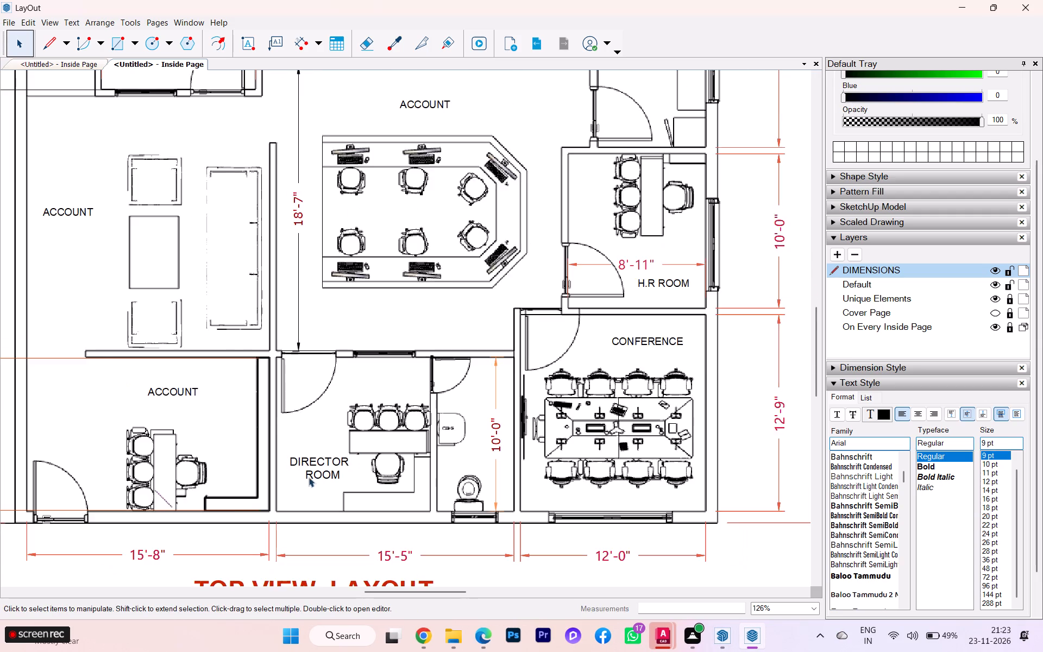
scroll(306, 477, "down", 2)
scroll(310, 477, "up", 2)
scroll(491, 477, "down", 1)
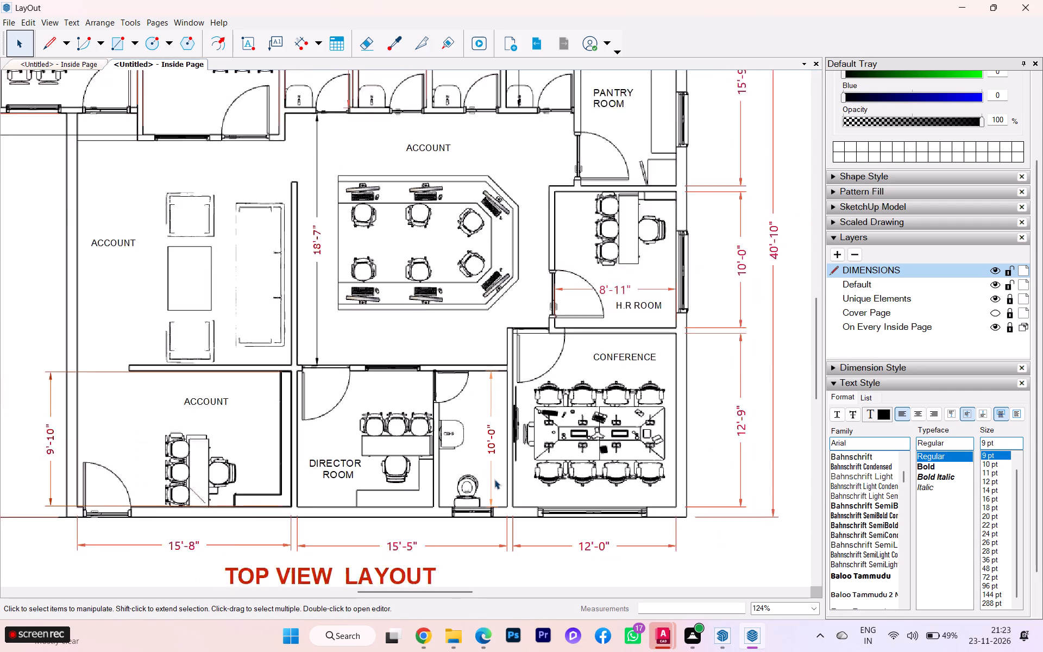
scroll(494, 479, "down", 1)
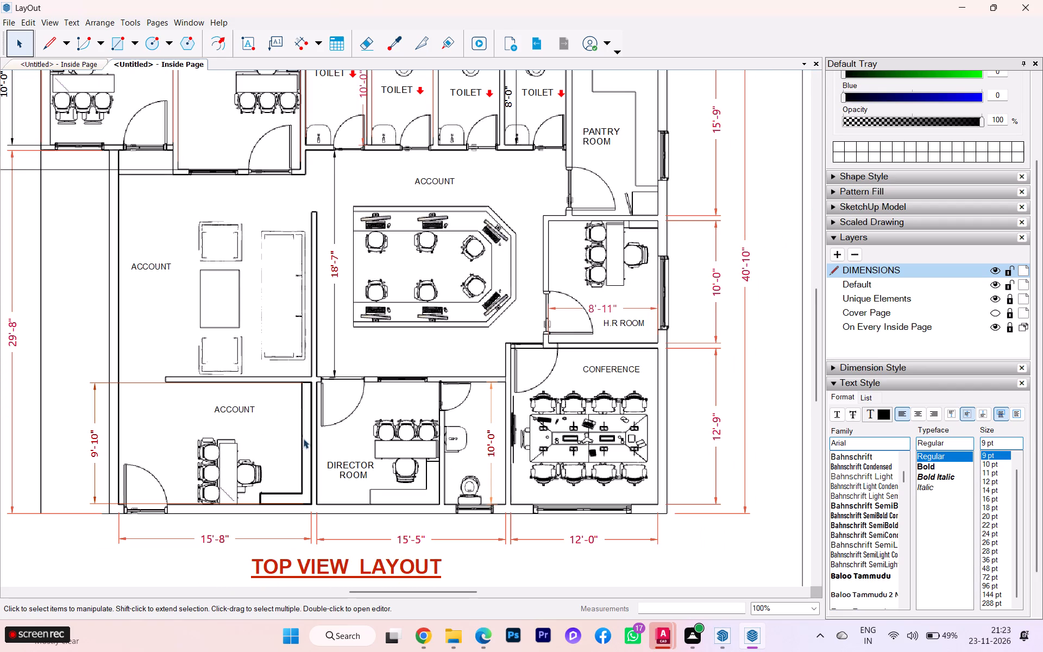
double_click(239, 406)
scroll(254, 408, "up", 3)
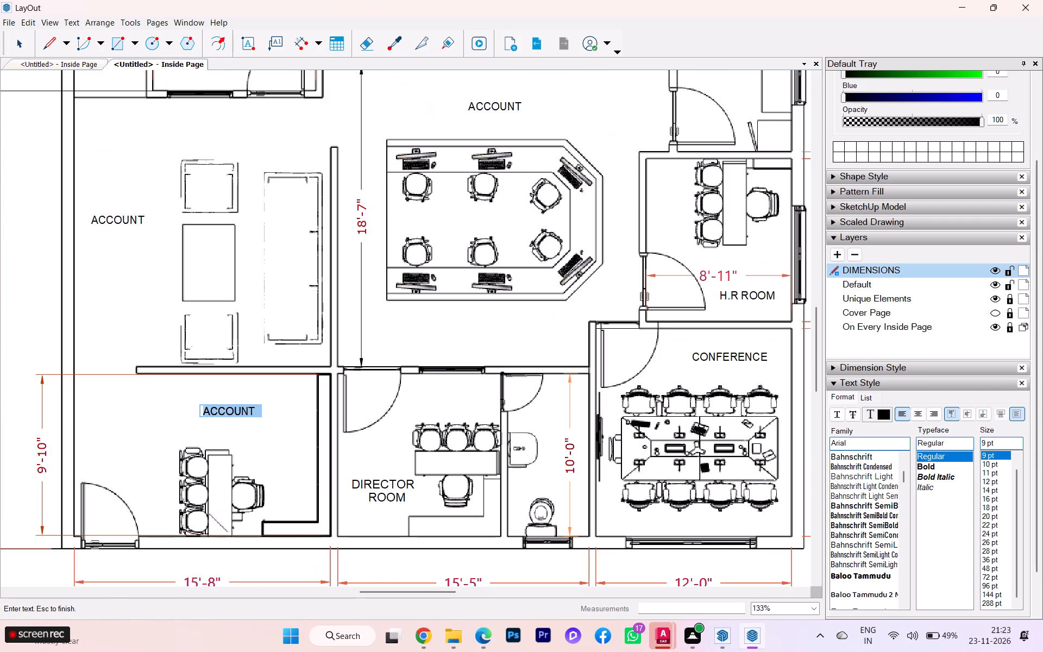
type("RECE")
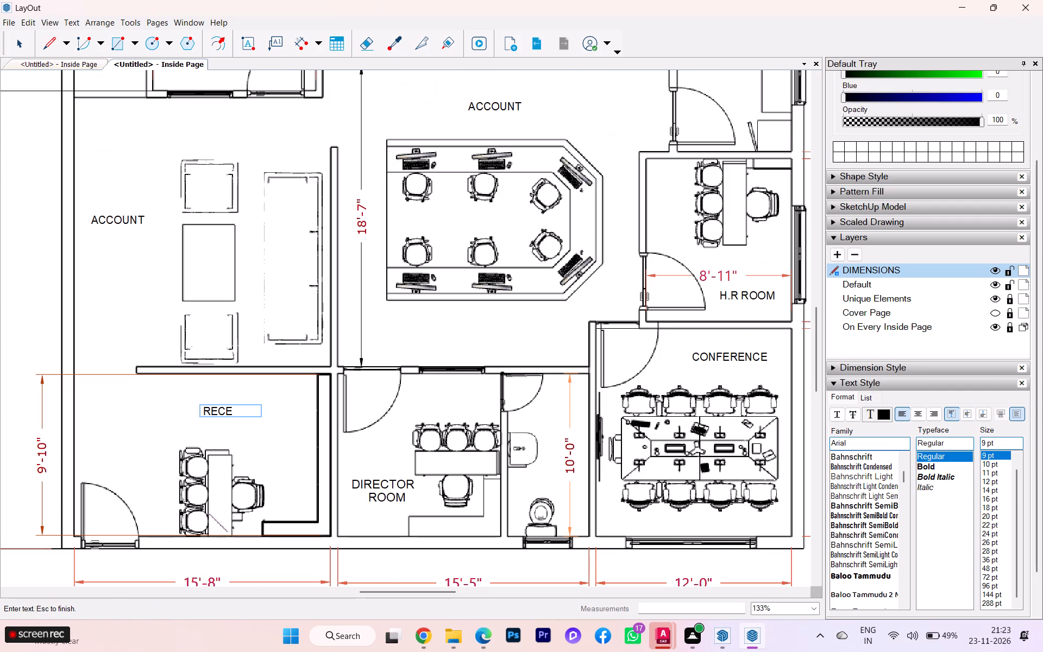
type("PT")
type("ION")
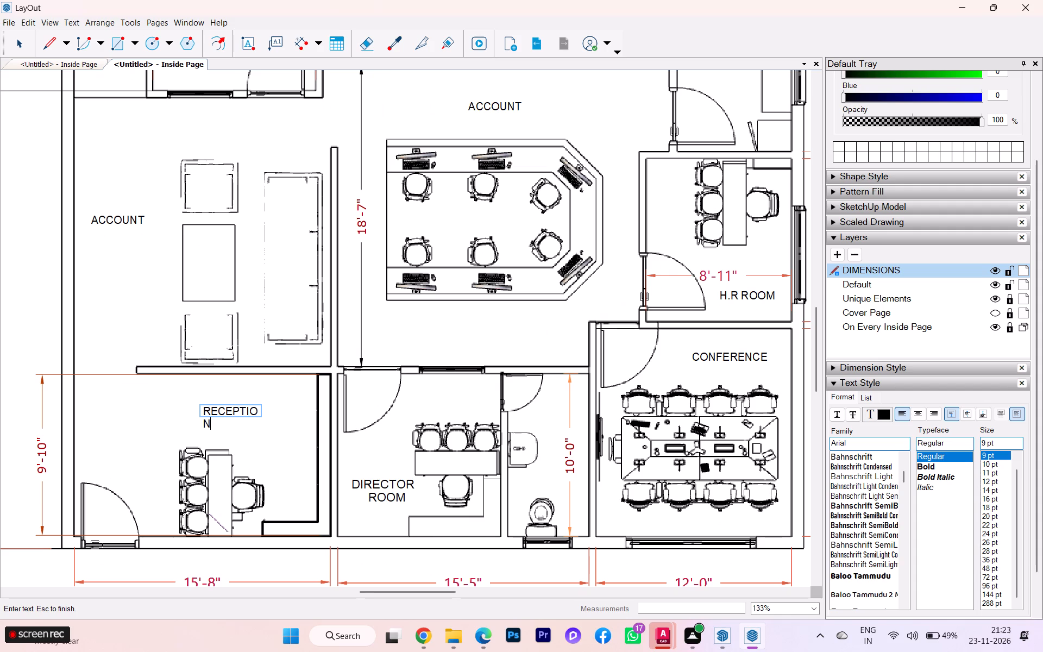
left_click(252, 429)
left_click(249, 411)
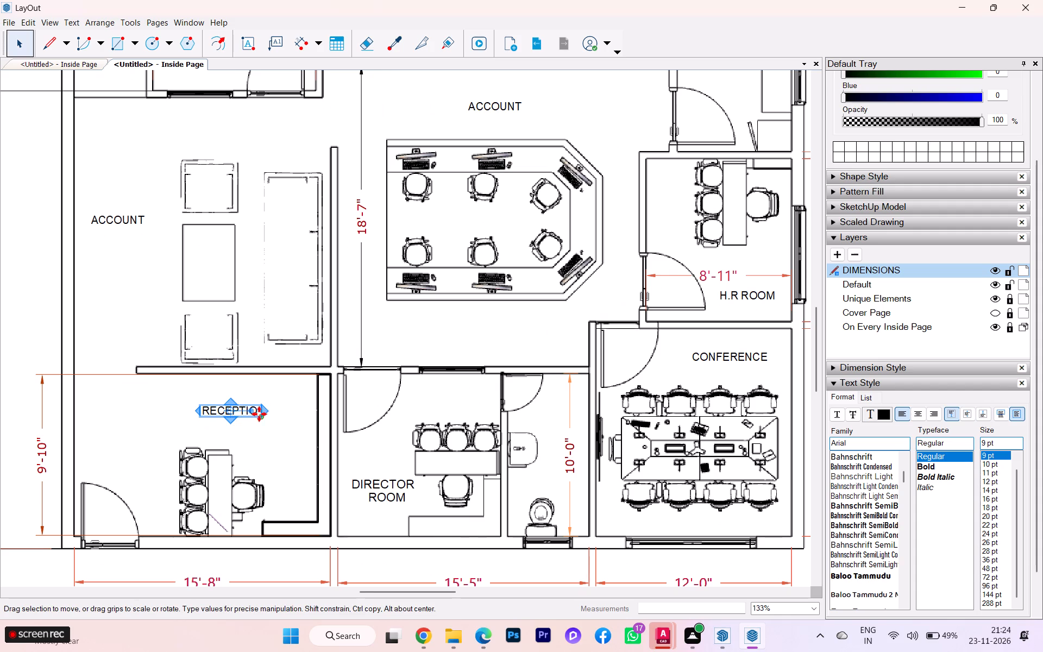
left_click_drag(262, 410, 279, 406)
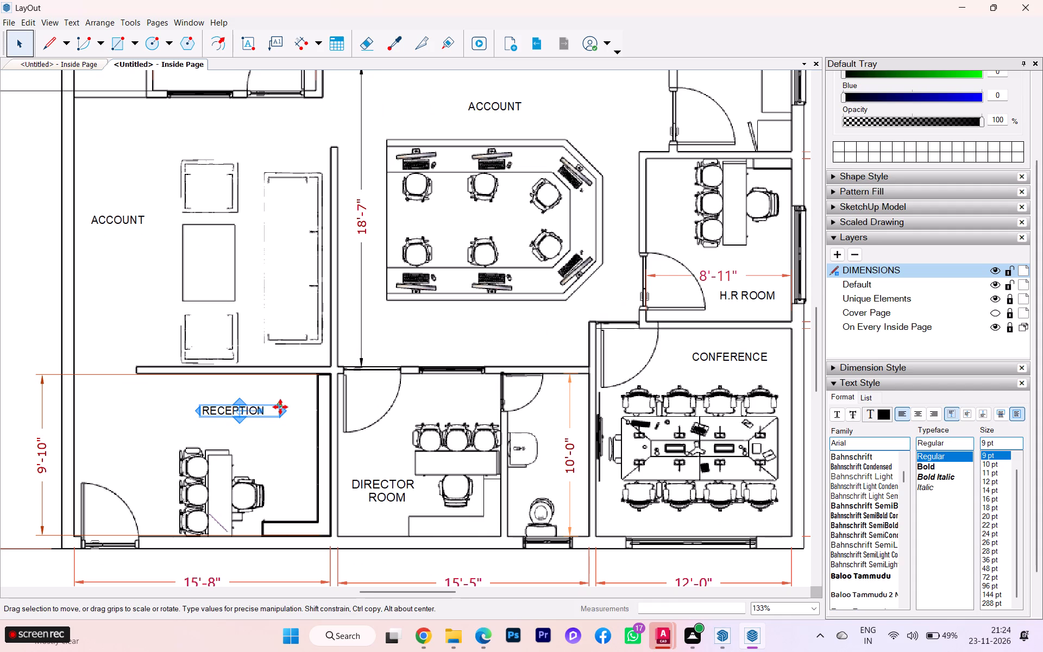
left_click(241, 421)
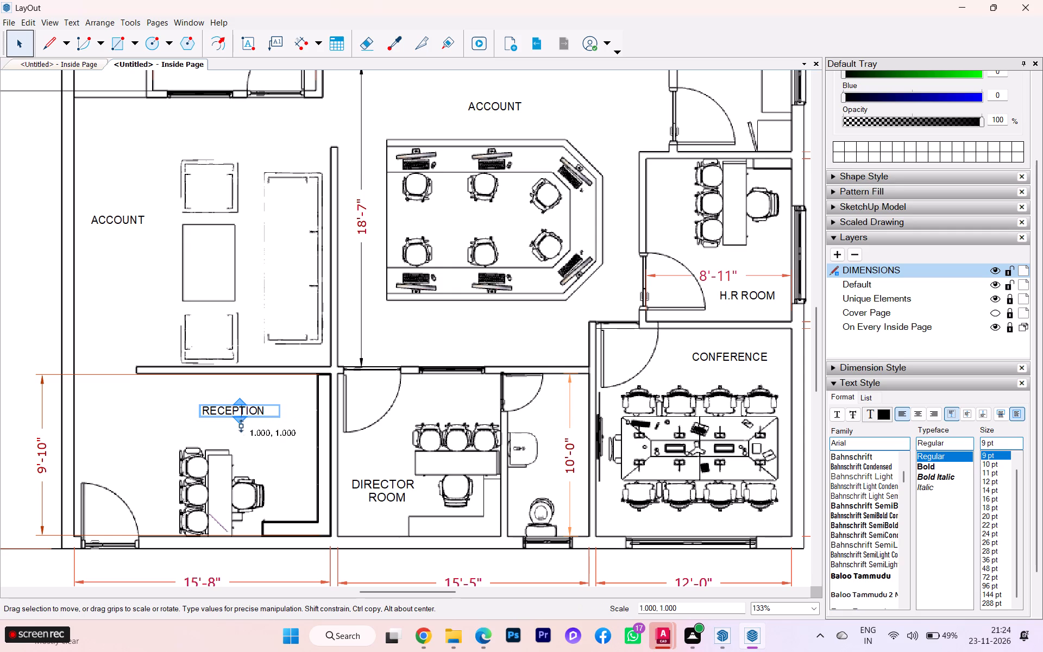
left_click(259, 427)
Replace the ACCOUNT label beside the sofas above RECEPTION with WAITING AREA, extending its text box downward to fit both lines.
scroll(291, 448, "down", 4)
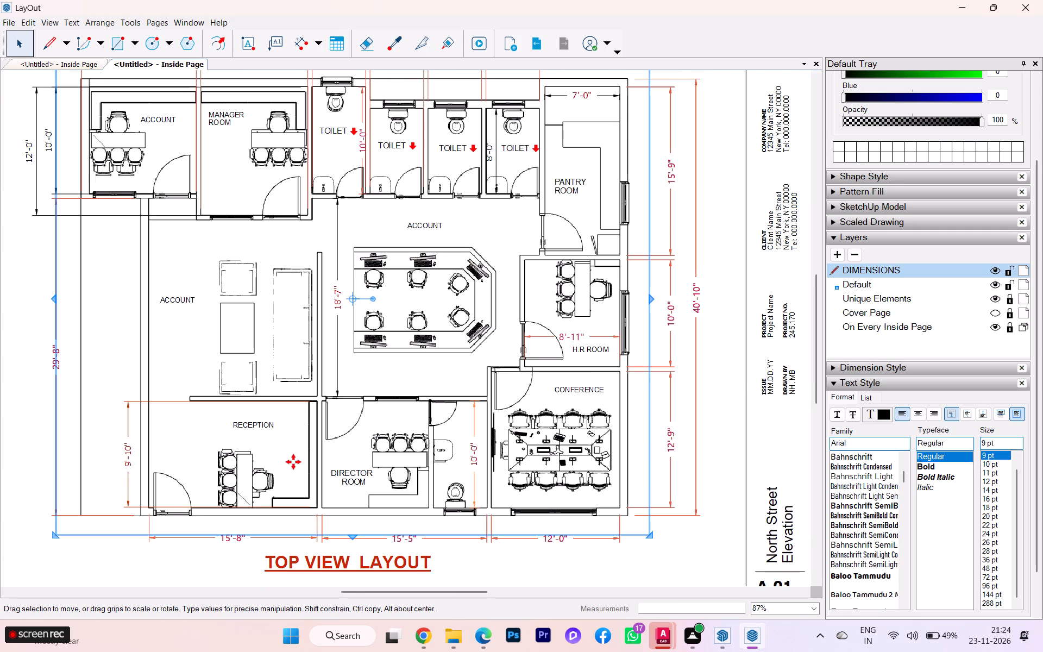
double_click(168, 297)
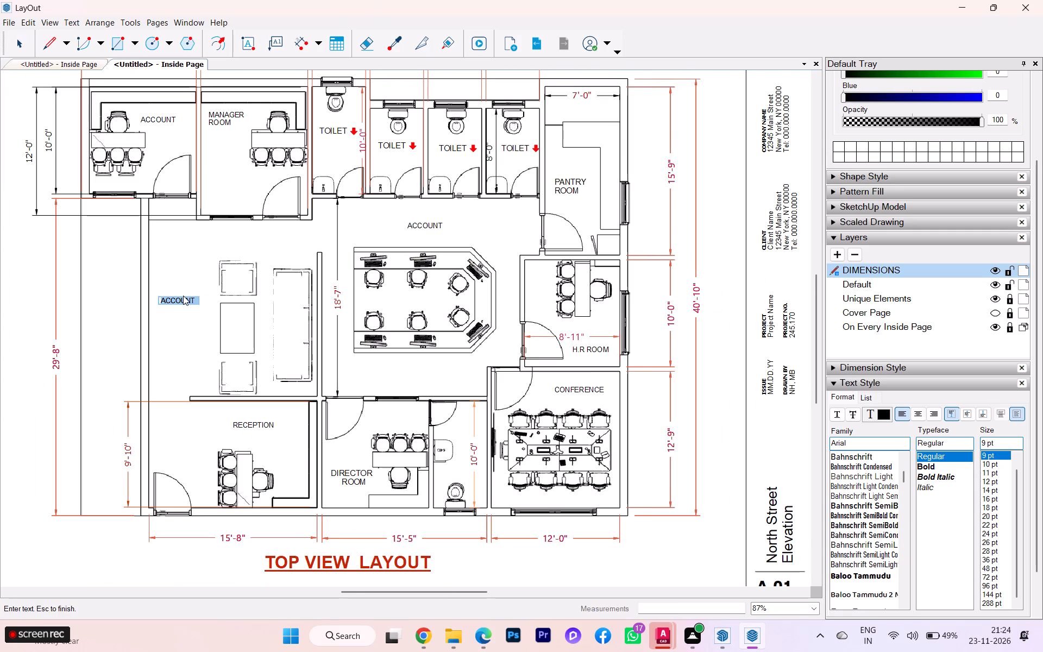
type("WAITI")
type("NG AREA")
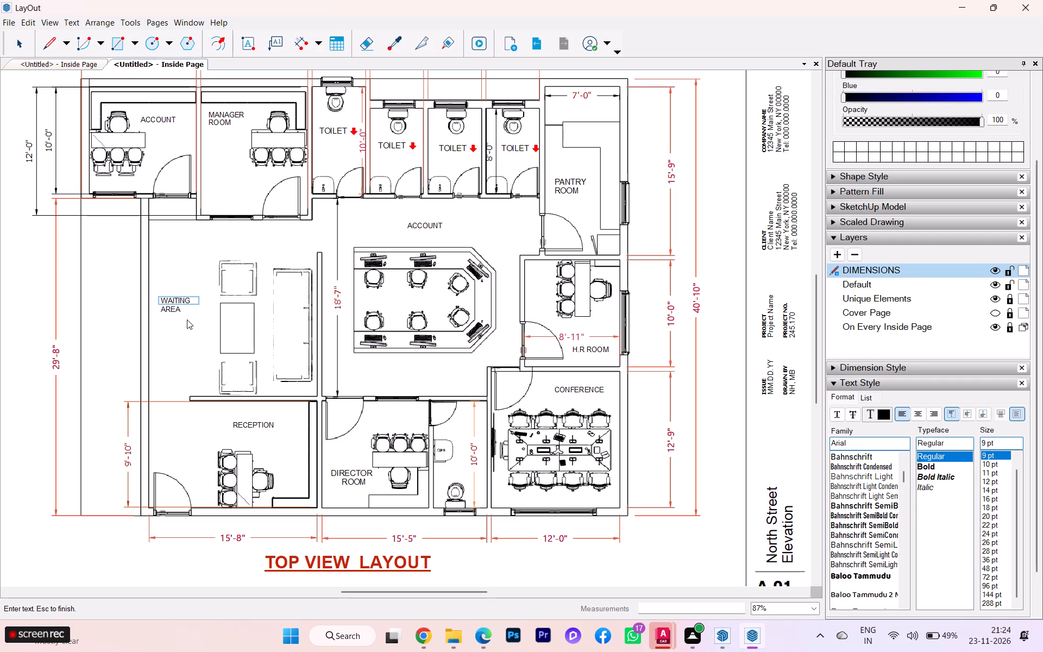
scroll(133, 318, "up", 2)
left_click(202, 313)
scroll(187, 304, "up", 2)
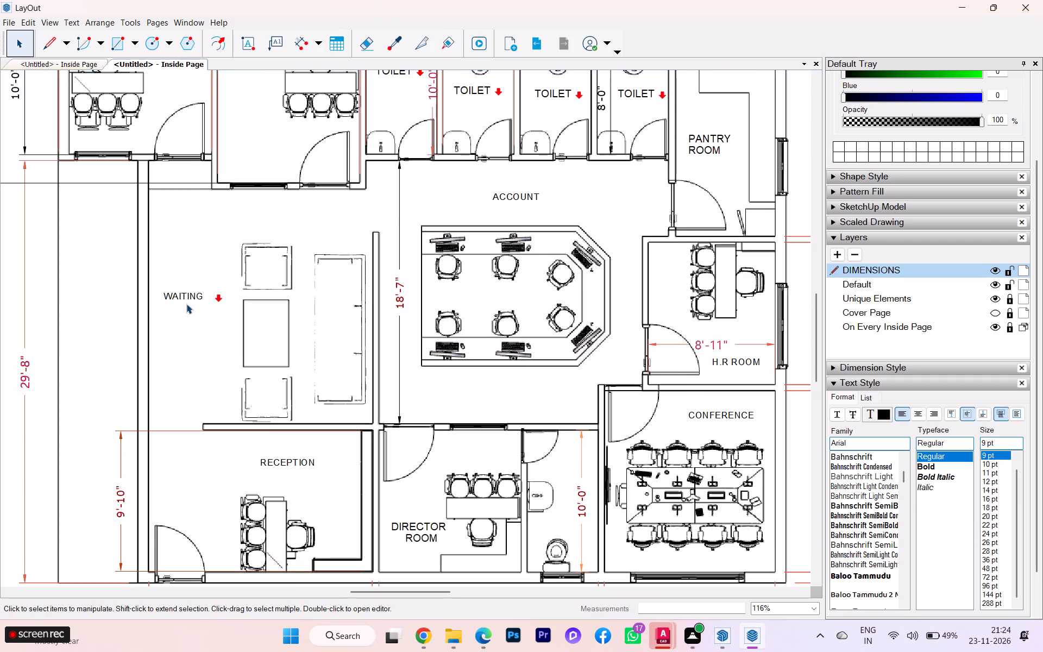
left_click(188, 290)
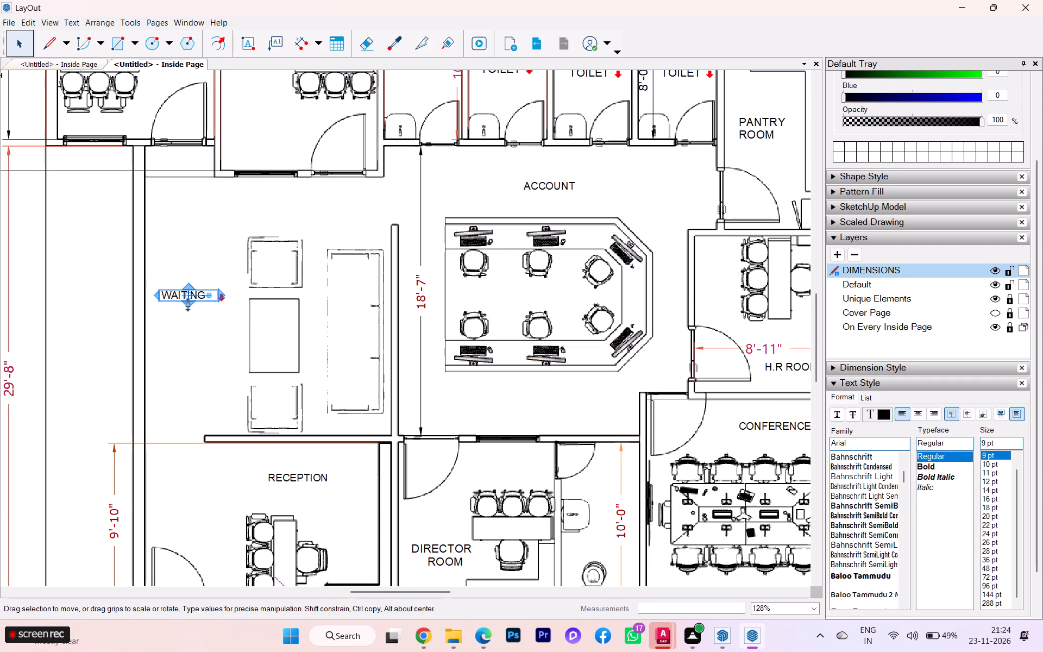
left_click_drag(187, 304, 188, 316)
left_click(221, 336)
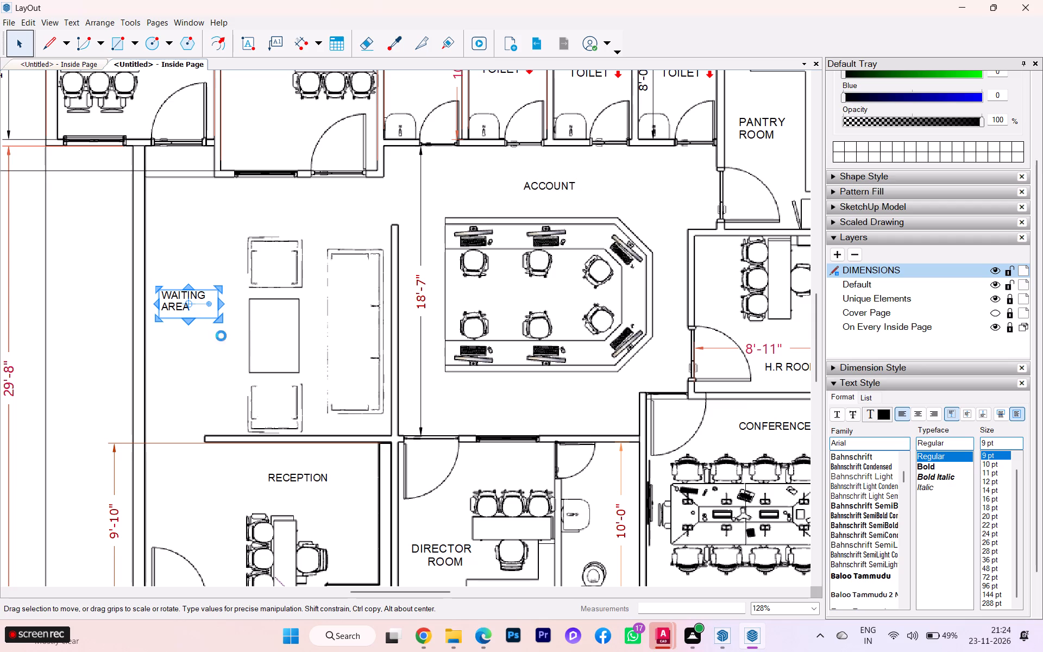
Replace the ACCOUNT label above the central workstations with WORKING AREA, extending its text box downward to fit both lines.
scroll(224, 336, "down", 2)
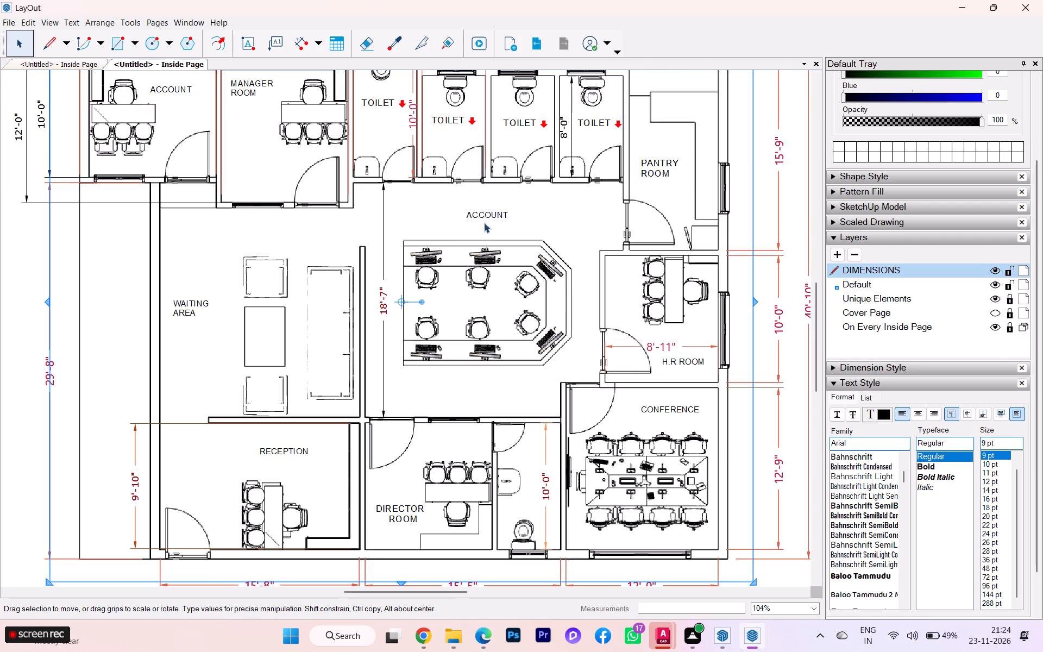
double_click(486, 214)
type("WORKING AREA")
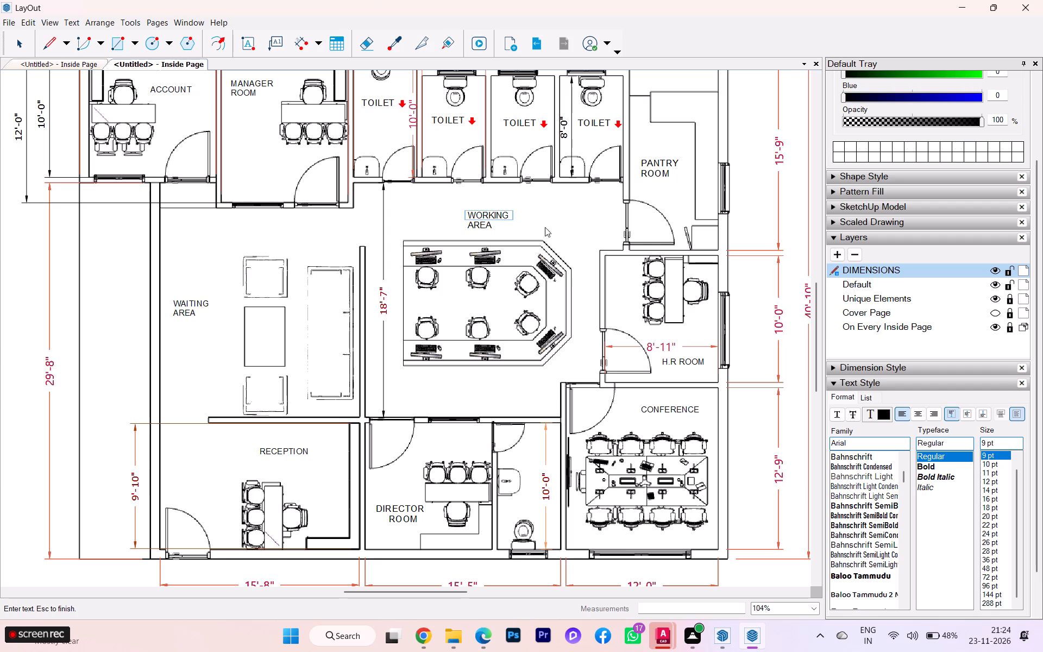
left_click(479, 224)
left_click(449, 206)
left_click(496, 213)
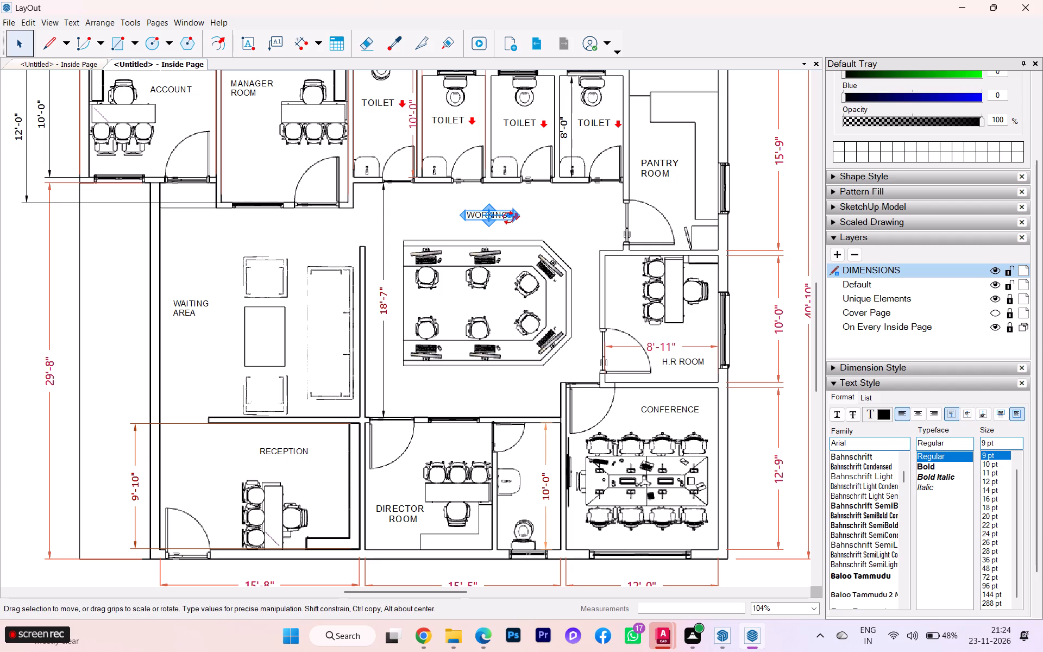
scroll(501, 221, "up", 1)
scroll(501, 221, "down", 1)
scroll(501, 221, "up", 3)
left_click_drag(483, 221, 484, 231)
left_click(550, 217)
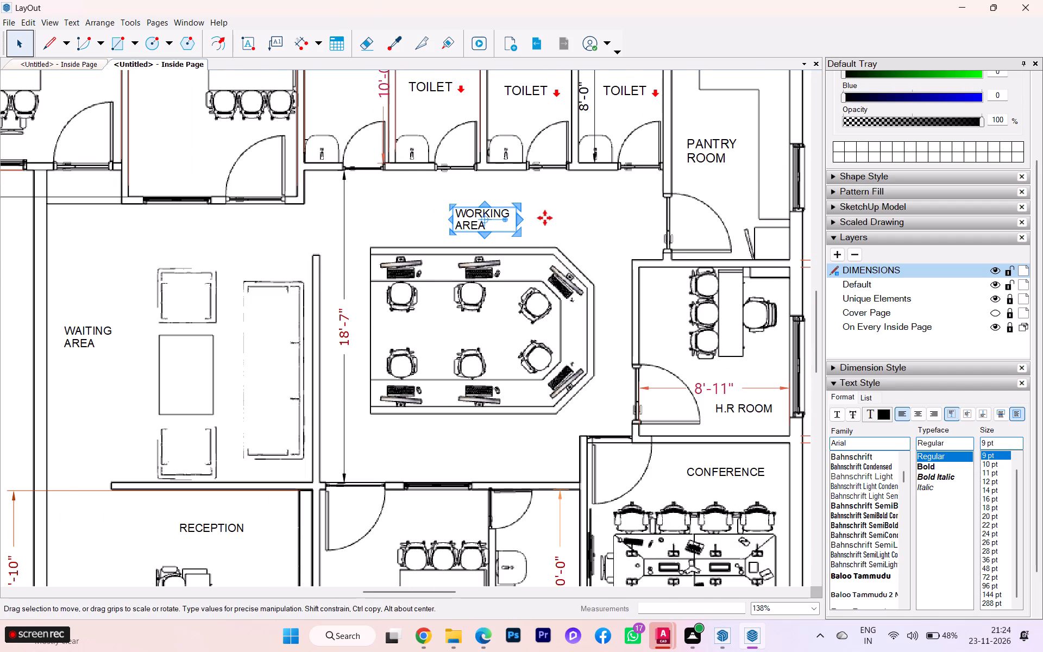
Replace the TOILET label in the 10'-0" long toilet beside the MANAGER ROOM with HE TOILET.
scroll(487, 206, "down", 7)
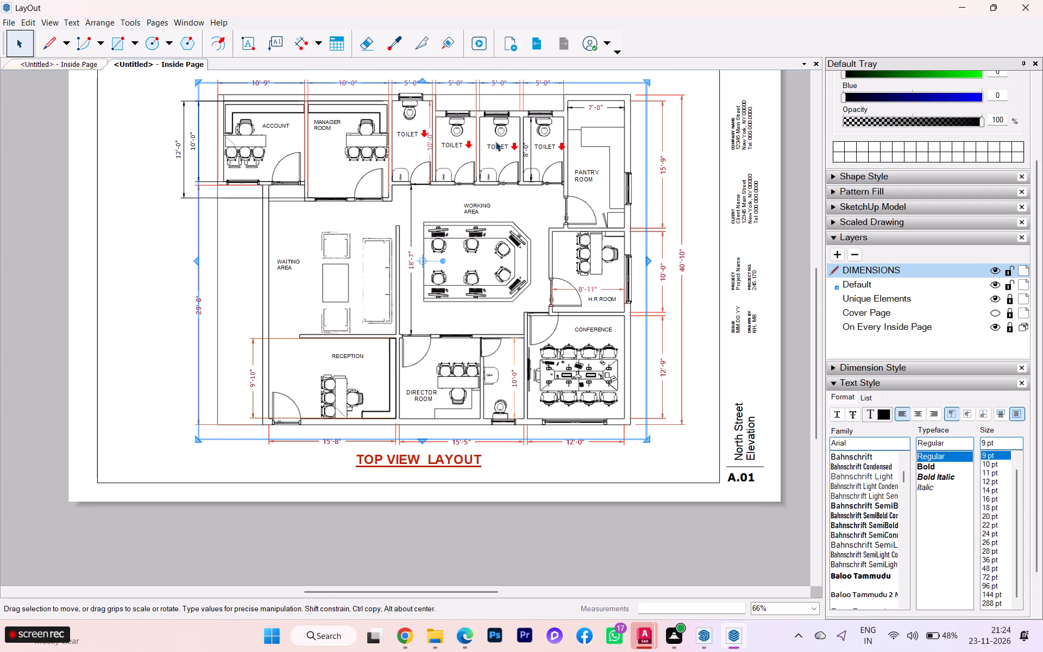
scroll(495, 141, "up", 1)
scroll(495, 141, "down", 1)
scroll(495, 141, "up", 2)
scroll(389, 126, "up", 2)
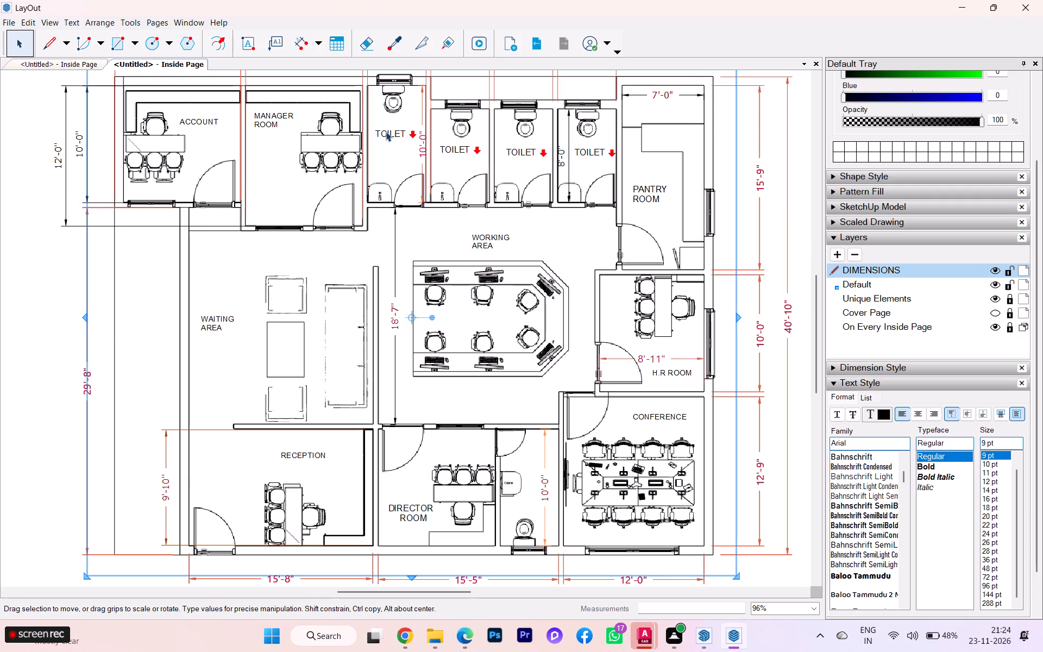
double_click(386, 131)
type("HE")
key("space")
type("TOILET")
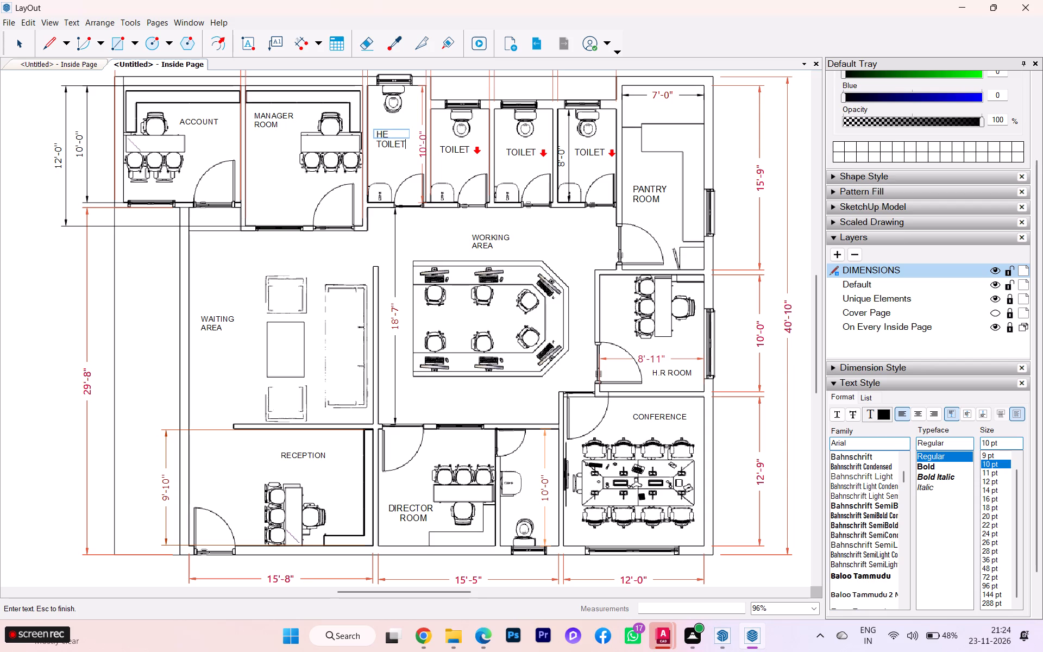
scroll(422, 144, "up", 2)
left_click(399, 159)
Widen the text box of the toilet label beside the MANAGER ROOM so HE TOILET fits on one line.
scroll(404, 145, "up", 1)
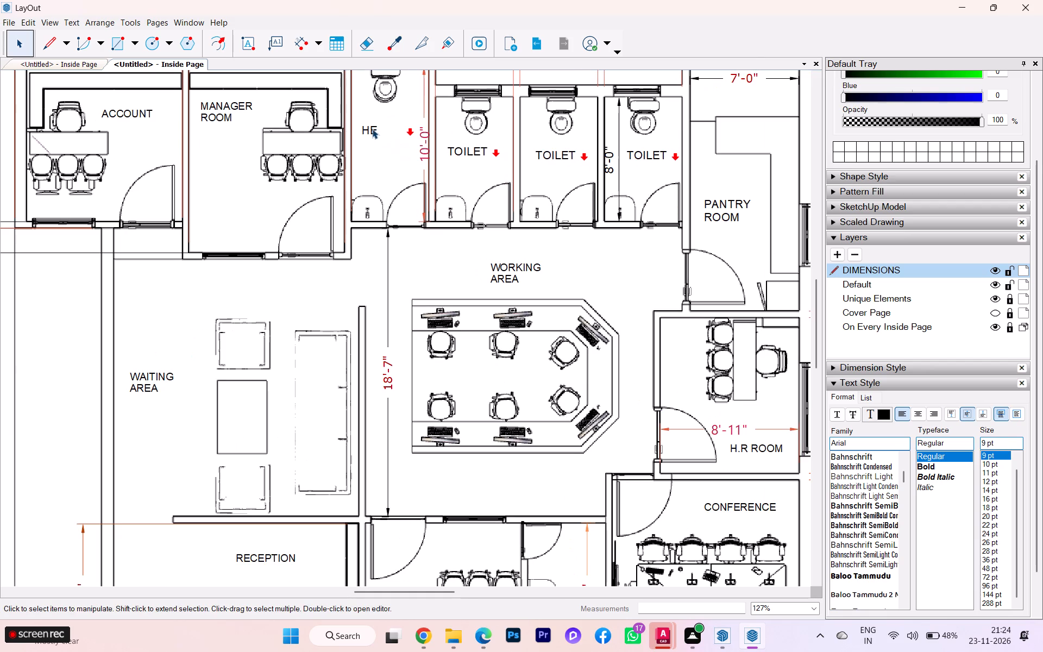
left_click(371, 128)
left_click_drag(411, 128, 417, 128)
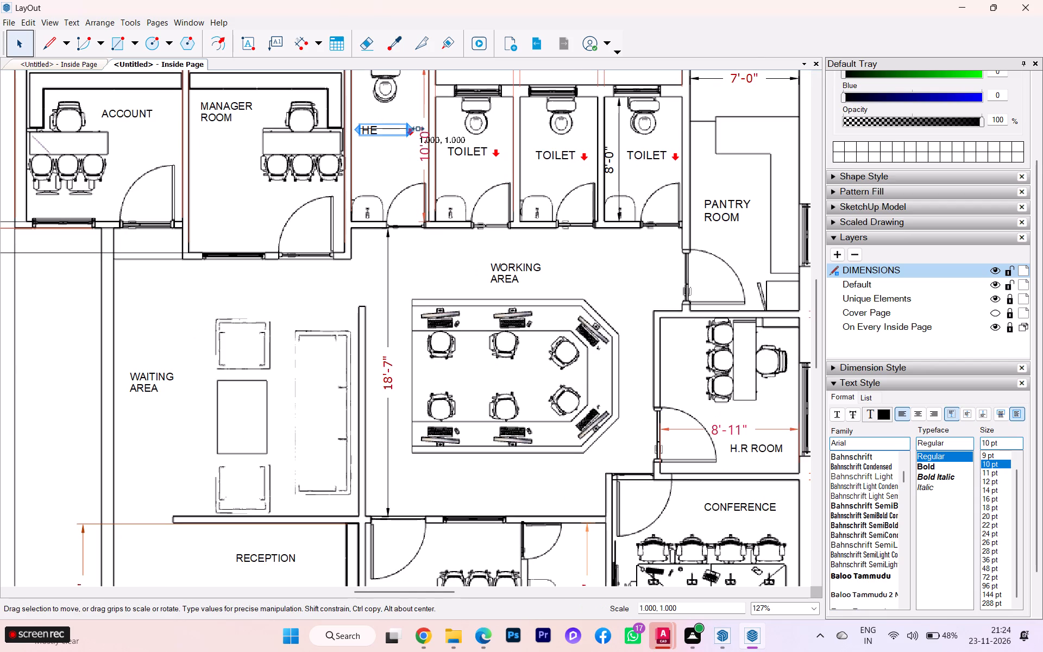
left_click_drag(417, 128, 425, 127)
left_click(399, 148)
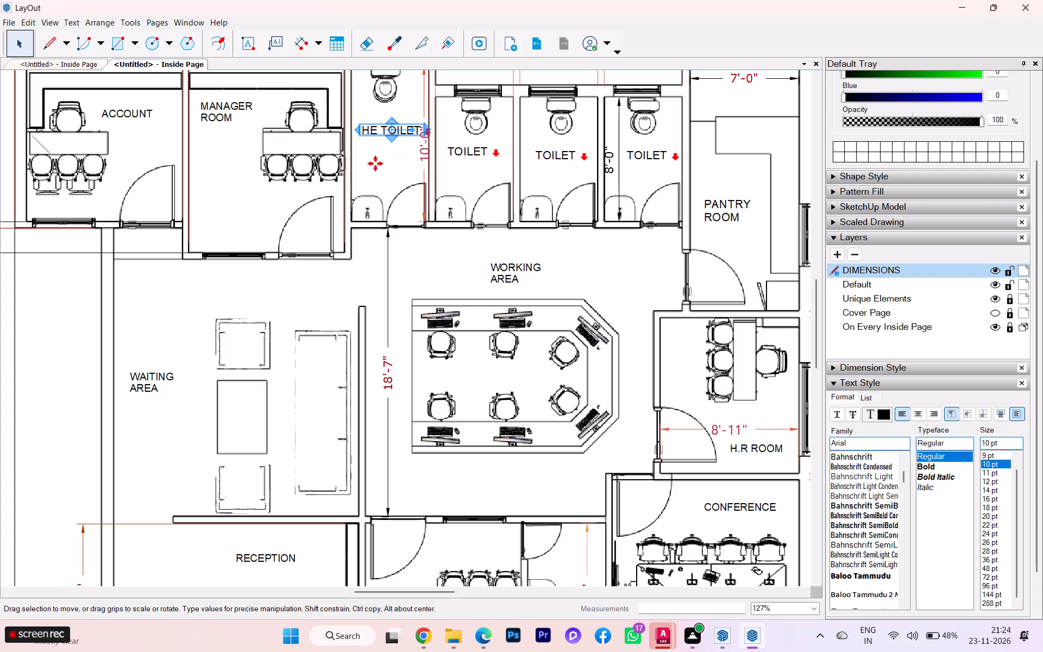
Change the TOILET label in the second toilet, right after the 10'-0" long one, to HE TOILET.
scroll(422, 140, "up", 3)
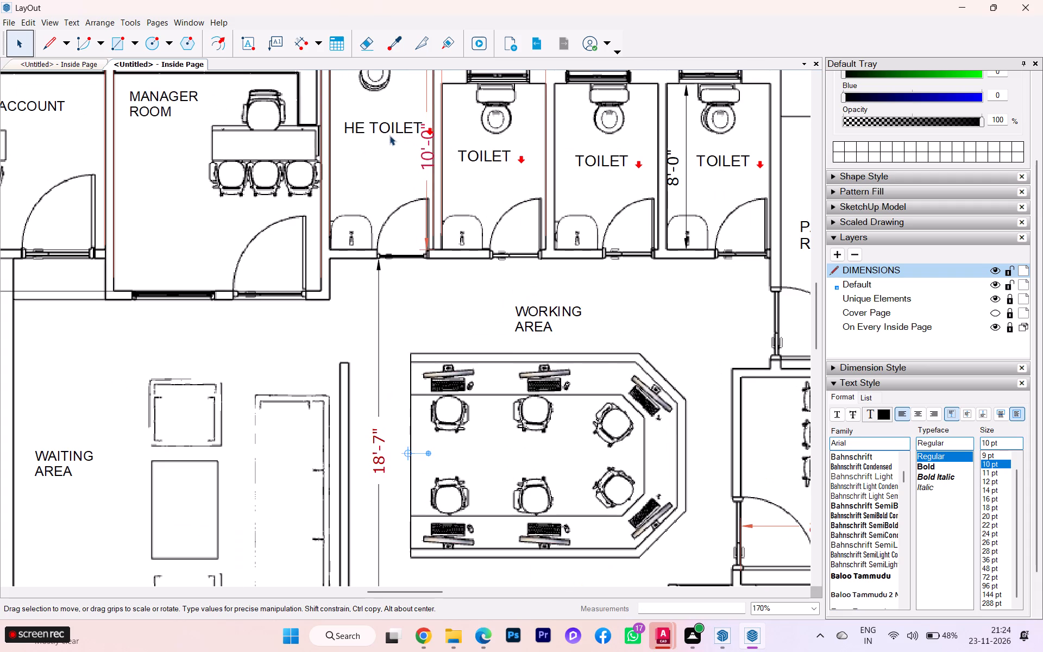
double_click(489, 155)
scroll(475, 158, "up", 2)
left_click(457, 158)
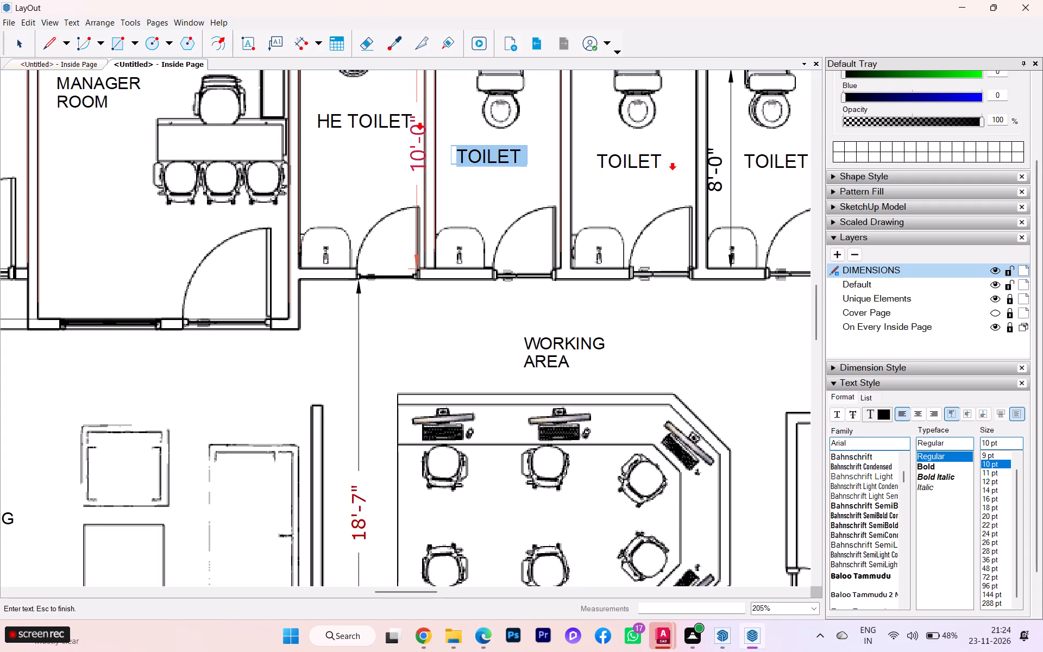
type("HE")
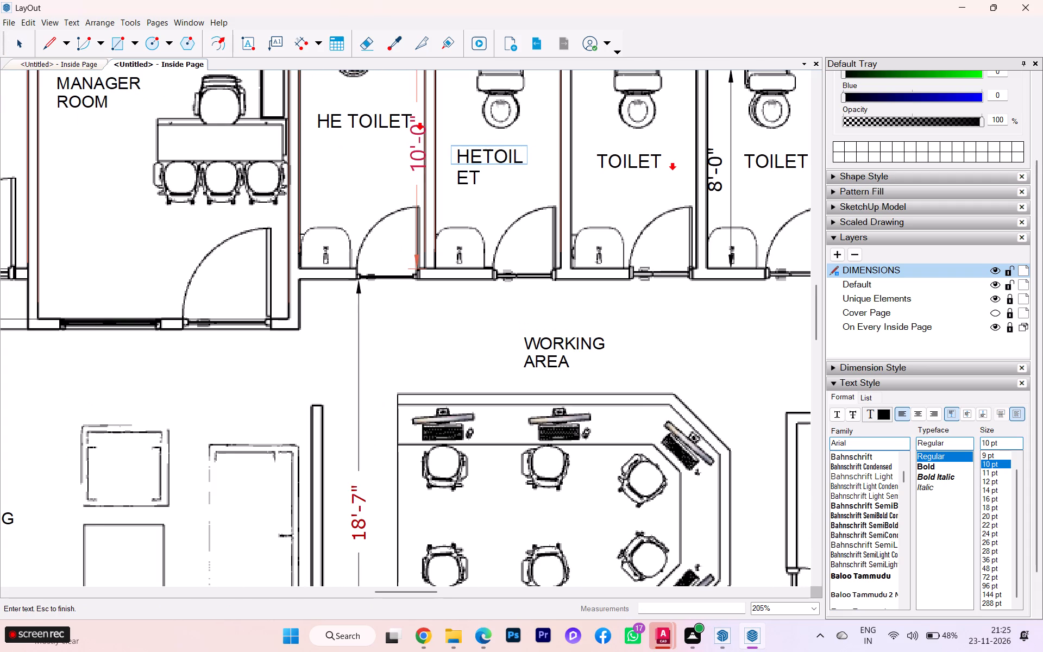
key("space")
left_click(528, 168)
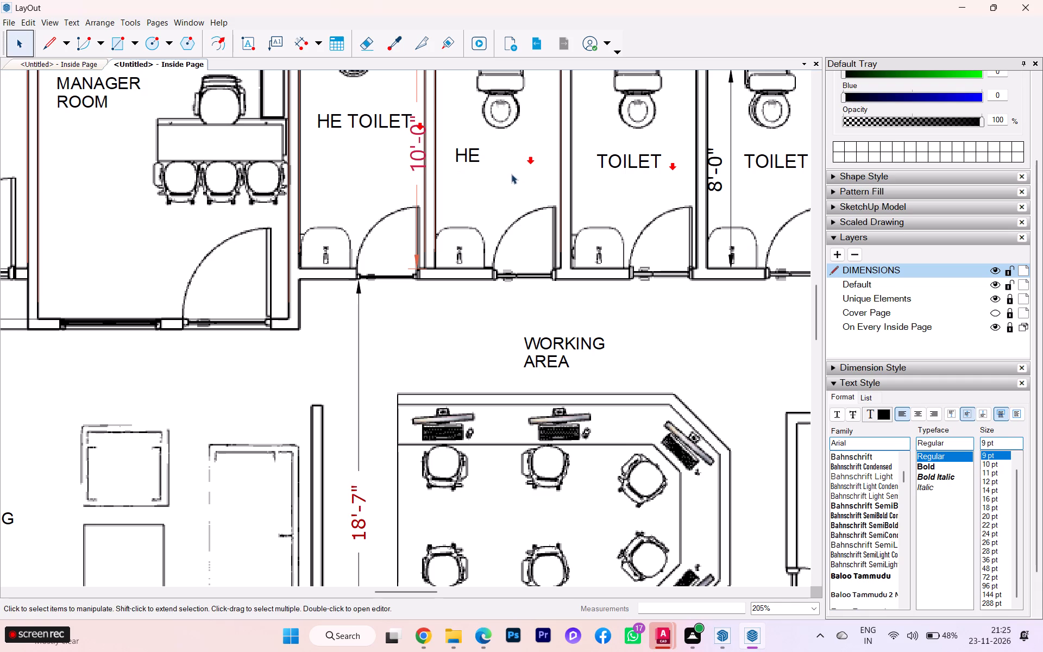
Widen the second toilet label's text box within its walls so HE TOILET fits on one line.
left_click(528, 156)
left_click_drag(530, 165, 535, 165)
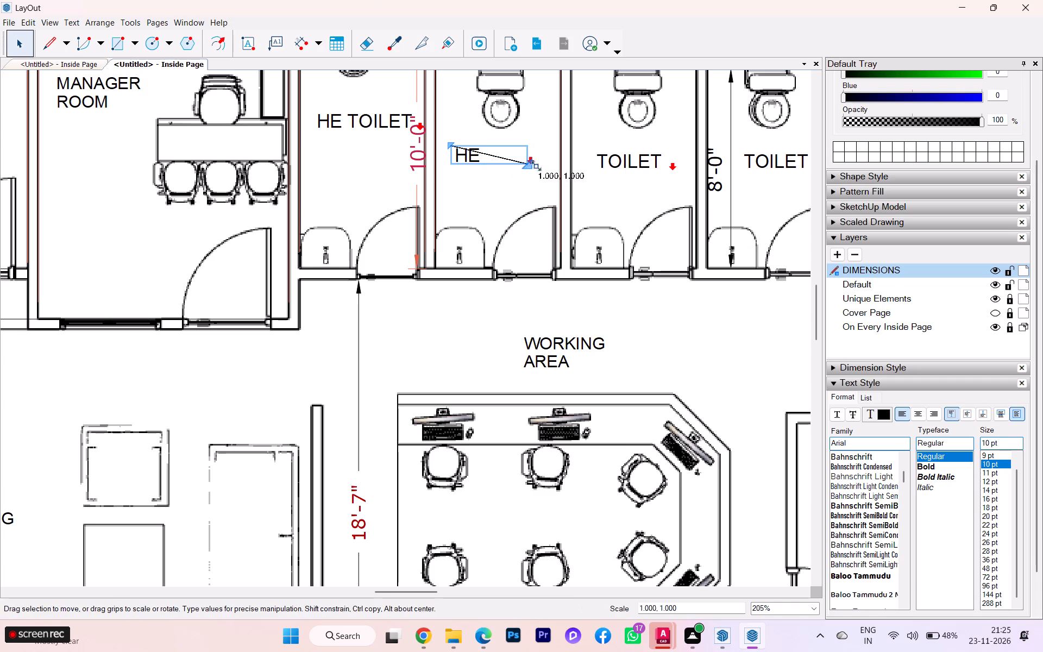
left_click_drag(535, 165, 549, 167)
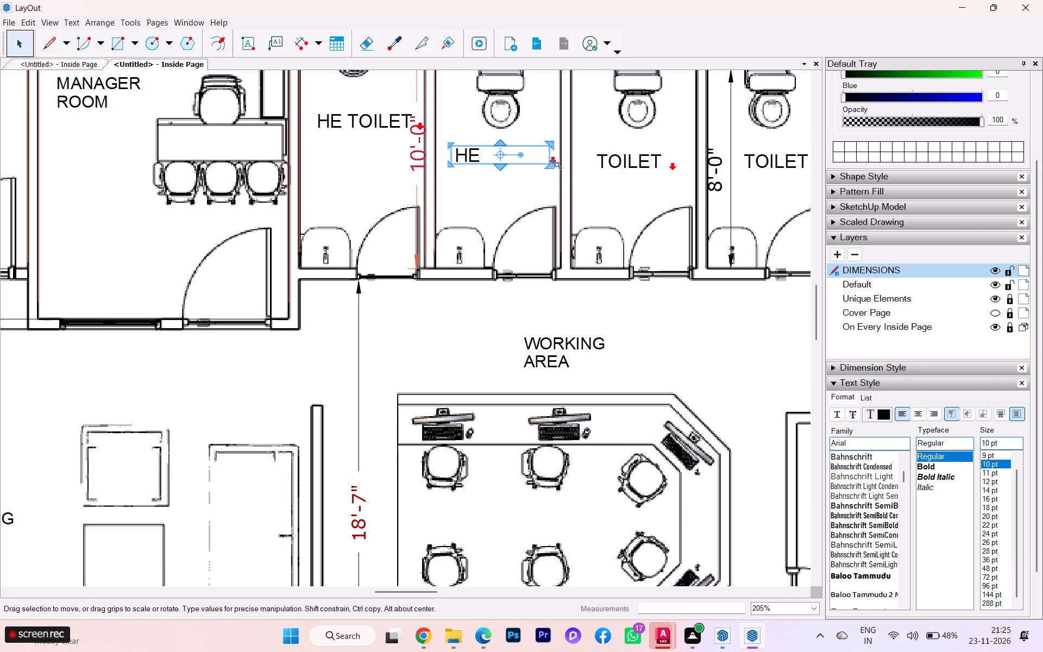
left_click_drag(501, 165, 501, 167)
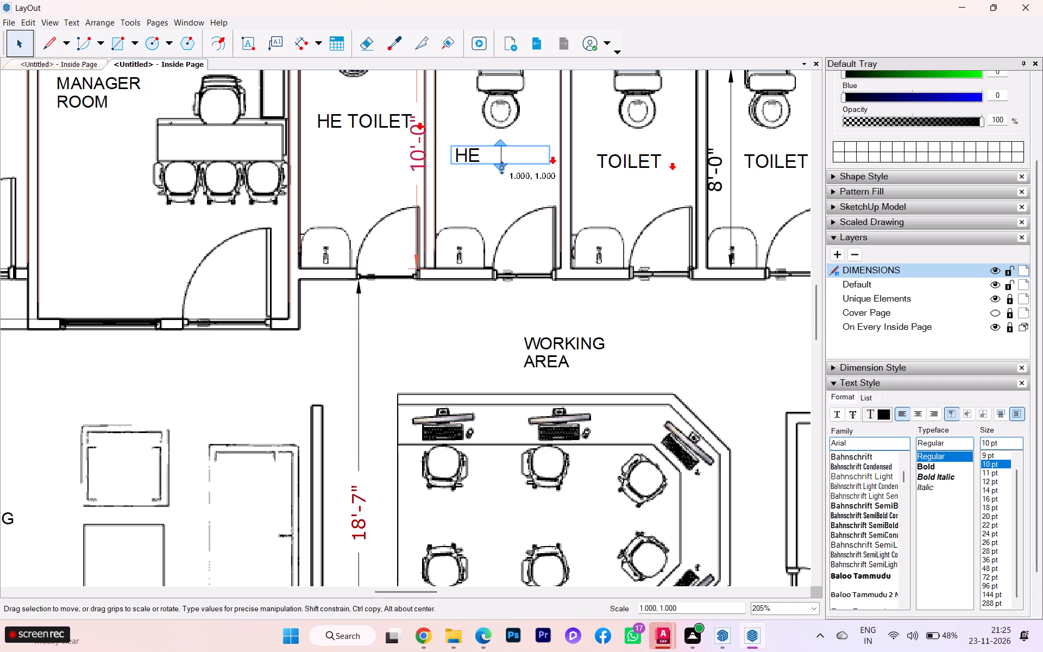
left_click_drag(501, 167, 501, 175)
left_click_drag(498, 166, 498, 171)
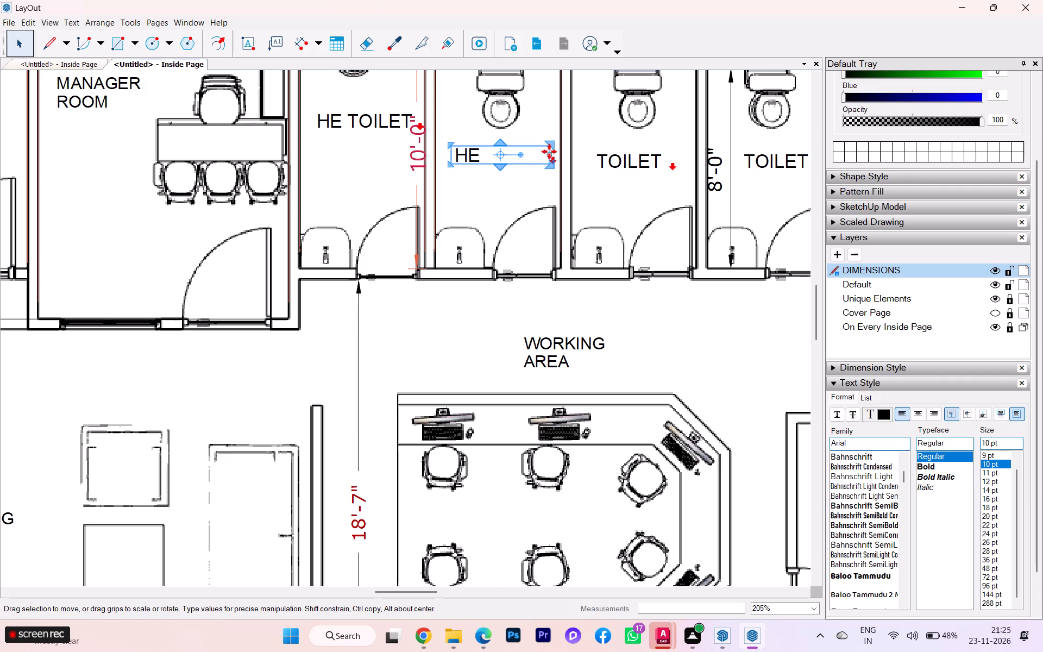
scroll(550, 154, "up", 4)
scroll(550, 154, "down", 1)
scroll(550, 154, "up", 2)
scroll(548, 146, "down", 1)
scroll(548, 146, "up", 2)
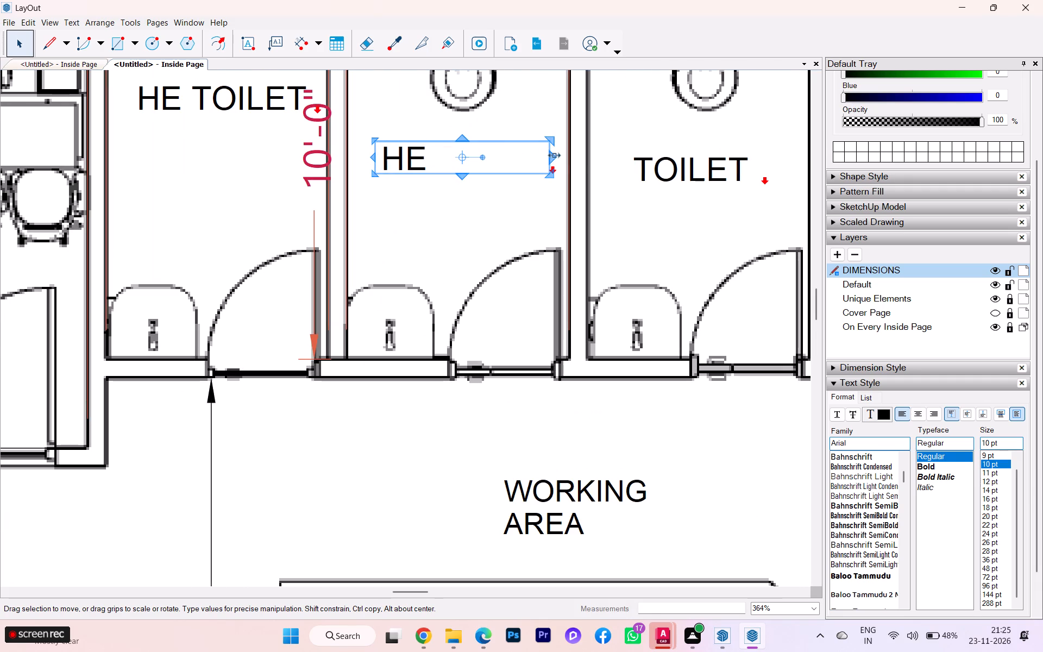
left_click_drag(554, 154, 566, 154)
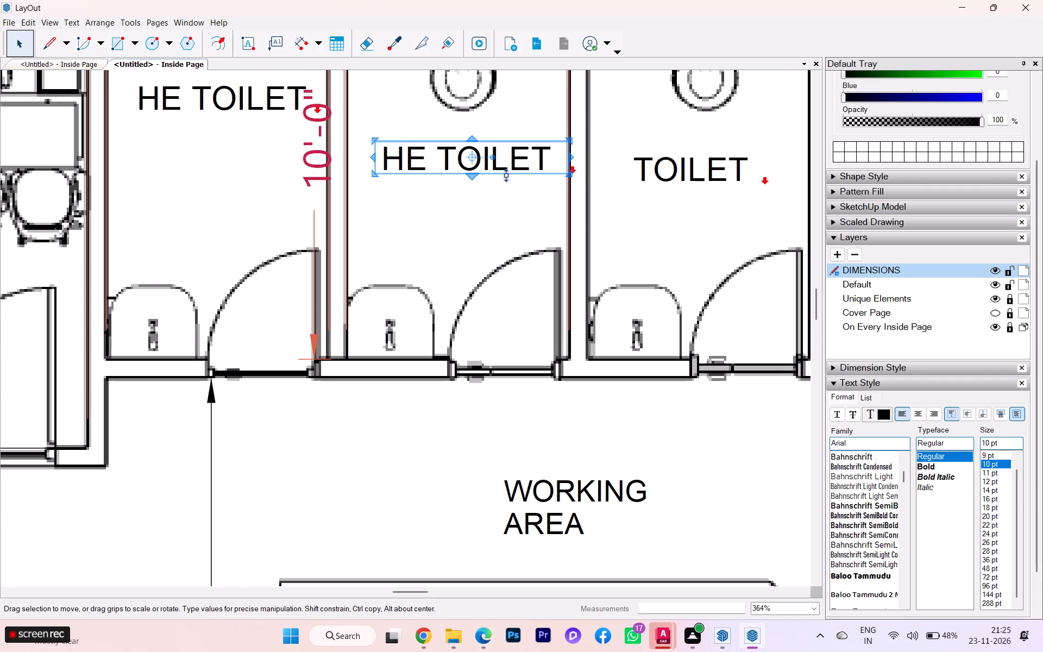
left_click_drag(573, 157, 564, 159)
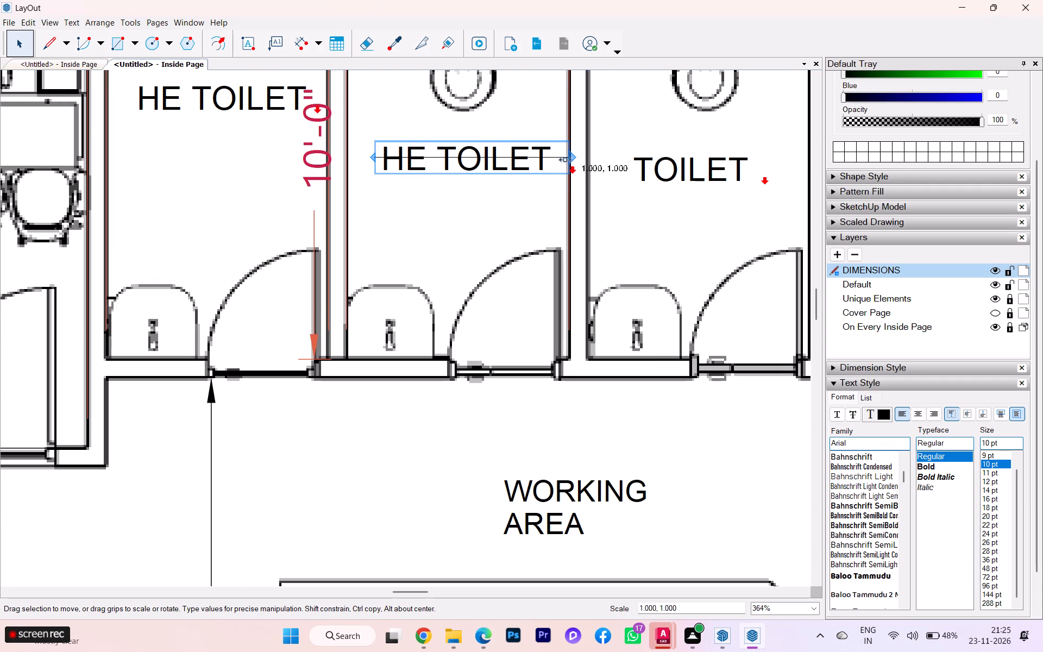
left_click_drag(564, 159, 559, 157)
left_click(416, 200)
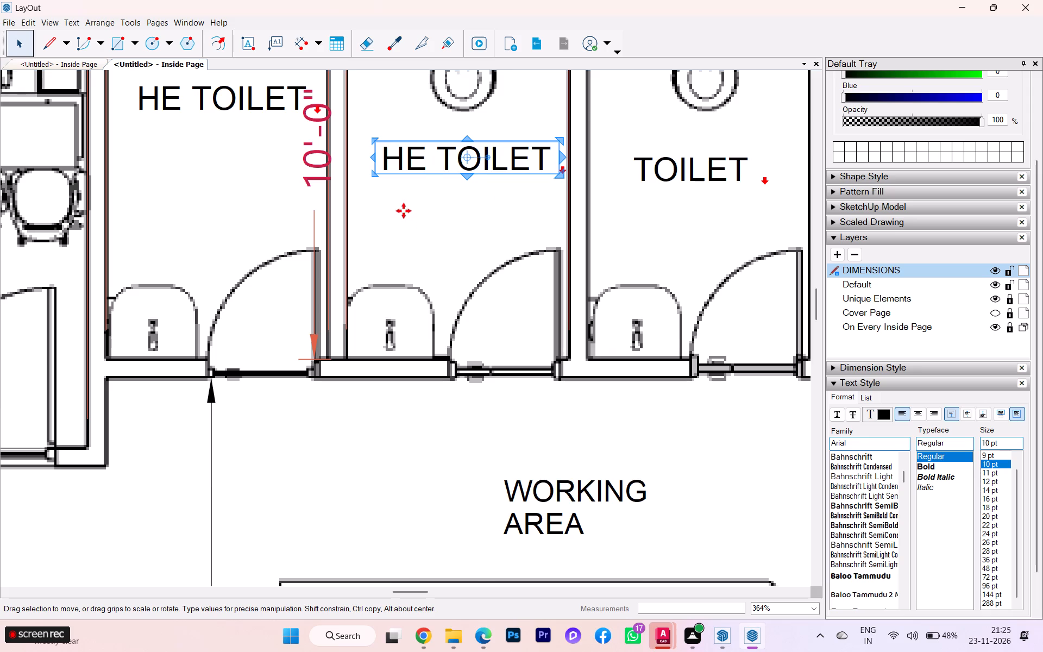
Change the TOILET label in the third toilet to SHE TOILET.
scroll(406, 215, "down", 3)
double_click(597, 183)
scroll(579, 184, "up", 2)
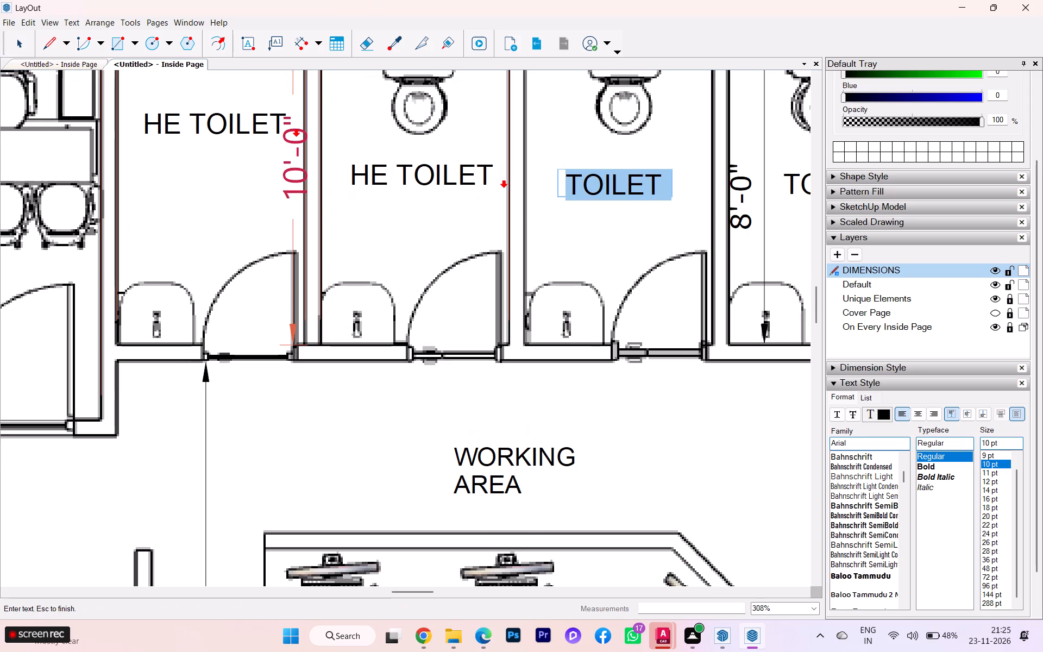
left_click(570, 184)
key("s")
type("HE")
key("space")
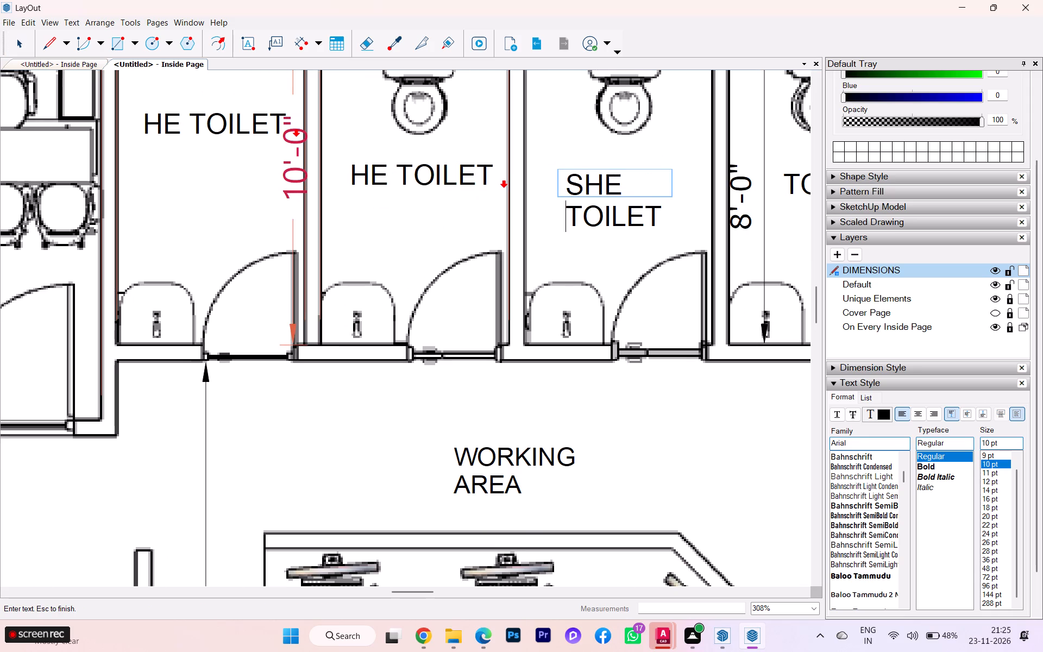
left_click(554, 200)
Widen the third toilet label's text box on both sides so SHE TOILET fits on one line.
left_click(568, 183)
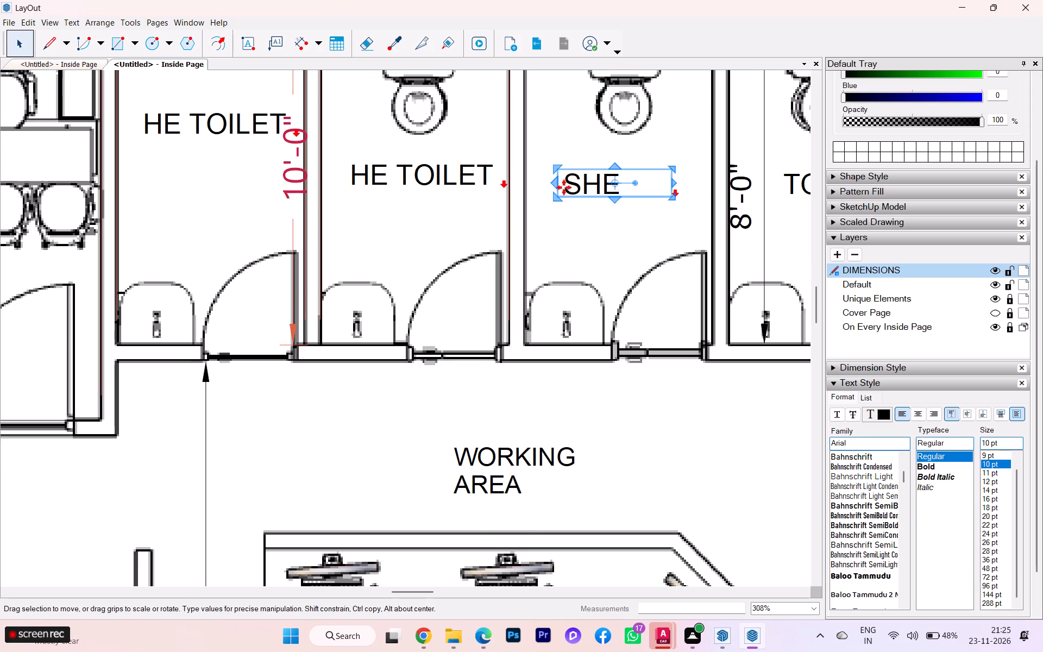
left_click_drag(555, 181, 538, 184)
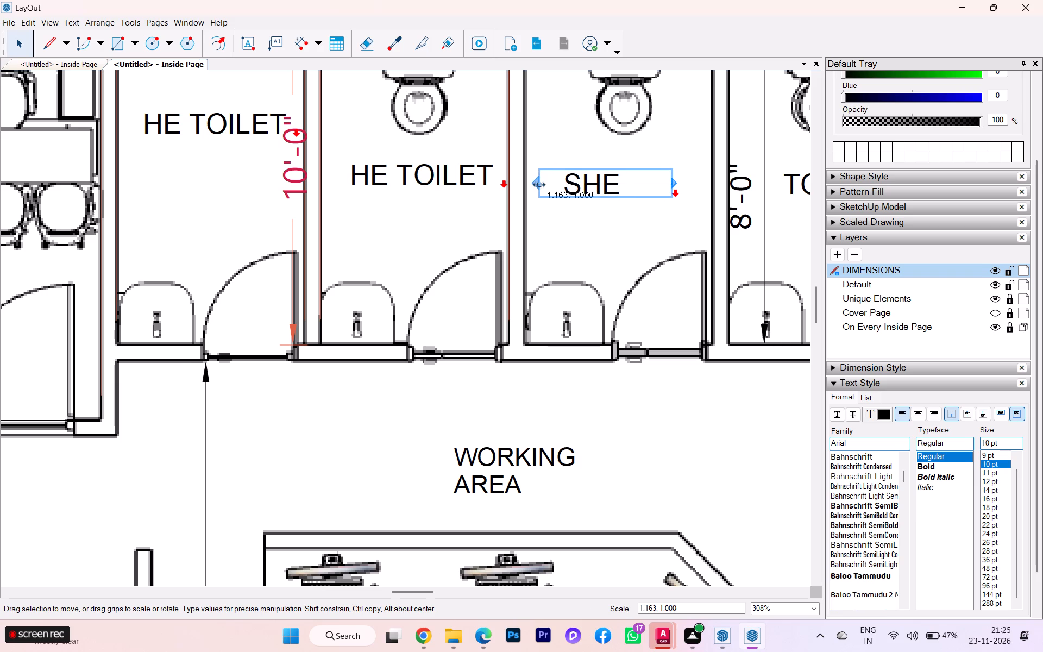
left_click_drag(538, 184, 526, 184)
left_click_drag(676, 181, 682, 180)
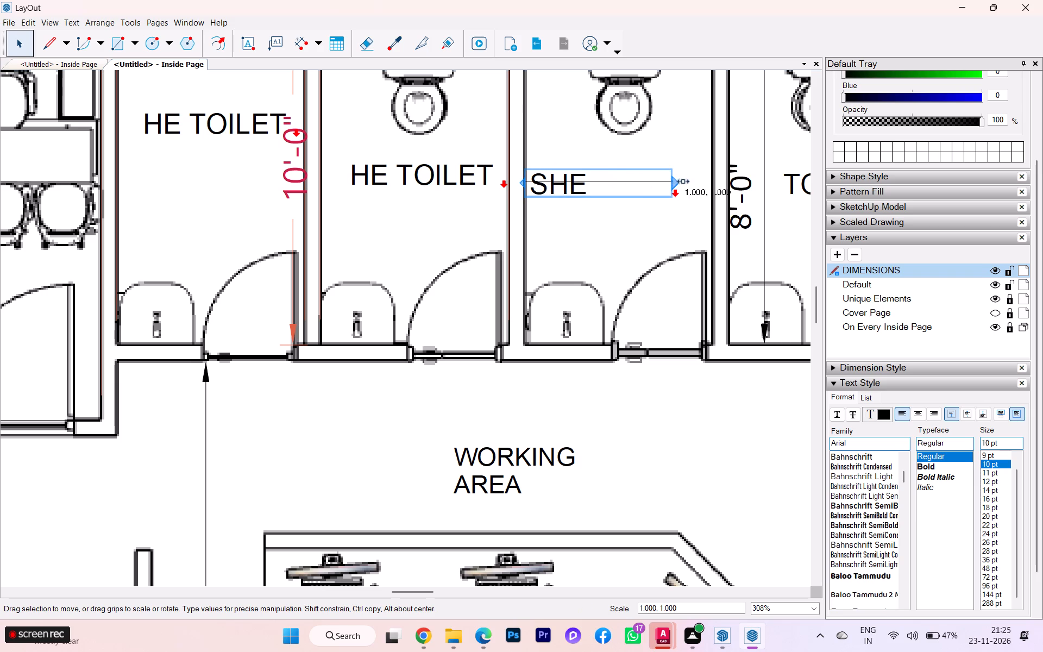
left_click_drag(682, 180, 699, 179)
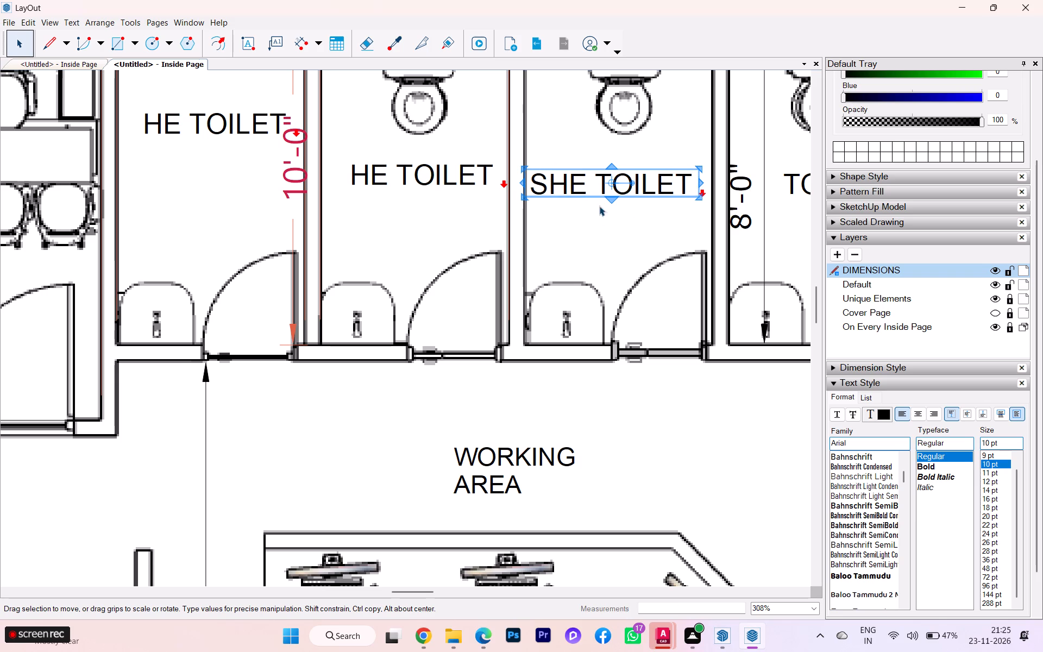
left_click(596, 217)
Change the TOILET label in the last toilet, beside the PANTRY ROOM, to SHE TOILET.
scroll(541, 228, "up", 1)
scroll(541, 228, "down", 7)
scroll(523, 239, "up", 2)
scroll(523, 239, "down", 2)
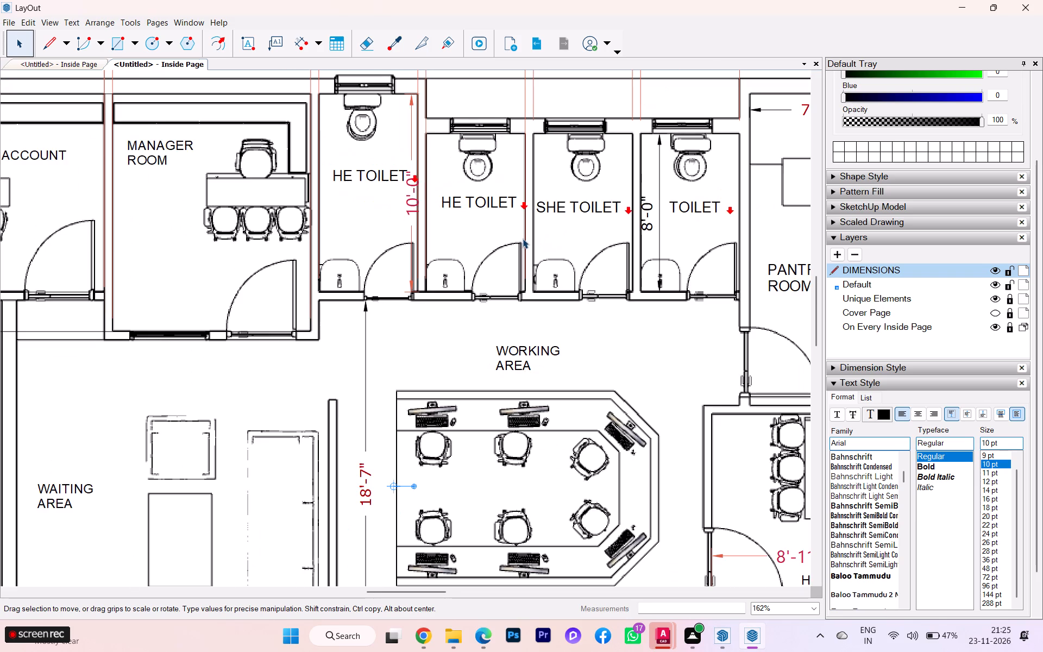
scroll(526, 242, "down", 4)
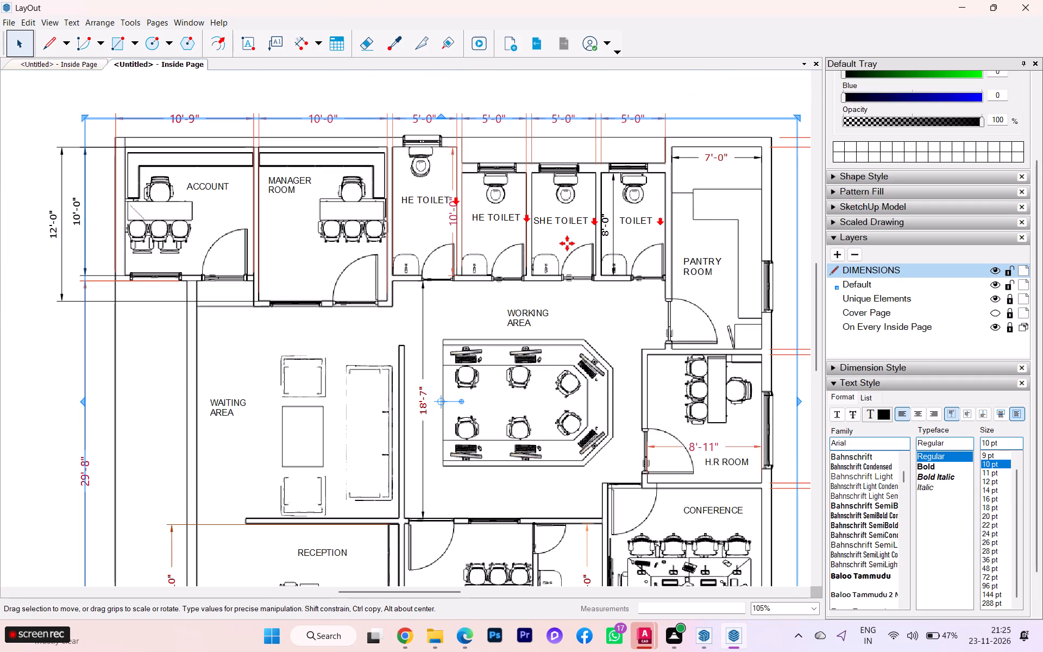
double_click(627, 220)
scroll(619, 220, "up", 4)
scroll(619, 220, "down", 1)
scroll(619, 220, "up", 3)
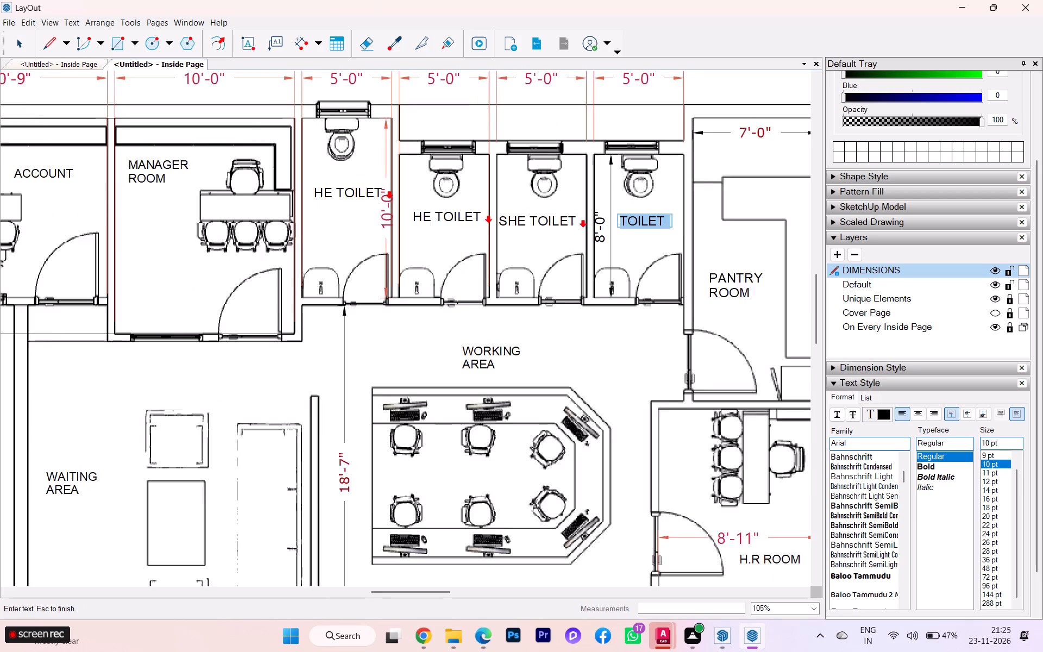
left_click(620, 224)
scroll(620, 224, "up", 2)
left_click(618, 225)
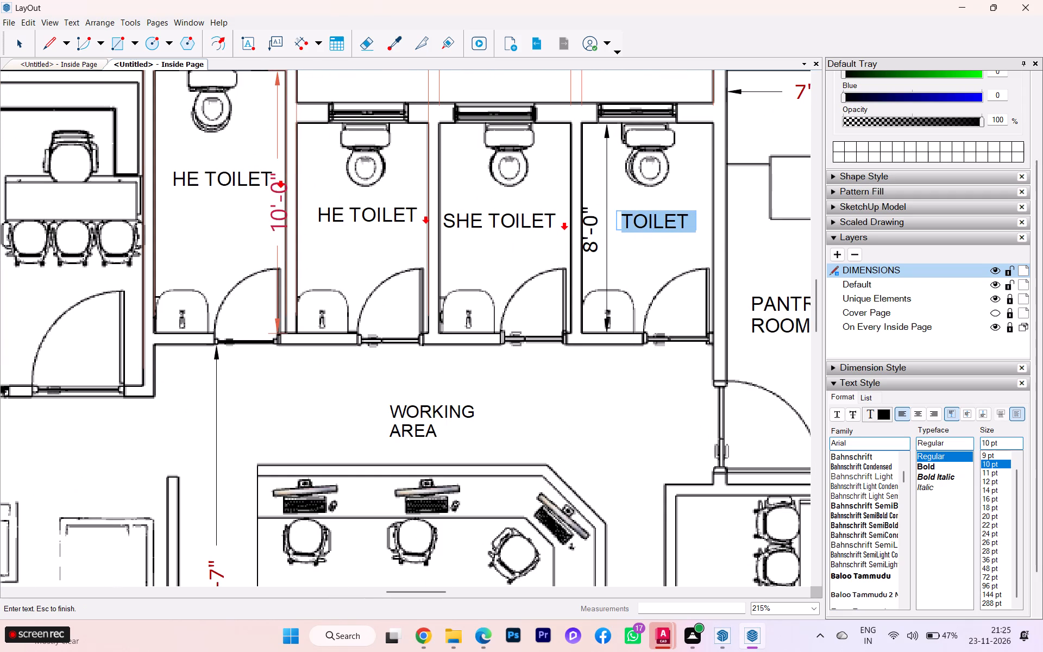
left_click(621, 222)
key("s")
type("HE")
key("space")
left_click(626, 258)
Widen the text box of the SHE TOILET label beside the PANTRY ROOM on both sides, almost wall to wall.
left_click(629, 221)
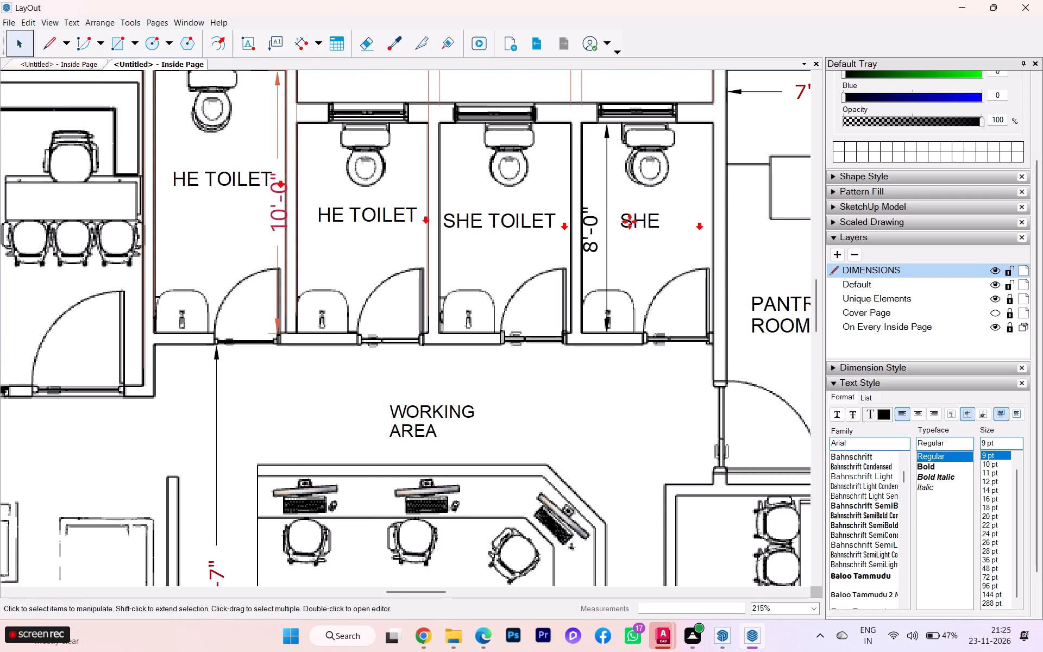
scroll(700, 217, "up", 1)
scroll(700, 217, "down", 4)
scroll(701, 217, "up", 8)
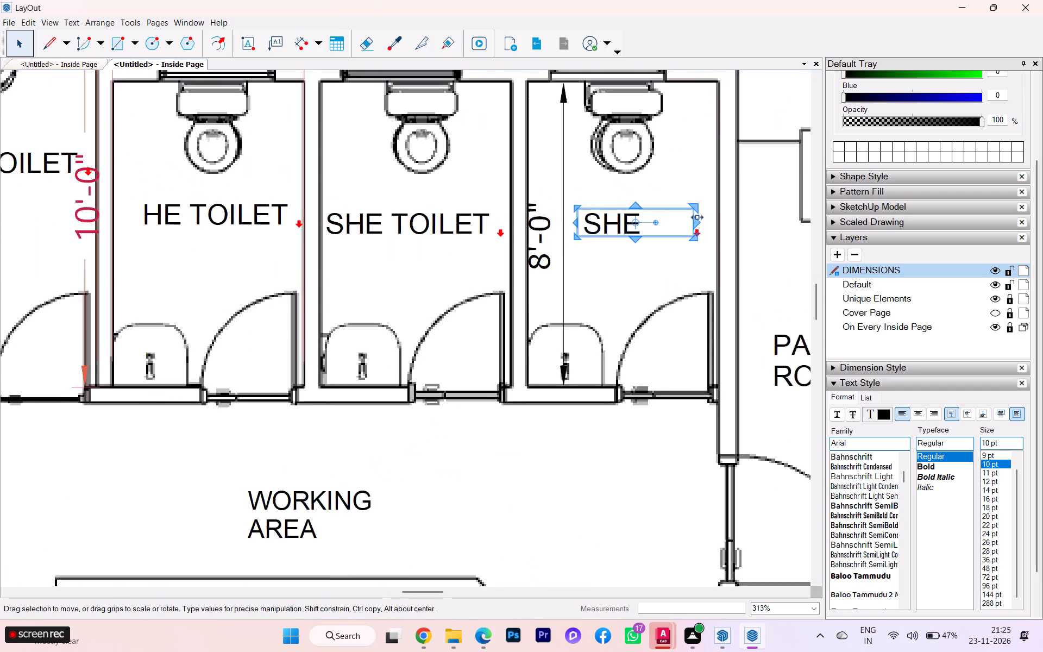
scroll(696, 217, "up", 3)
left_click_drag(692, 224, 708, 223)
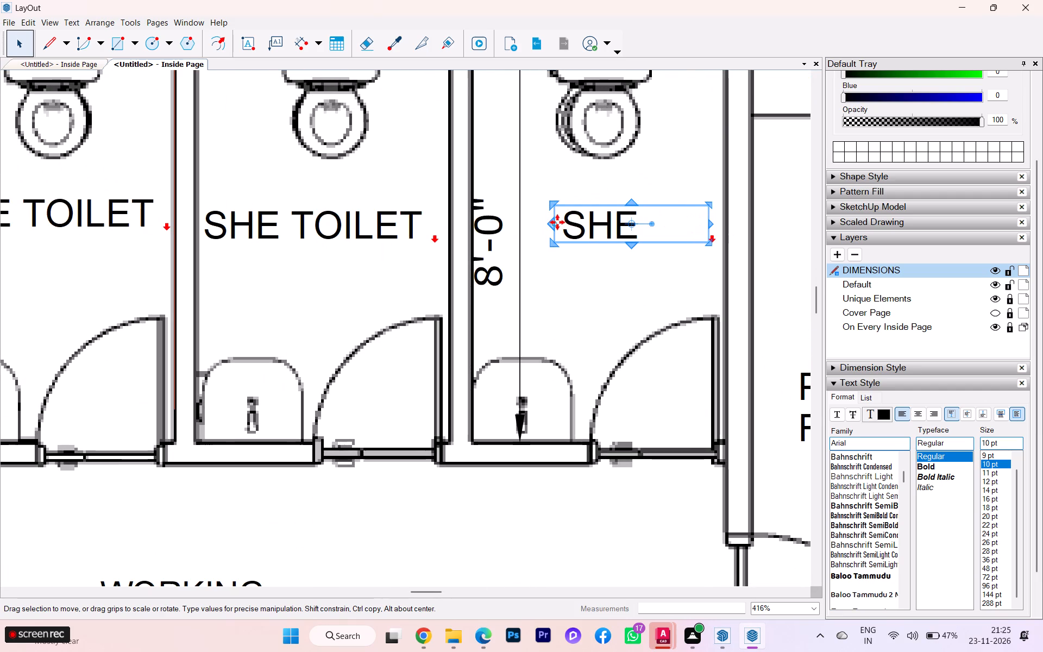
left_click_drag(553, 221, 494, 229)
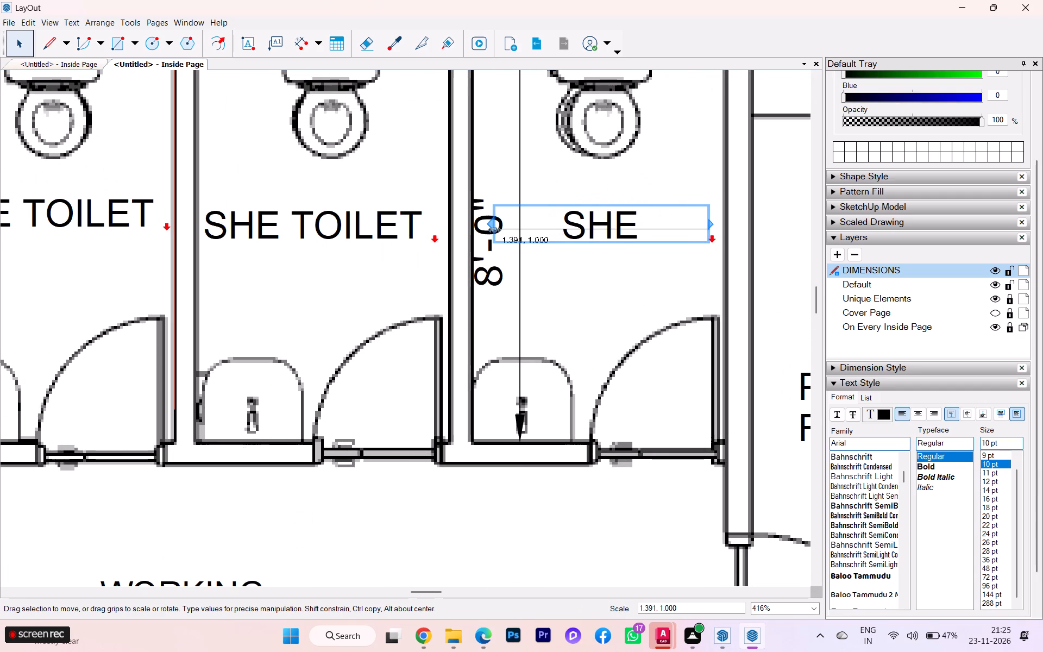
left_click_drag(494, 229, 500, 228)
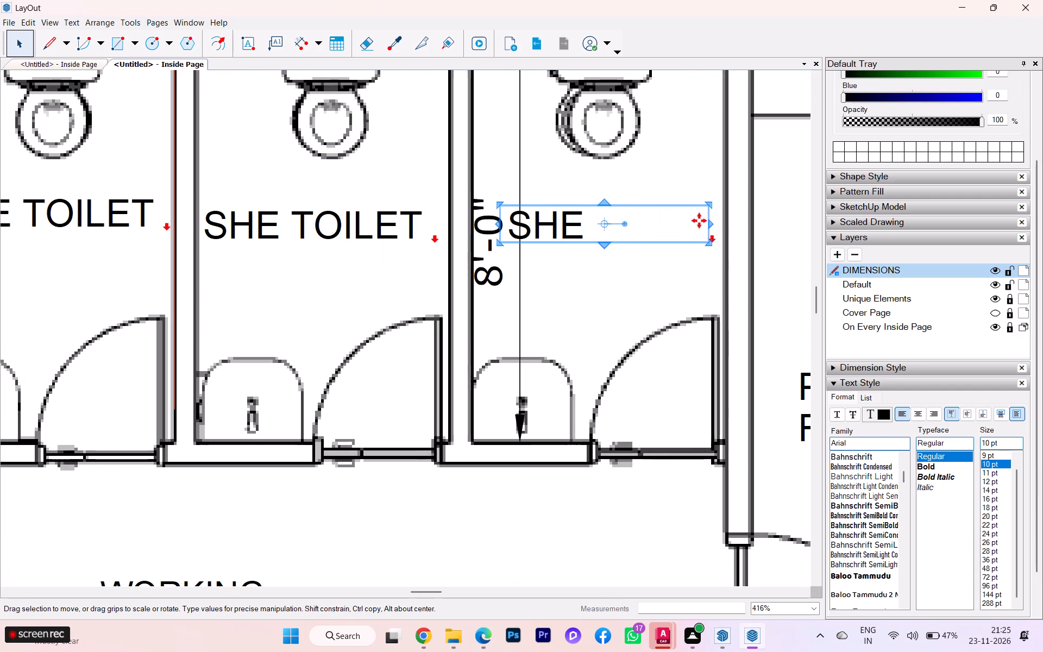
left_click_drag(715, 224, 731, 224)
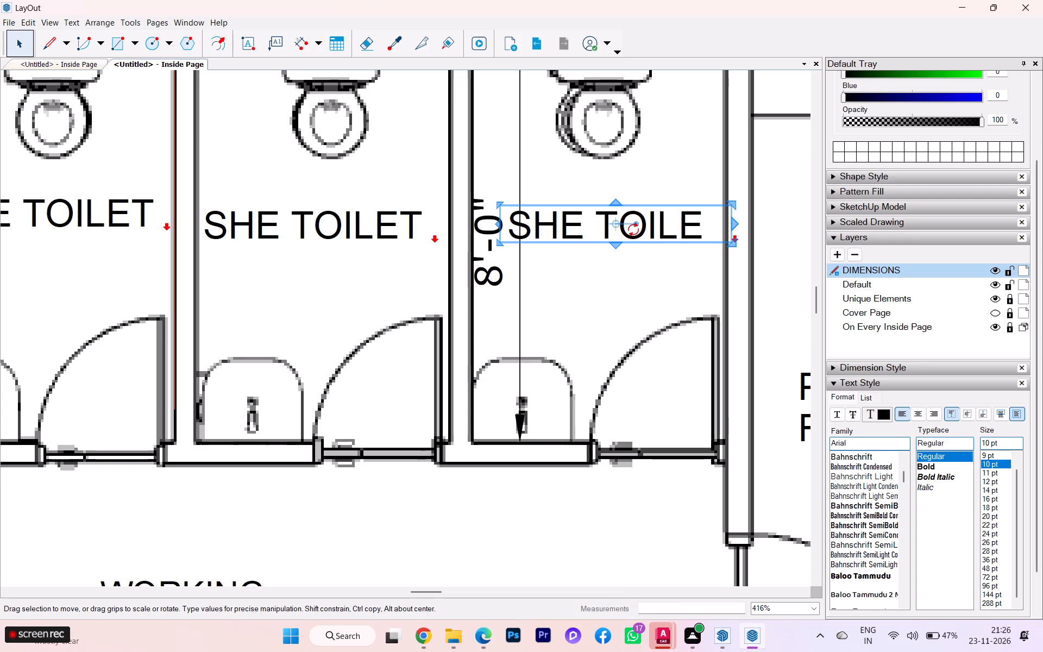
Move that SHE TOILET label up above the 8'-0" dimension text and extend its box to the wall to fit the full name.
left_click_drag(580, 227, 570, 190)
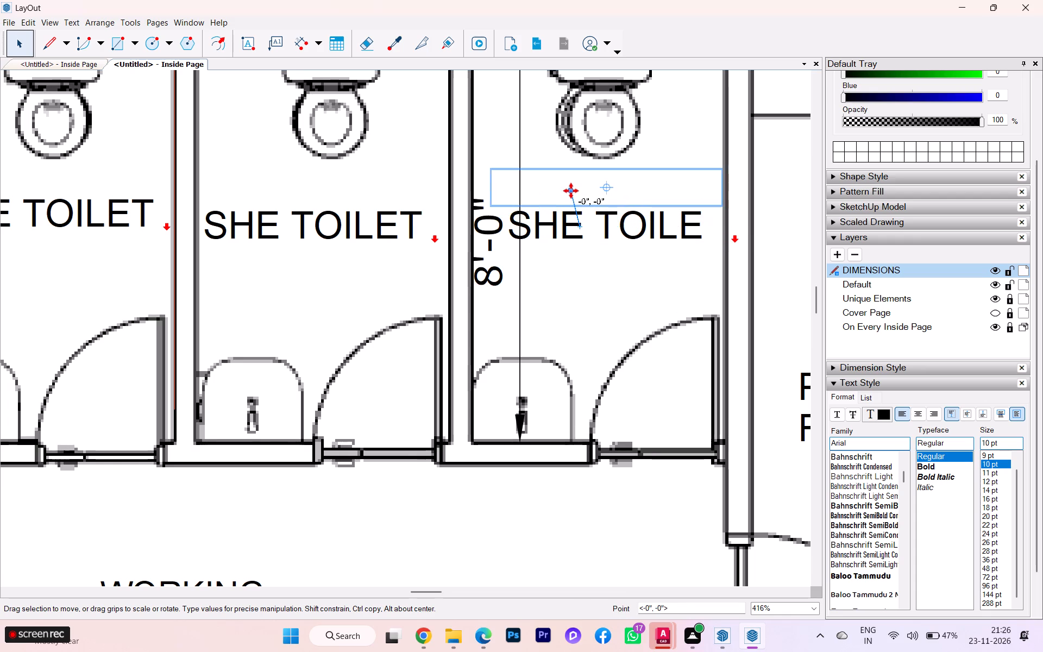
left_click_drag(570, 190, 569, 187)
left_click_drag(485, 182, 472, 182)
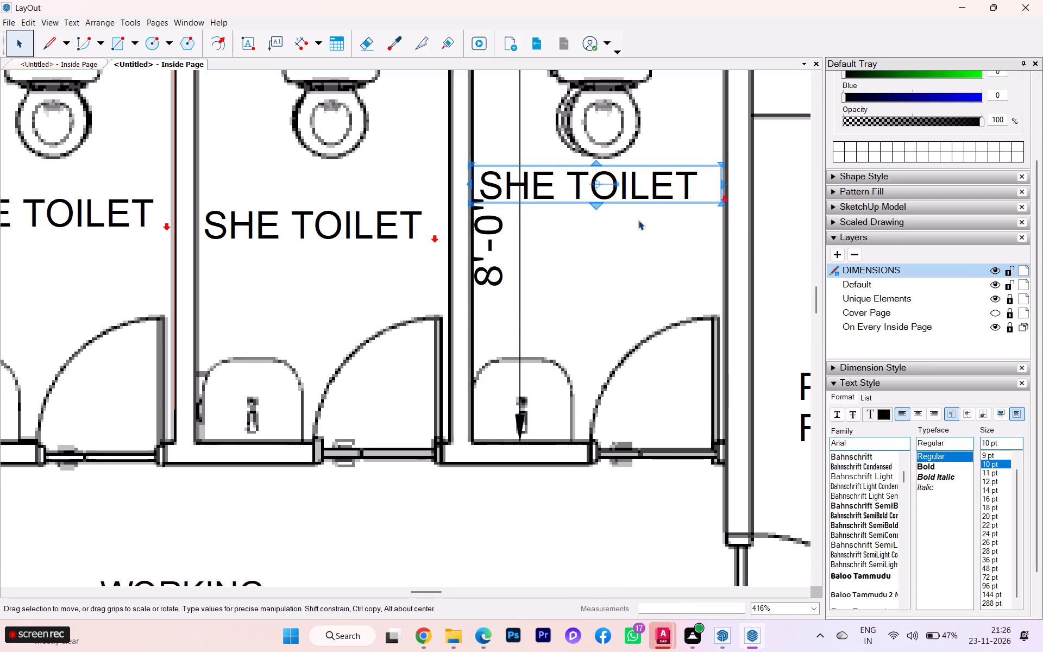
left_click(638, 222)
Review the room labels across the plan, from the toilet row down to the toilet beside the DIRECTOR ROOM.
scroll(665, 225, "down", 2)
scroll(665, 226, "up", 1)
scroll(629, 228, "down", 1)
scroll(629, 228, "up", 1)
scroll(617, 230, "down", 4)
scroll(571, 228, "down", 2)
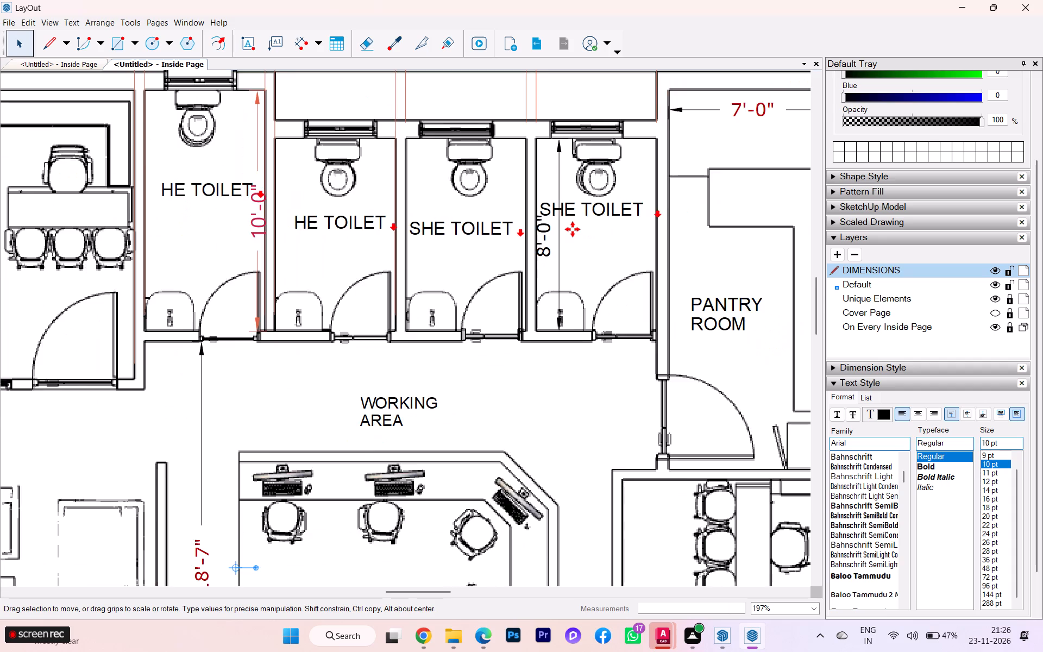
scroll(566, 233, "down", 6)
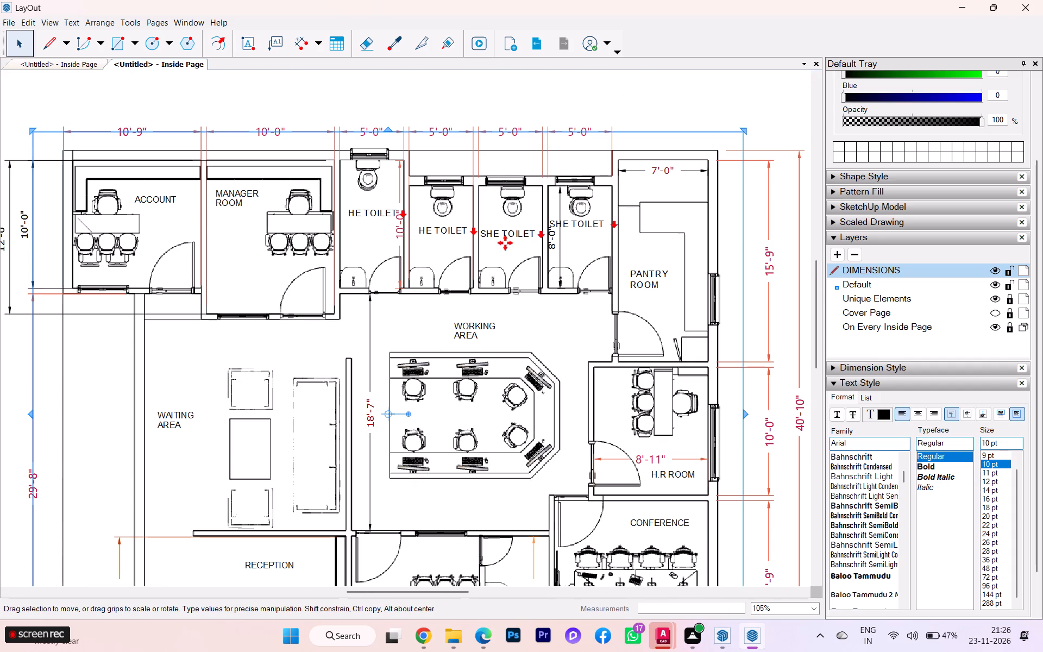
scroll(591, 199, "down", 2)
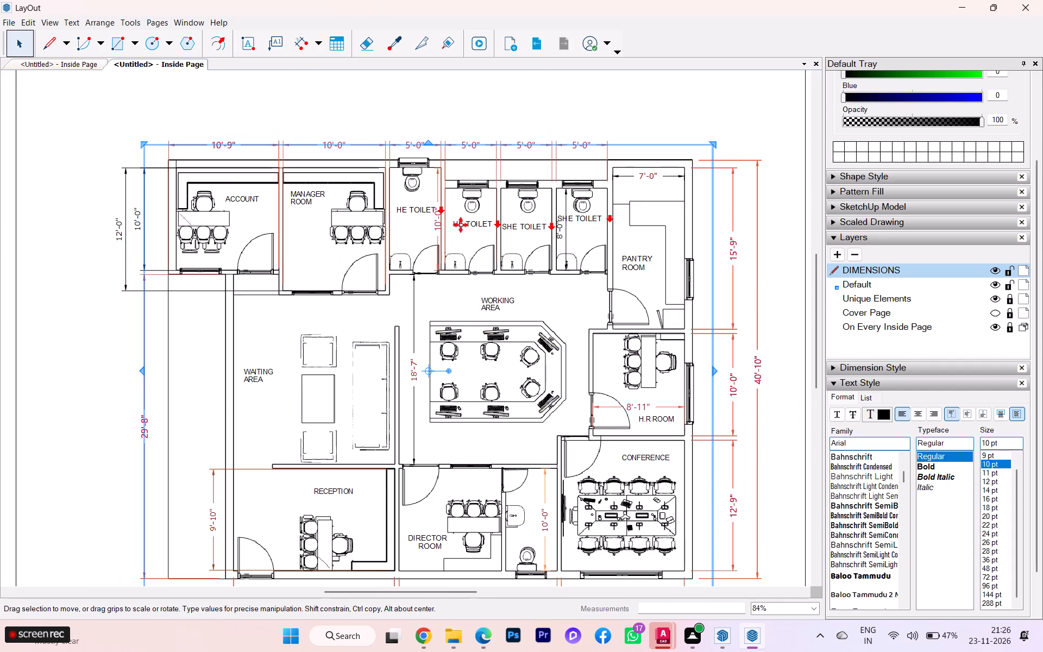
scroll(508, 223, "up", 1)
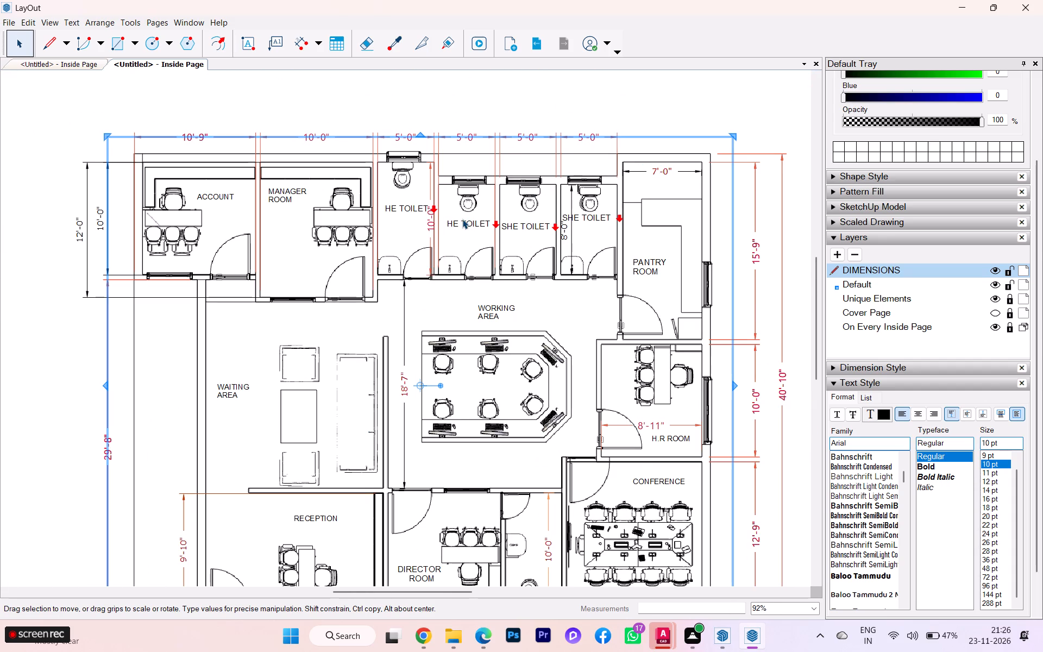
scroll(524, 257, "down", 2)
scroll(523, 263, "up", 1)
scroll(522, 266, "down", 2)
scroll(537, 454, "up", 6)
scroll(520, 479, "down", 1)
scroll(520, 479, "up", 5)
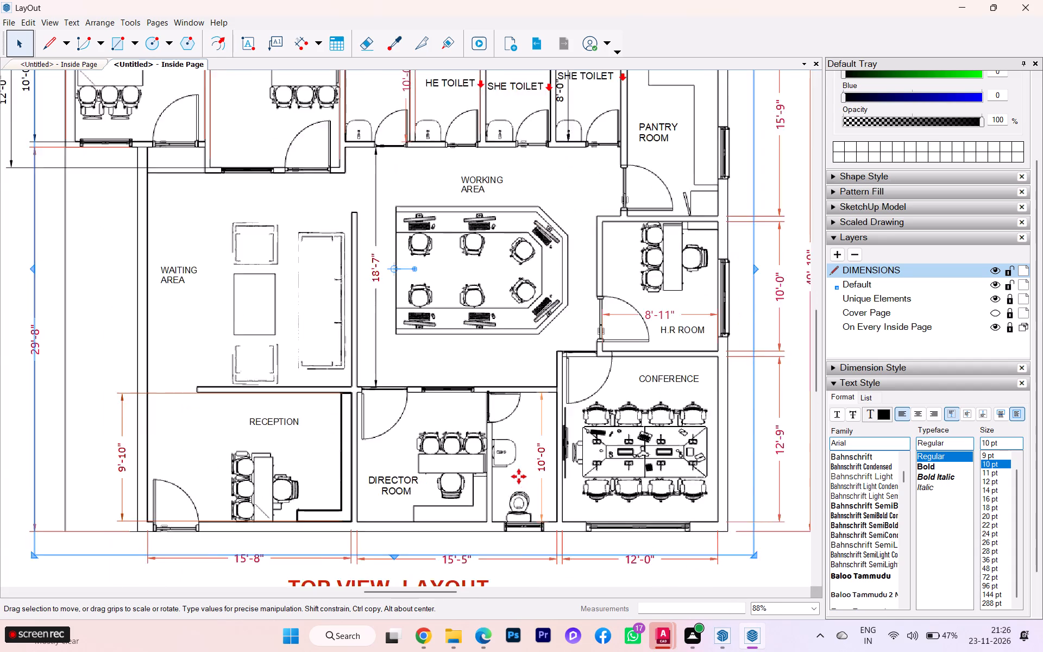
Add a TOILET text label between the washbasin and the WC in the toilet beside the DIRECTOR ROOM.
scroll(507, 465, "up", 2)
left_click(245, 38)
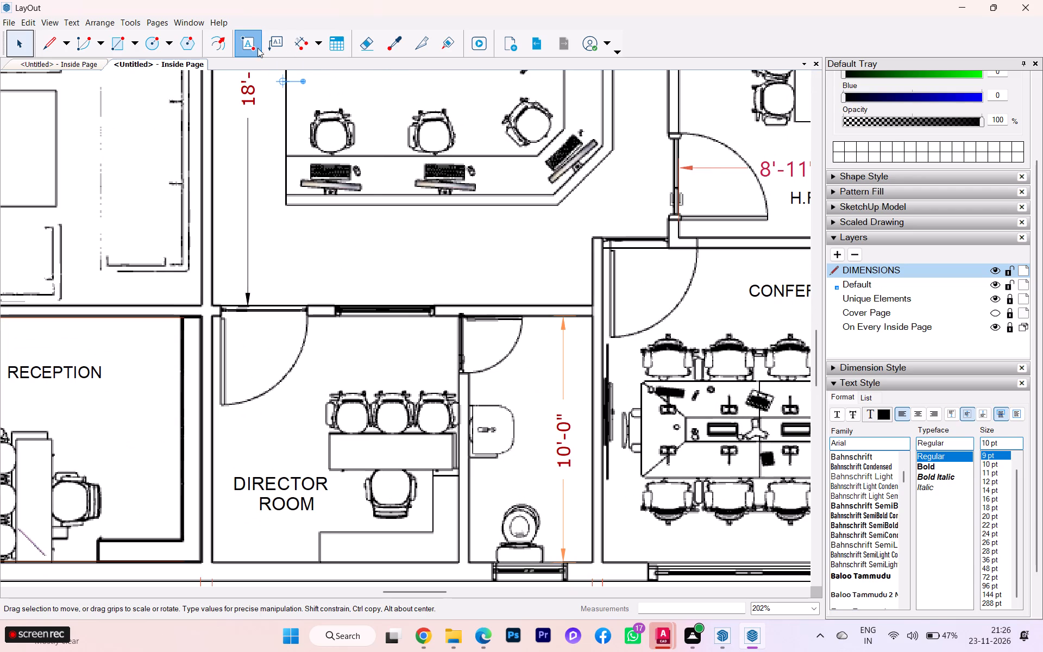
scroll(499, 477, "up", 3)
left_click_drag(482, 465, 530, 480)
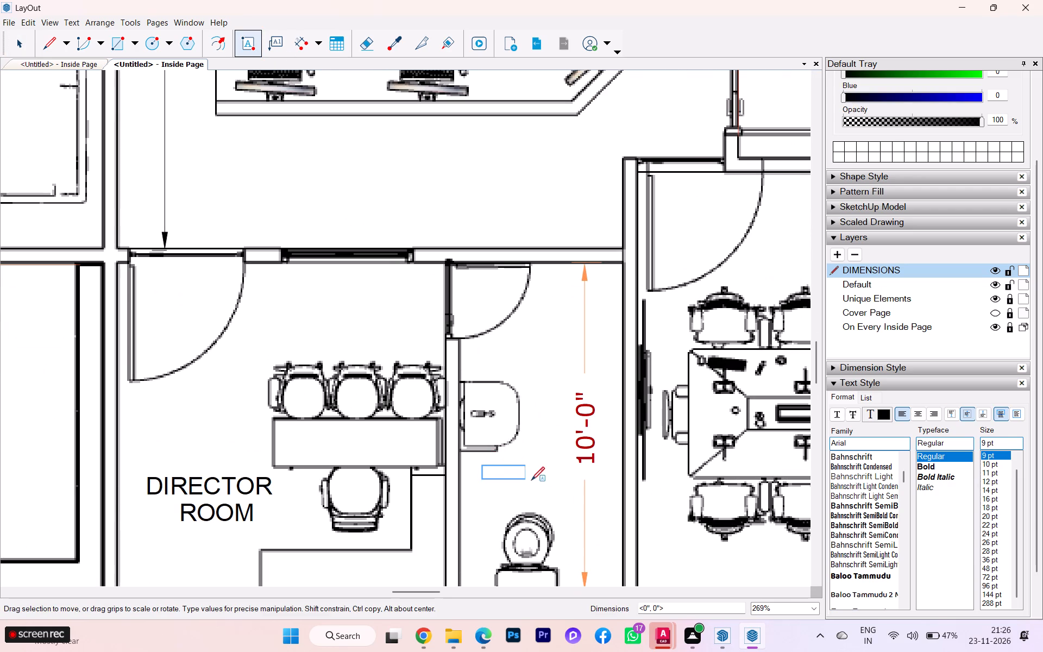
left_click_drag(530, 480, 567, 488)
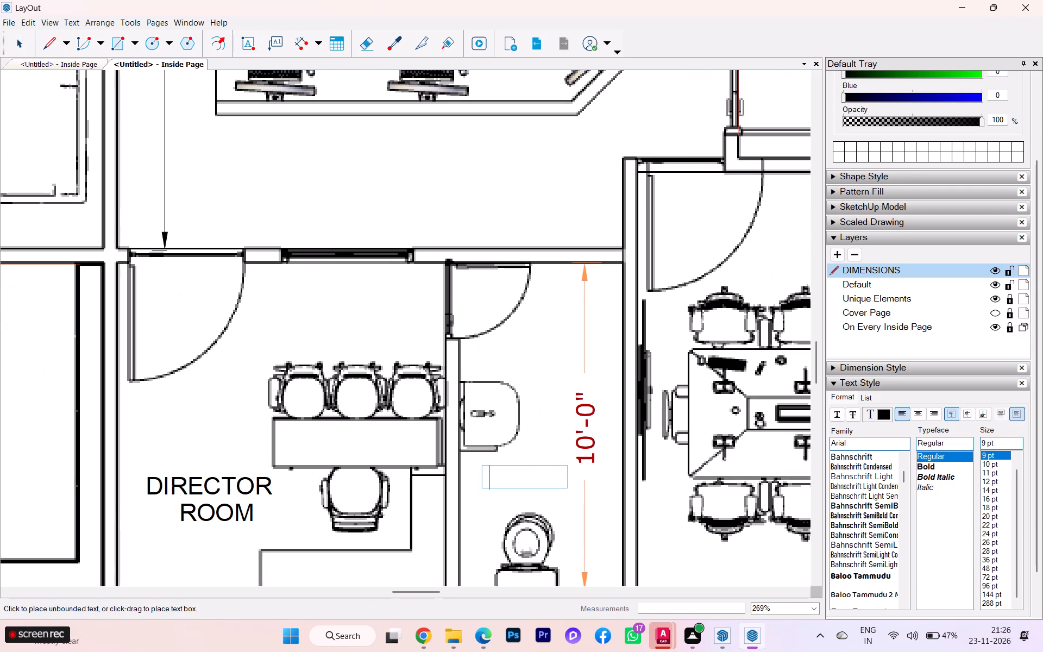
type("TOIL")
type("ET")
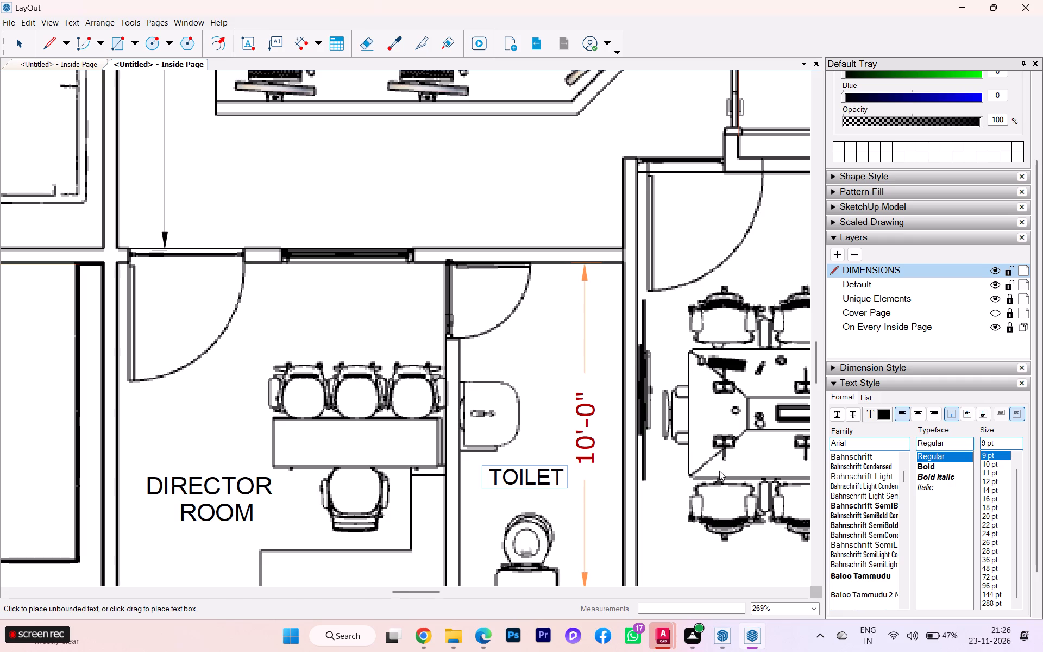
scroll(675, 472, "down", 3)
left_click(424, 346)
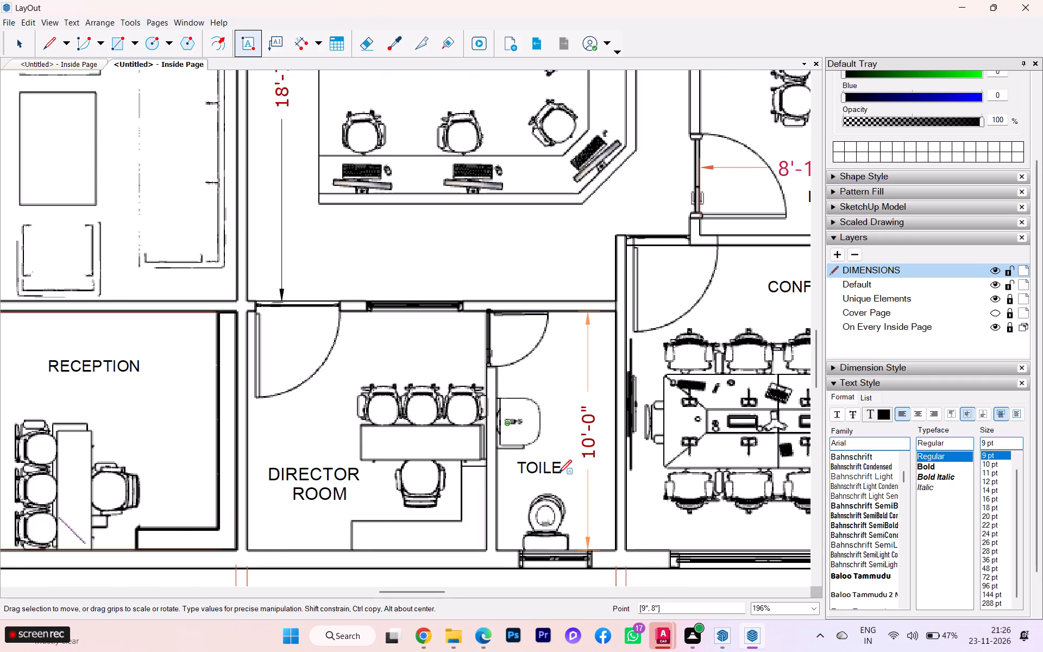
scroll(574, 495, "down", 2)
scroll(445, 361, "up", 1)
scroll(348, 381, "down", 3)
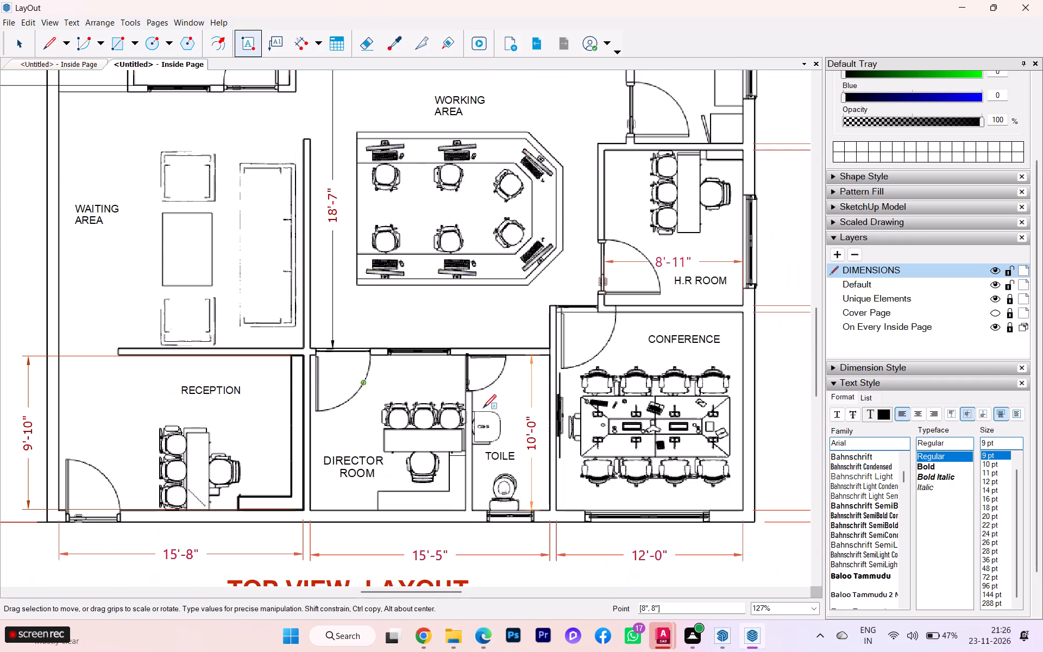
scroll(504, 415, "down", 2)
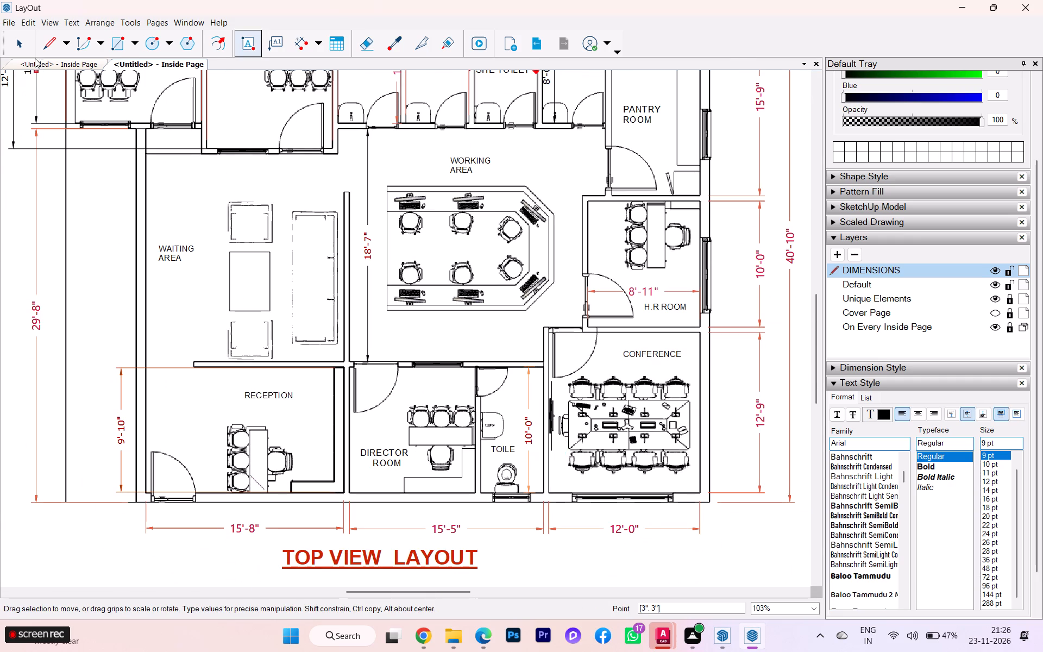
left_click(21, 47)
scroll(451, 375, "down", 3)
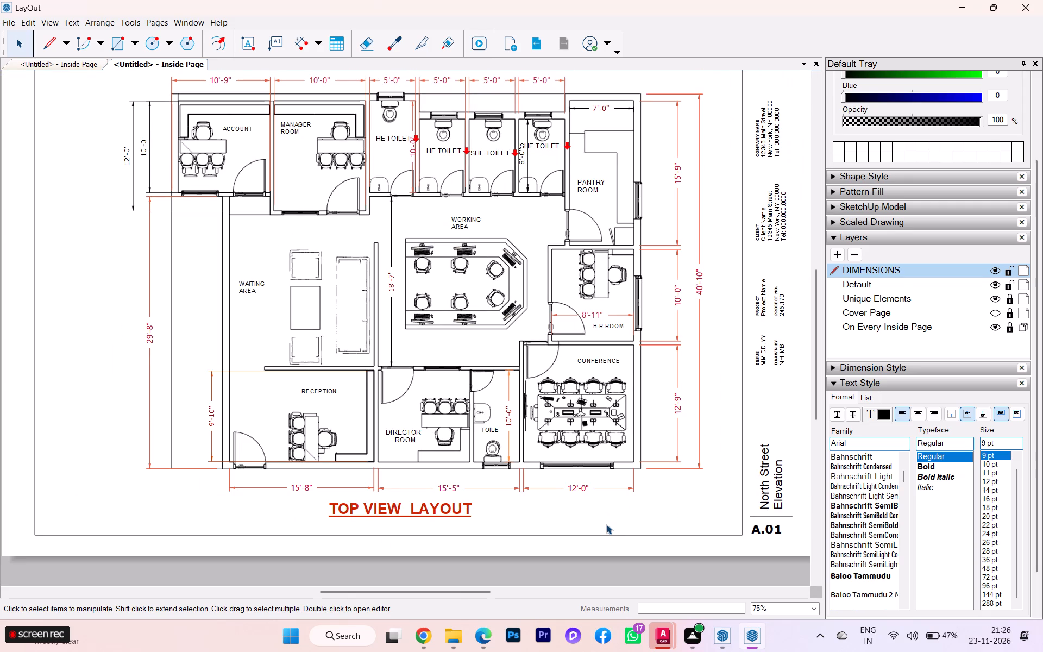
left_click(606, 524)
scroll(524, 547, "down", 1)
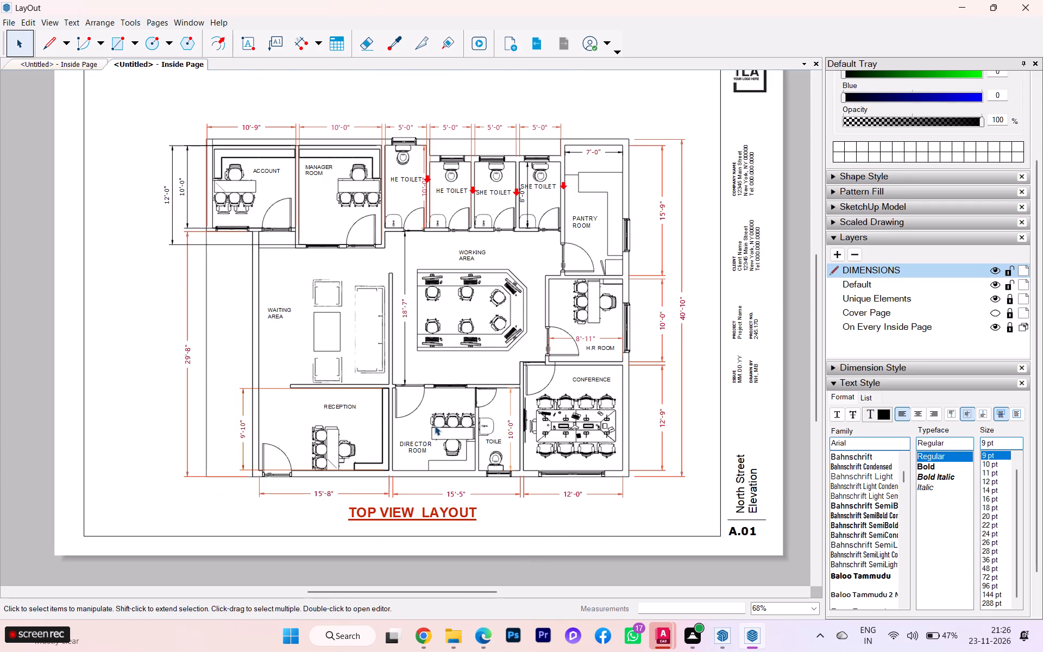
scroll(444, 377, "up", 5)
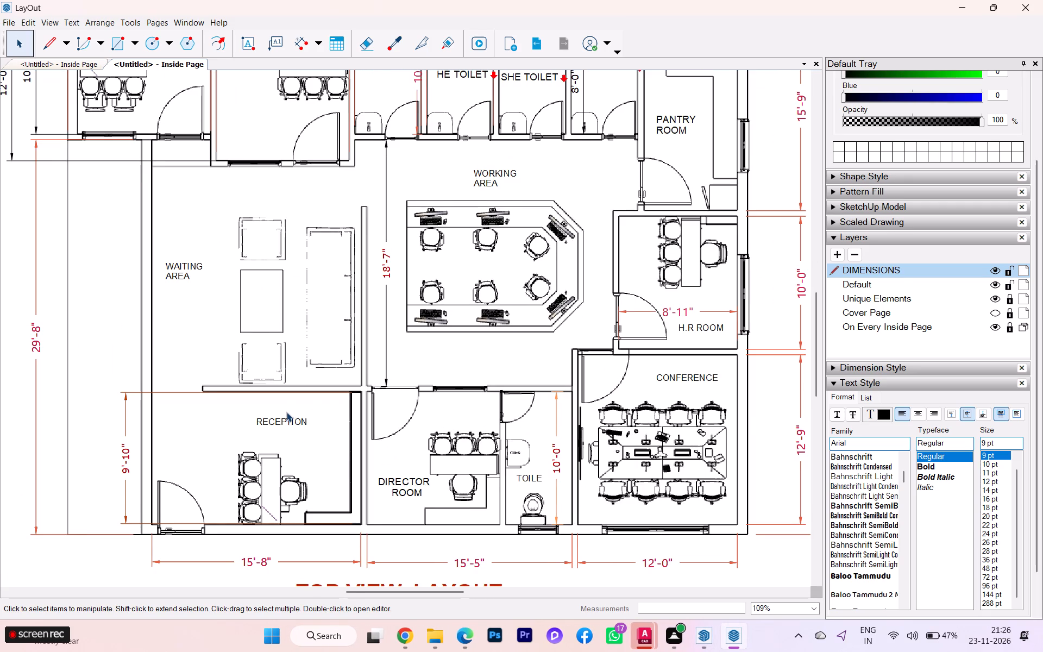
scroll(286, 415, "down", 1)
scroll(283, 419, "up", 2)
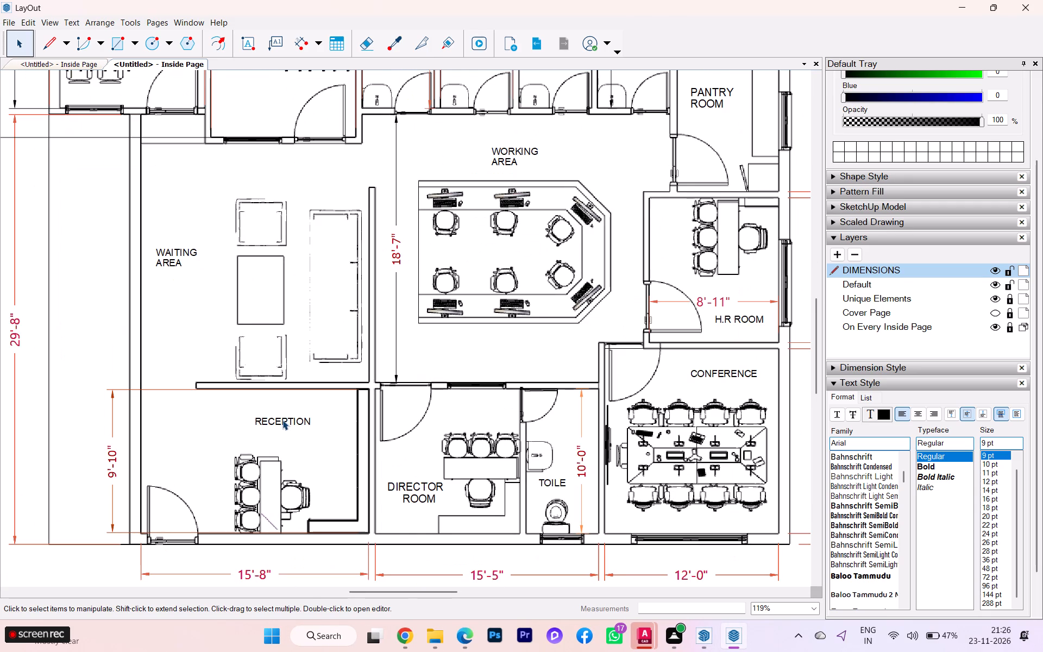
Select everything on the DIMENSIONS layer and set the red colour value to 187, with green and blue at 0.
left_click(840, 381)
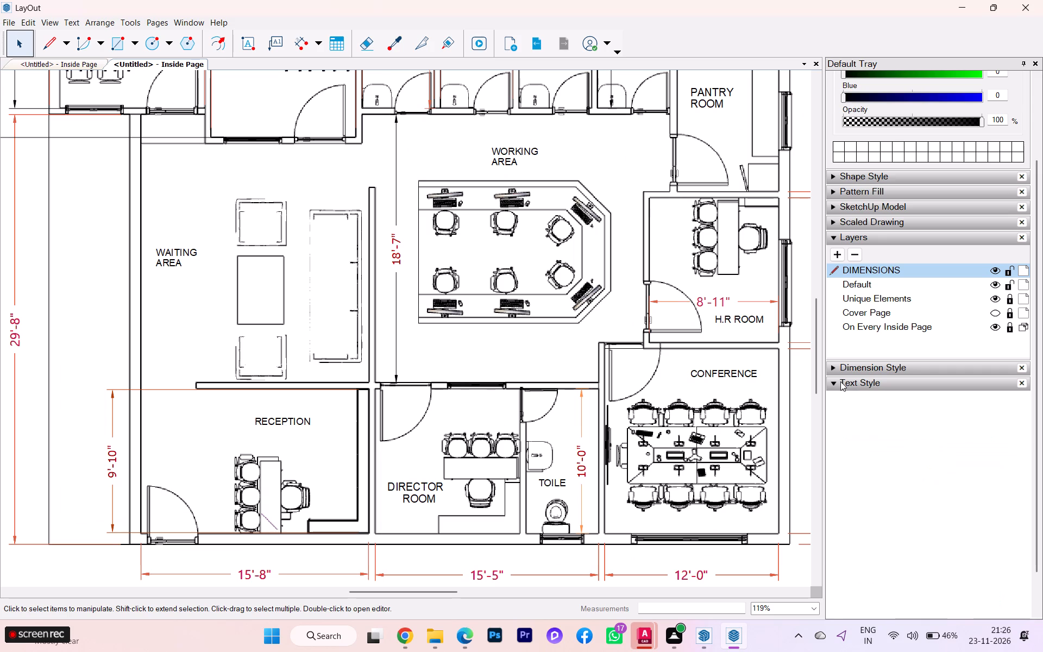
scroll(838, 381, "down", 1)
scroll(838, 381, "up", 1)
scroll(838, 385, "down", 2)
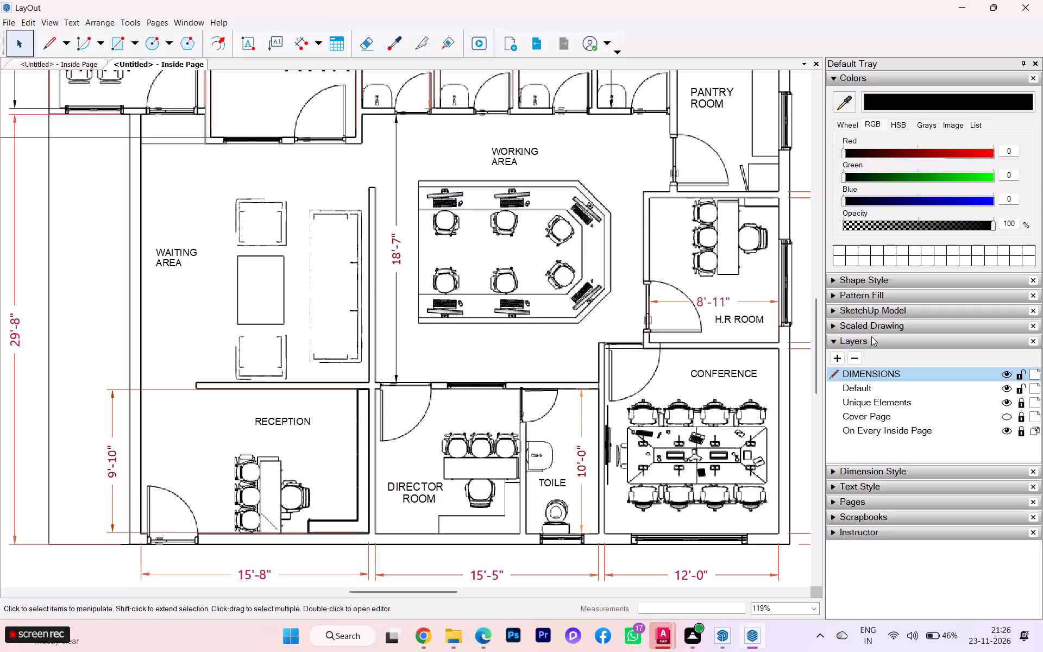
right_click(884, 369)
left_click(937, 429)
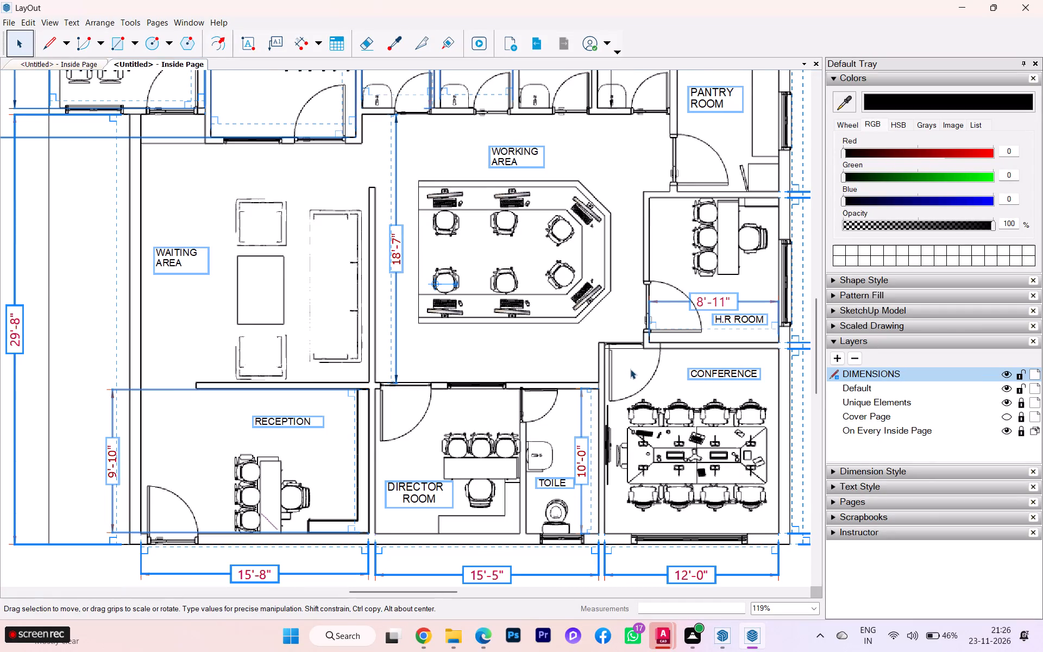
scroll(627, 374, "down", 2)
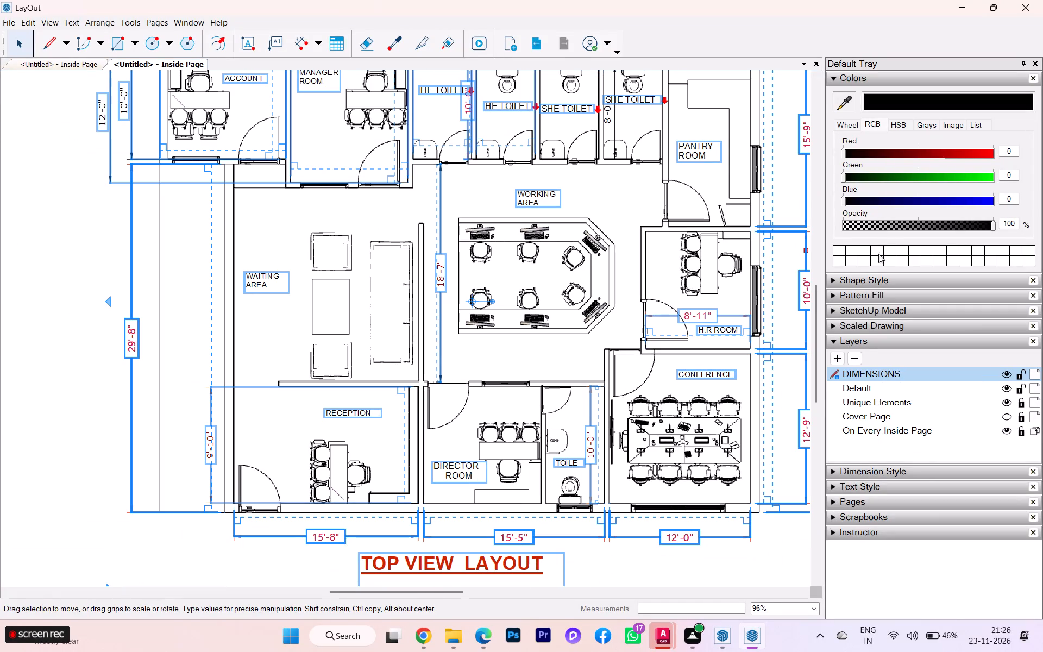
left_click(935, 153)
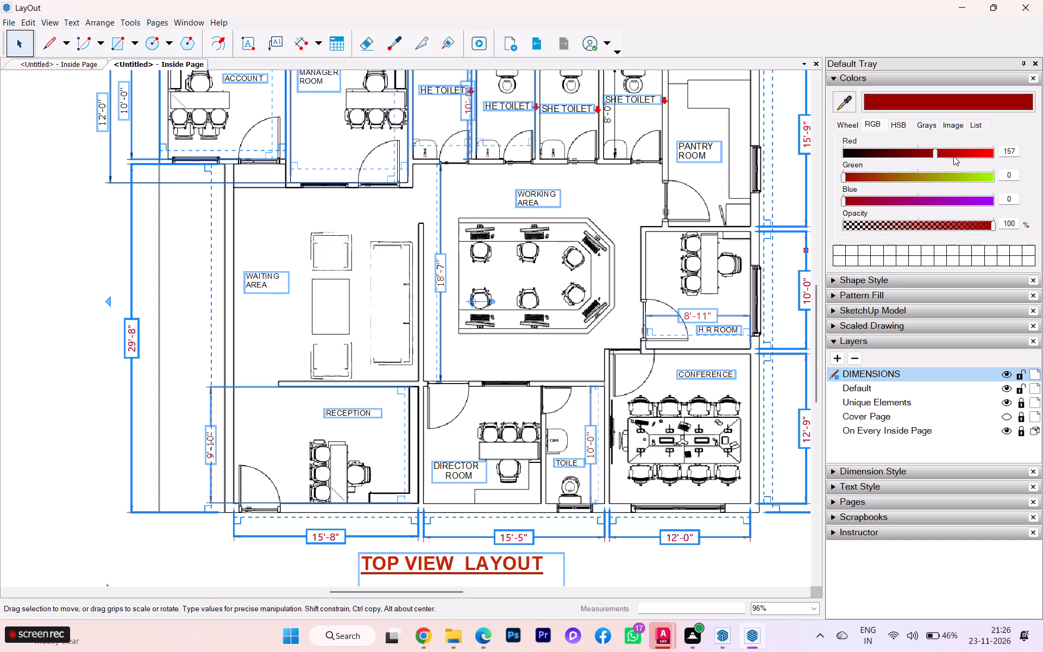
left_click(953, 156)
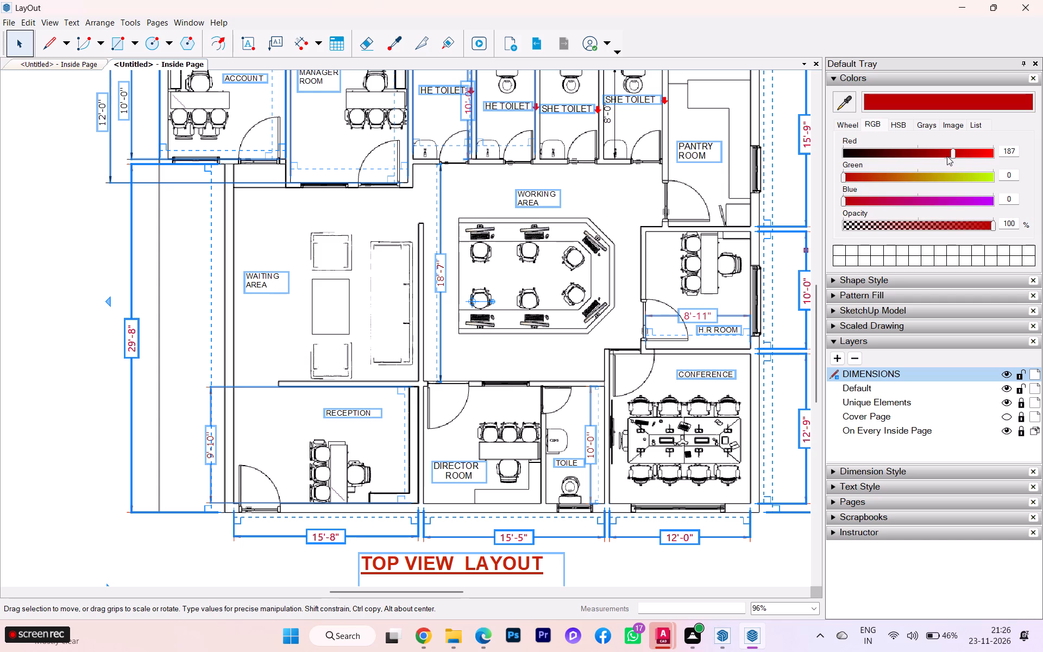
In the shape style, raise red to 201 and apply the orange-brown stroke to all selected dimensions and labels.
left_click(859, 277)
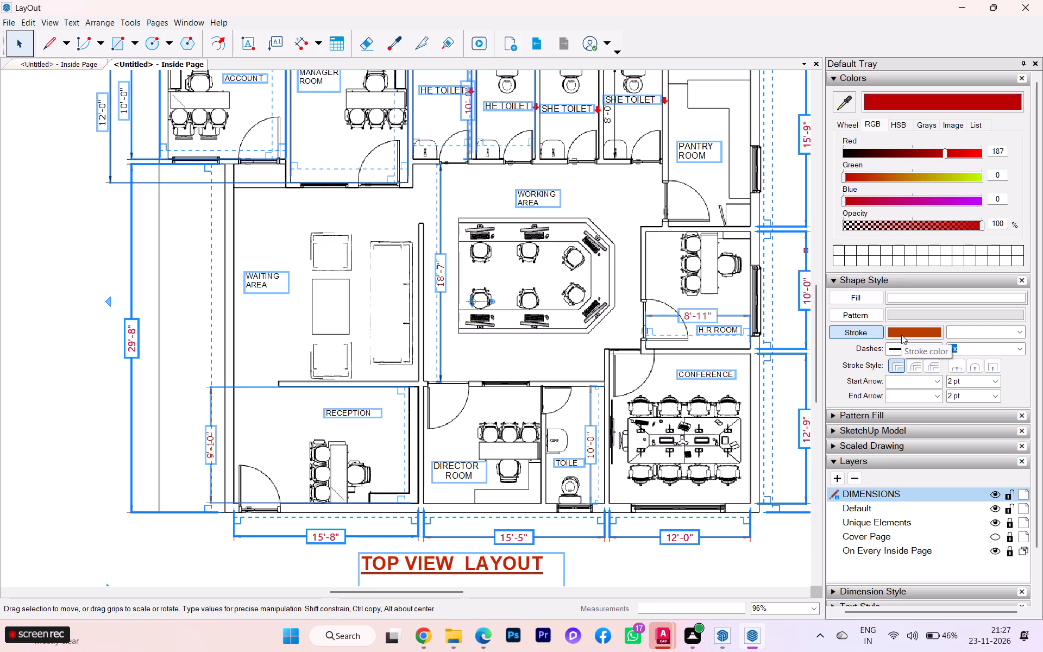
left_click(919, 149)
left_click(936, 151)
left_click(952, 151)
left_click(910, 331)
left_click(783, 366)
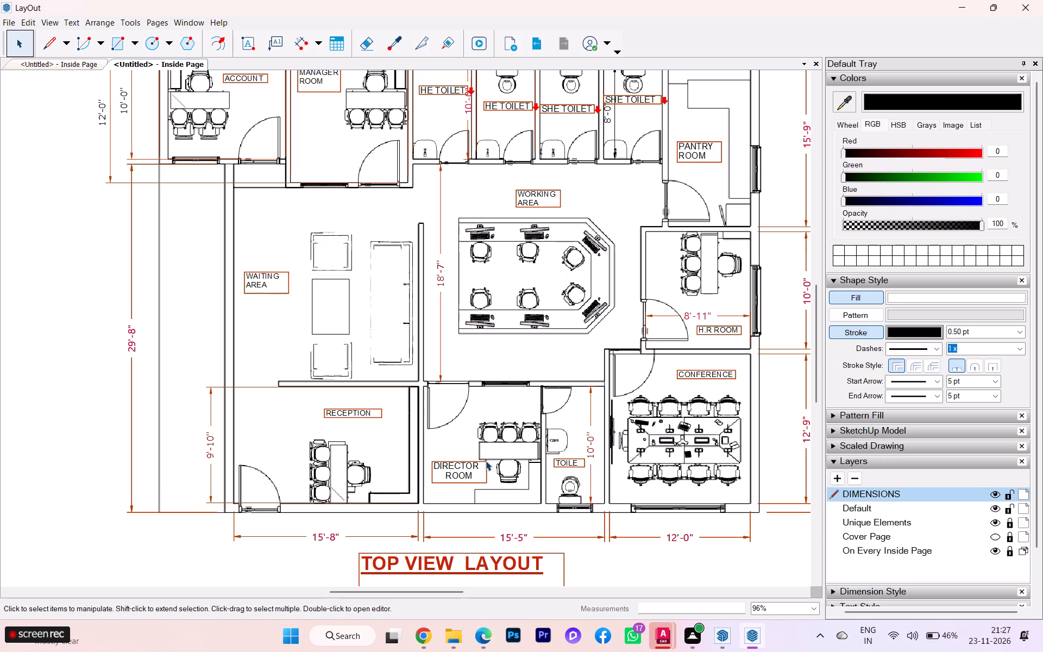
Check the fill and stroke settings of the DIRECTOR ROOM label, and look over the outlined labels on the sheet.
left_click(456, 468)
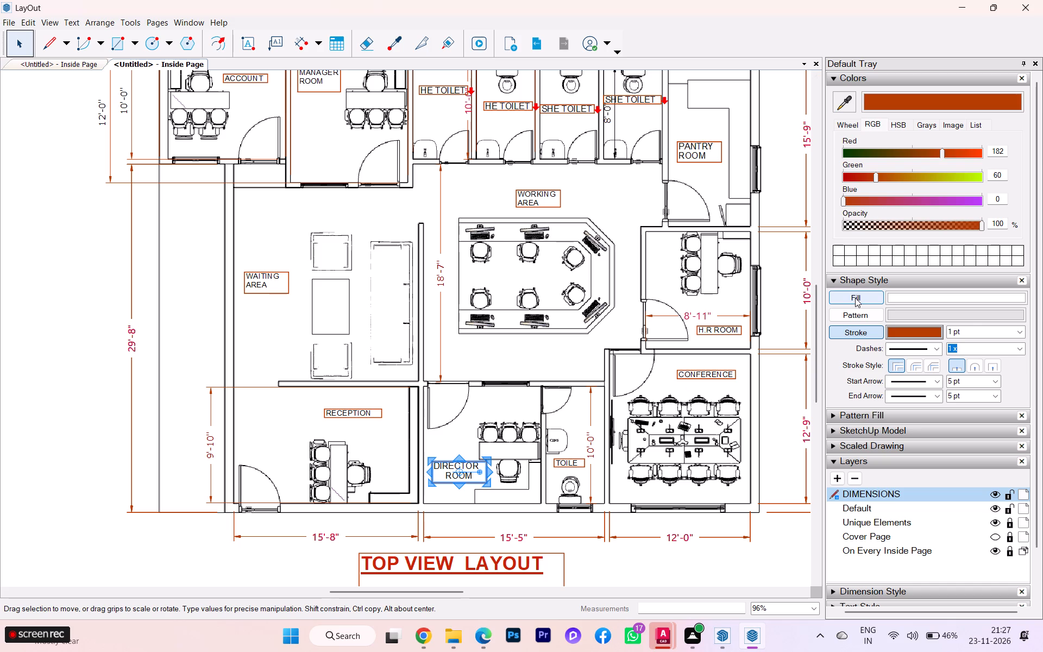
left_click(727, 553)
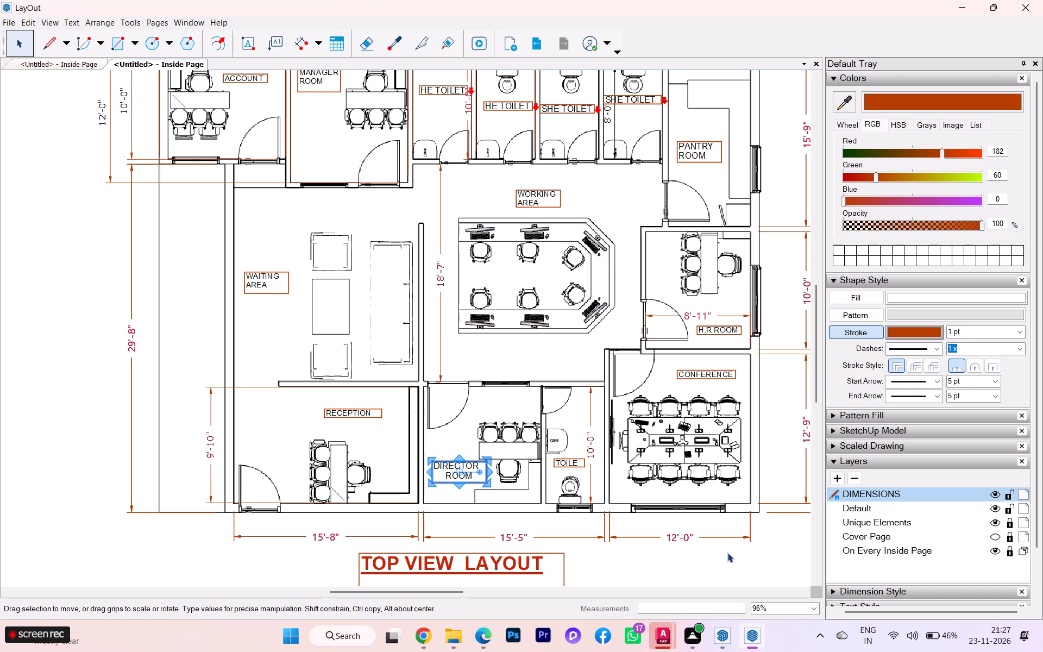
scroll(456, 376, "down", 1)
scroll(473, 429, "down", 2)
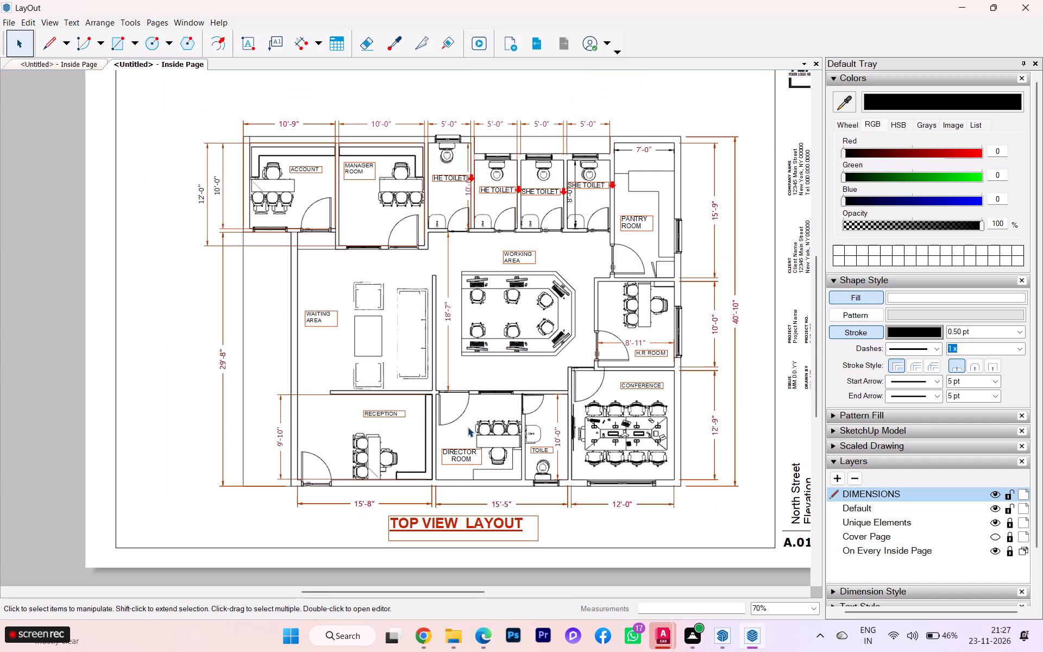
scroll(699, 397, "up", 2)
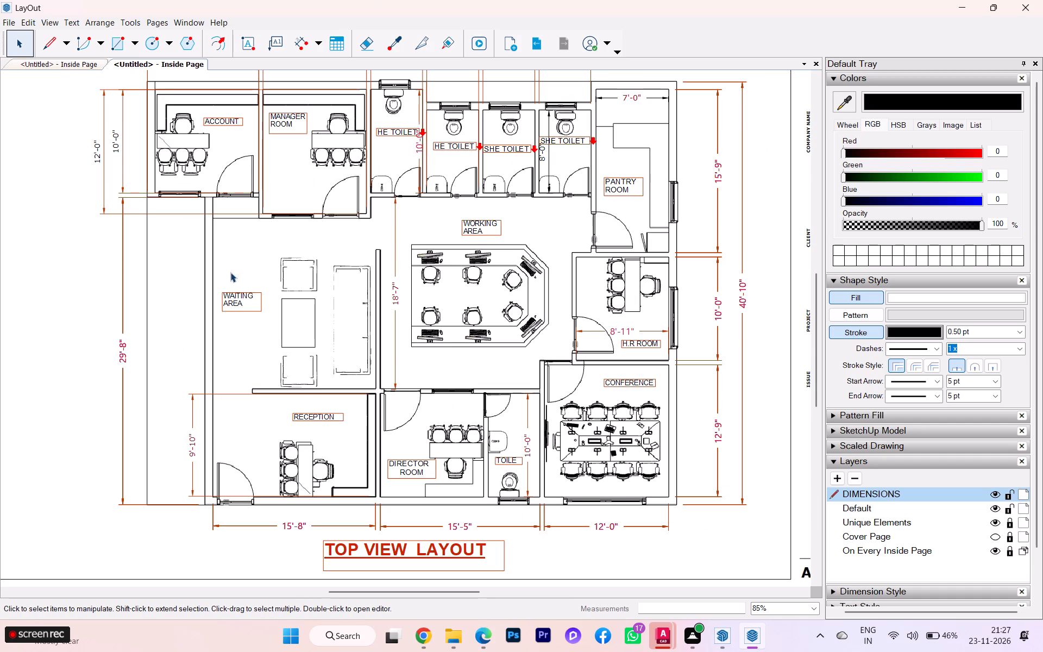
Stretch the WAITING AREA label's outlined box upward to about 1.2 times its height.
left_click(254, 287)
left_click(260, 297)
scroll(253, 296, "up", 7)
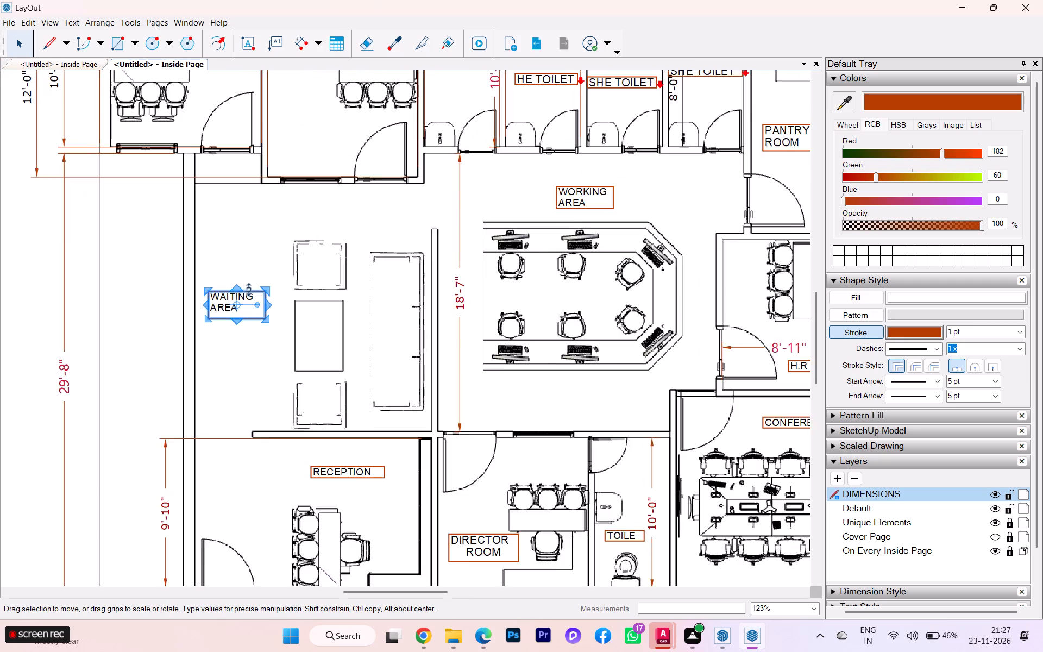
scroll(248, 289, "up", 2)
scroll(248, 289, "down", 1)
scroll(248, 289, "up", 5)
left_click_drag(222, 287, 222, 281)
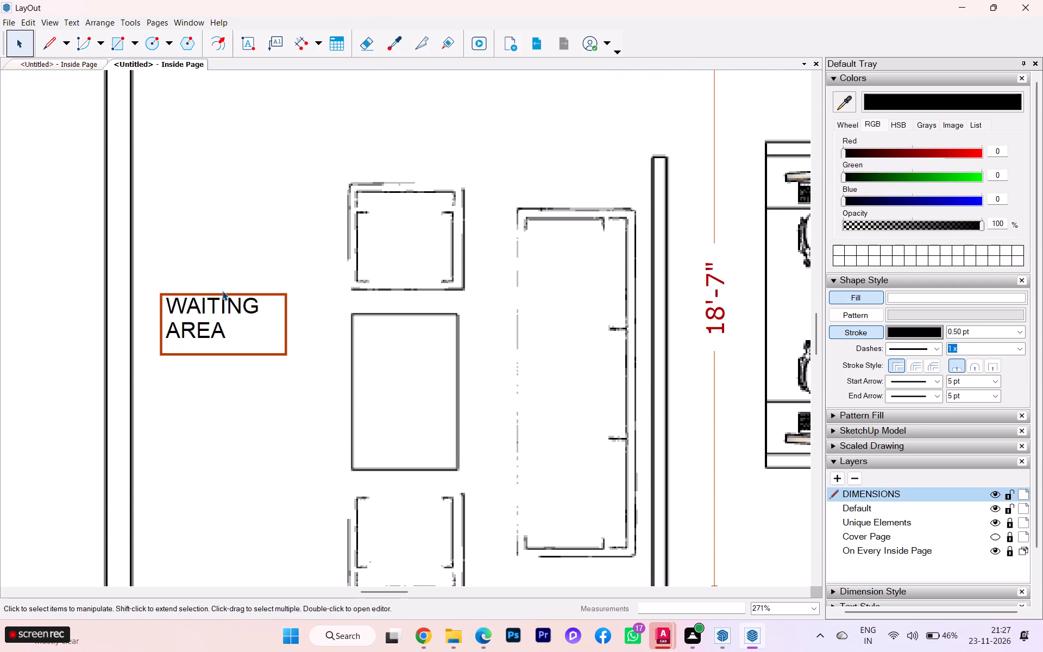
left_click(222, 291)
left_click_drag(223, 290, 223, 280)
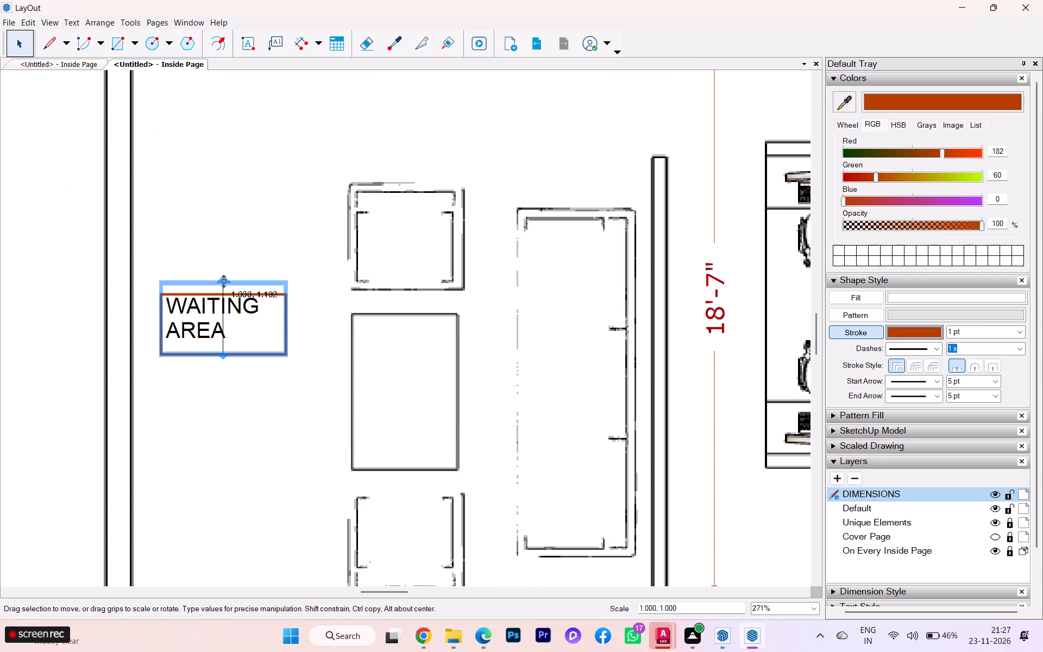
left_click_drag(223, 280, 223, 279)
left_click(307, 338)
scroll(278, 331, "down", 3)
scroll(277, 331, "up", 1)
scroll(277, 331, "down", 3)
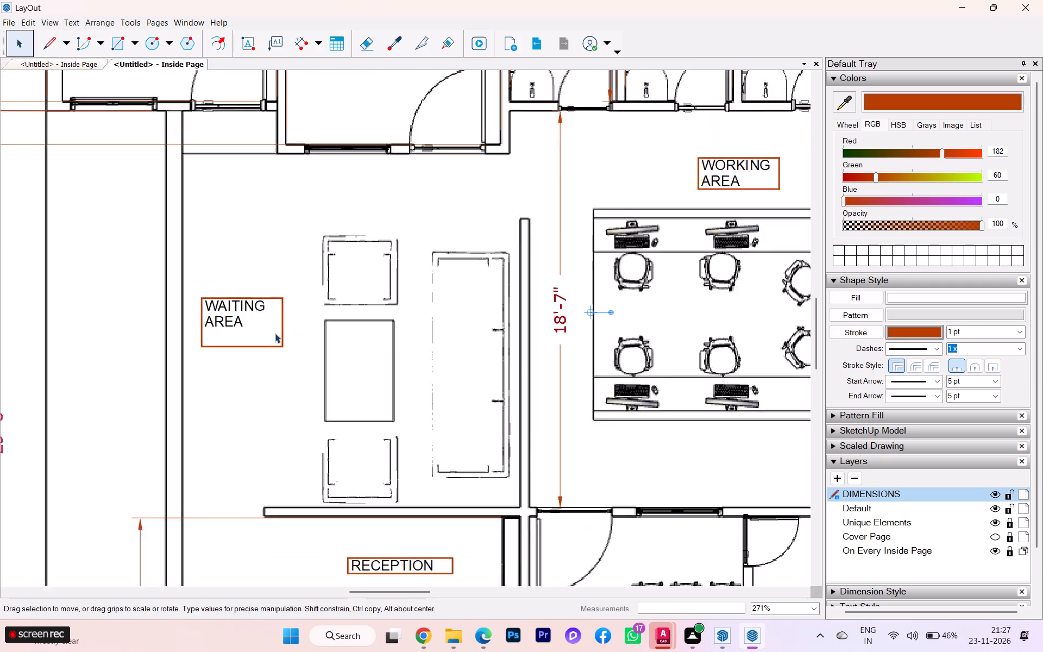
scroll(274, 337, "down", 1)
Check the WORKING AREA label's outline style and review the outlined labels and dimensions across the whole sheet.
left_click(642, 203)
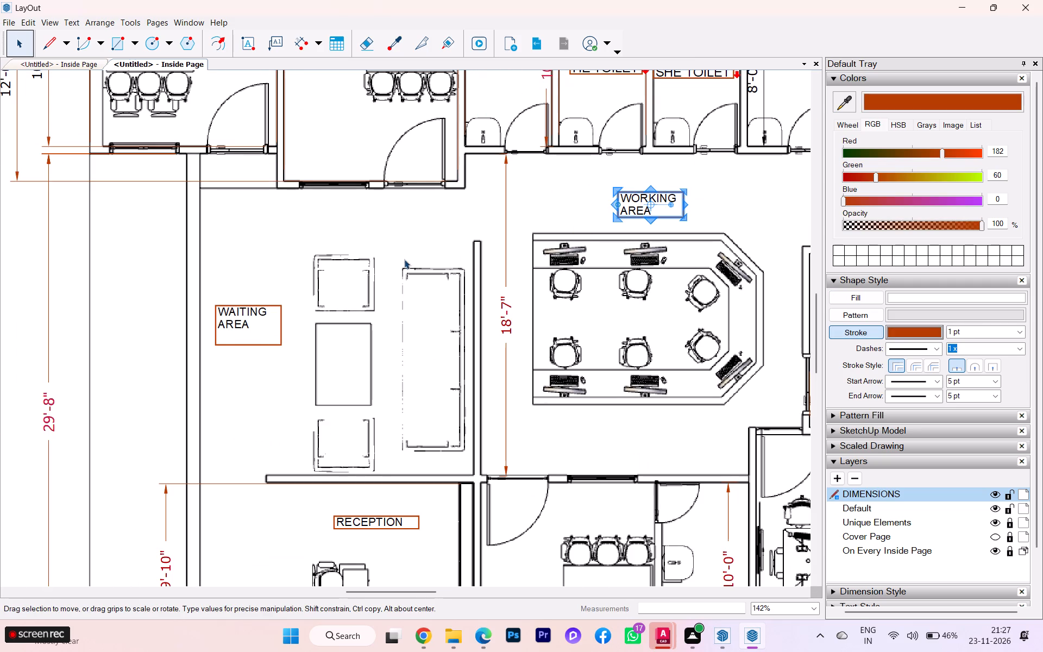
scroll(380, 266, "down", 7)
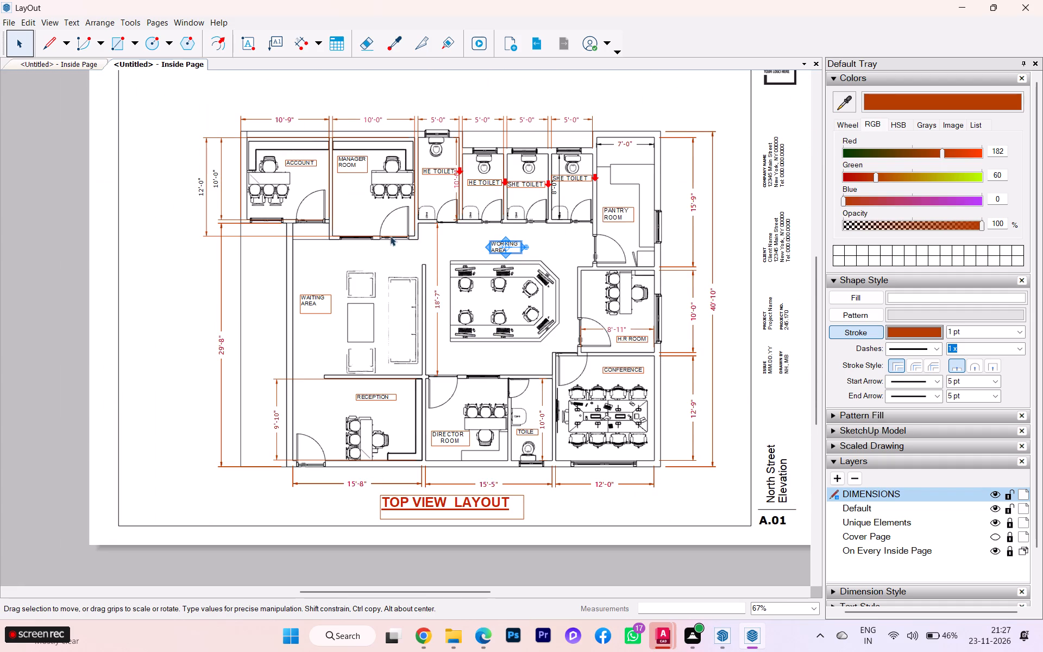
left_click(170, 117)
scroll(235, 203, "down", 1)
scroll(236, 203, "up", 4)
scroll(241, 212, "down", 1)
scroll(284, 271, "down", 3)
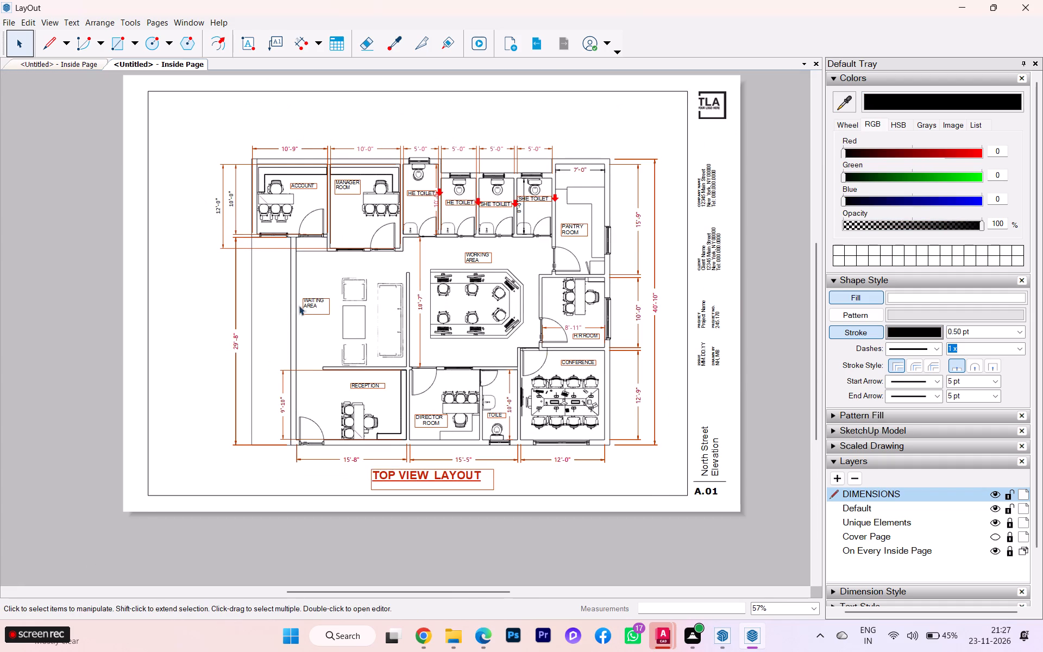
scroll(300, 306, "down", 1)
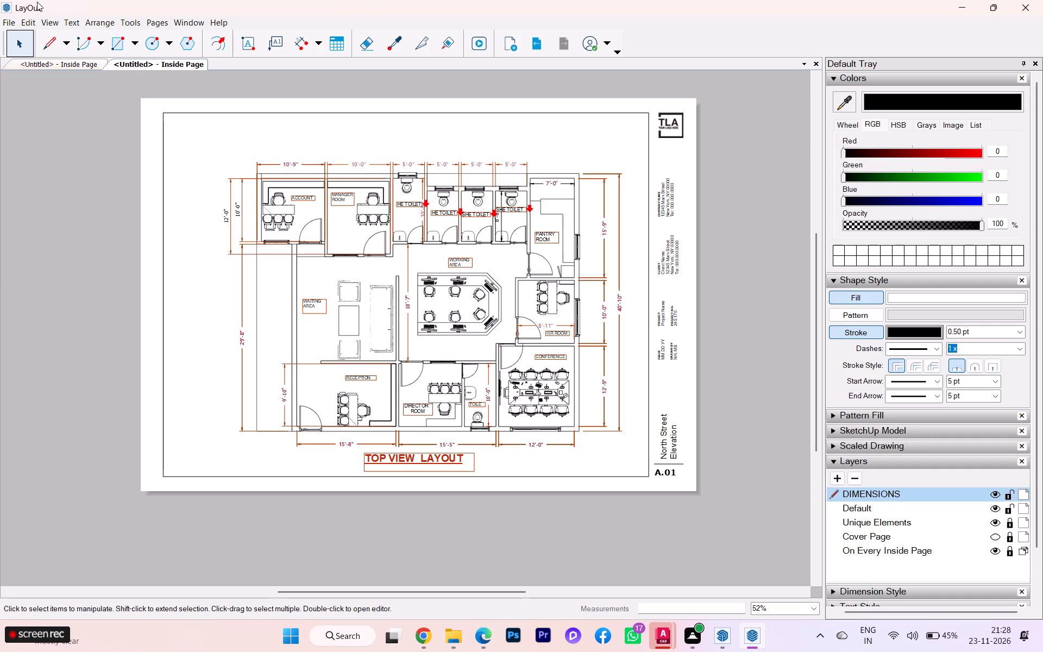
Export the layout document as a PDF named SECTOP VIEW LAYOUT.PDF in the skp pdfs folder under internship files.
left_click(13, 20)
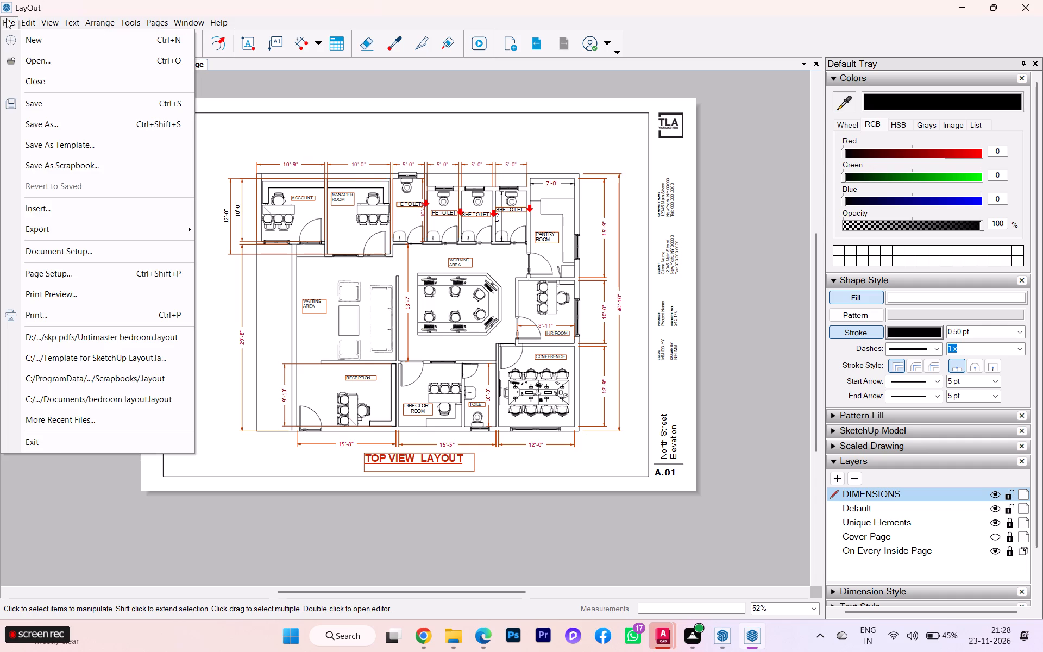
left_click(46, 228)
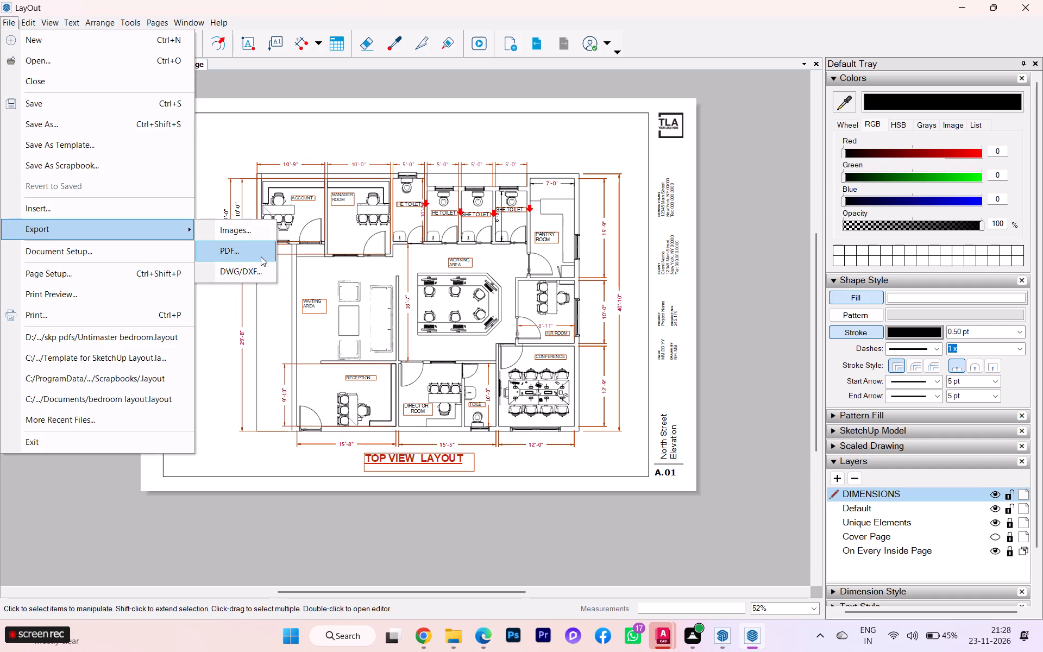
left_click(261, 256)
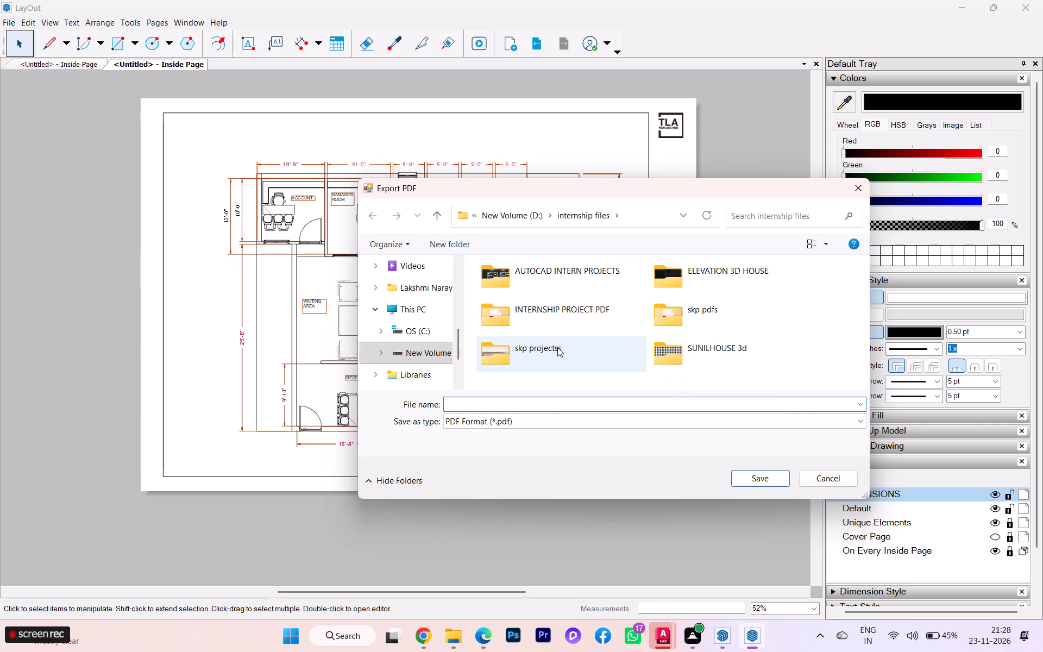
double_click(730, 303)
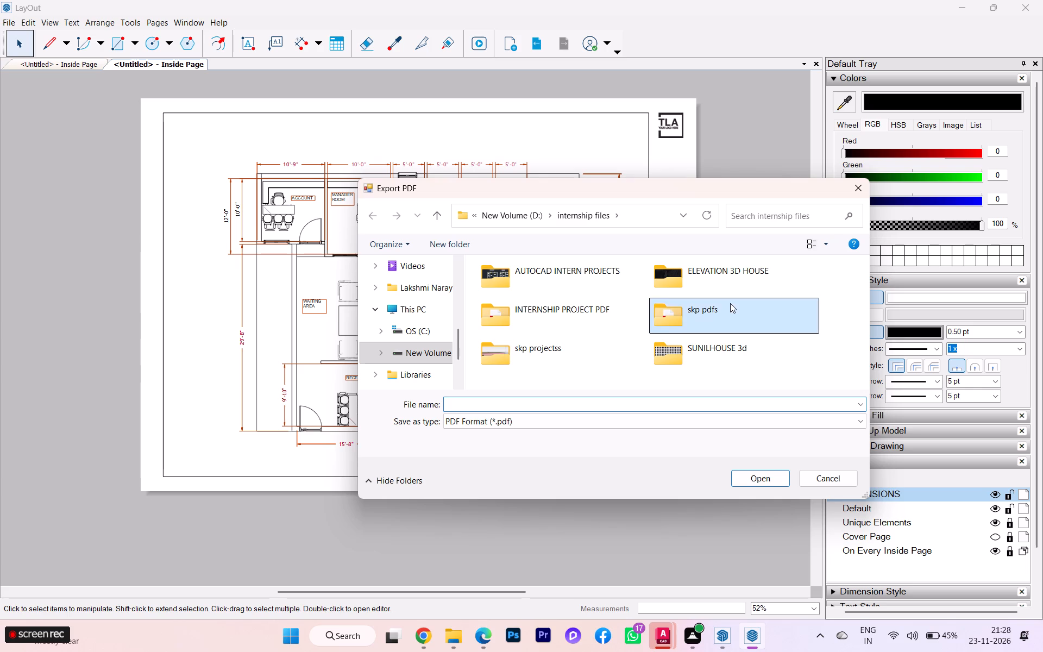
left_click(506, 399)
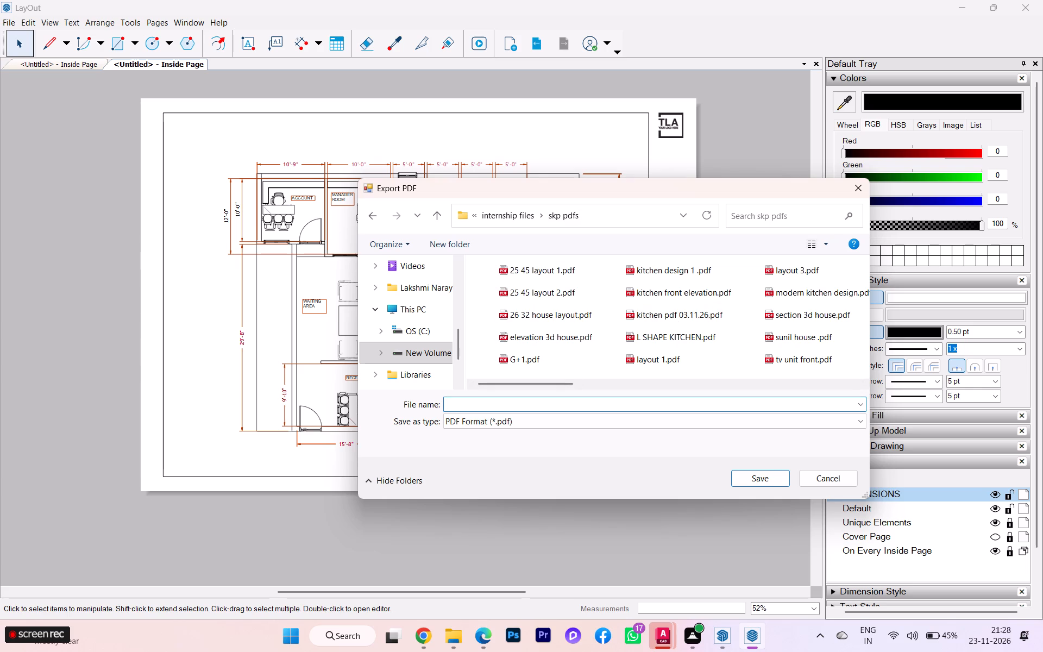
type("SECTION.LAYOUT")
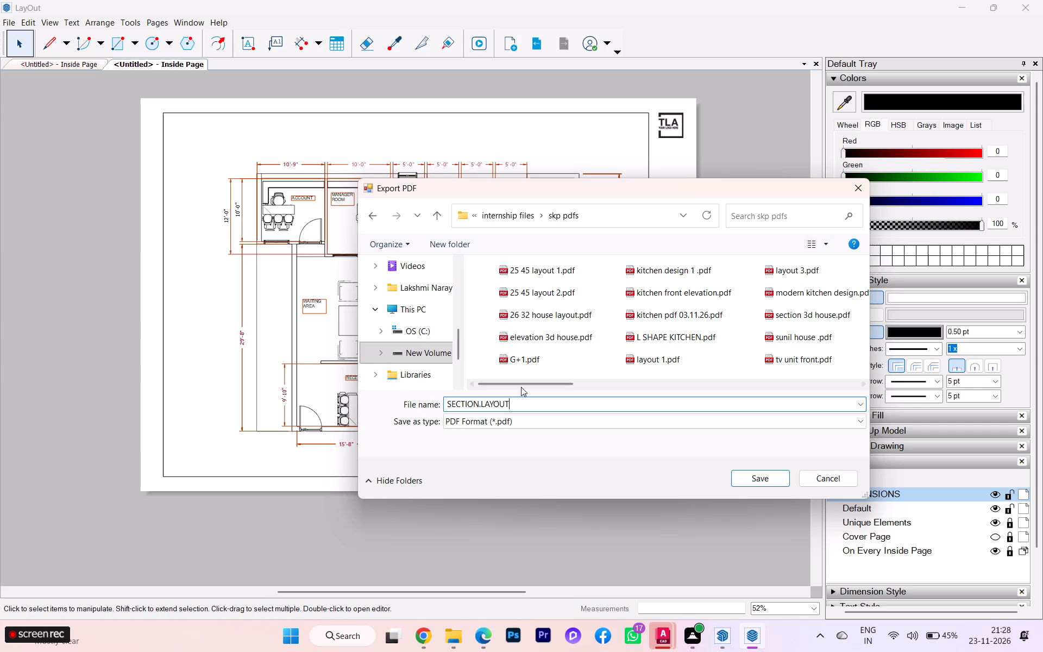
key("BackSpace")
key("BackSpace")
key("BackSpace")
key("BackSpace")
key("BackSpace")
key("BackSpace")
key("BackSpace")
key("BackSpace")
key("BackSpace")
key("BackSpace")
key("BackSpace")
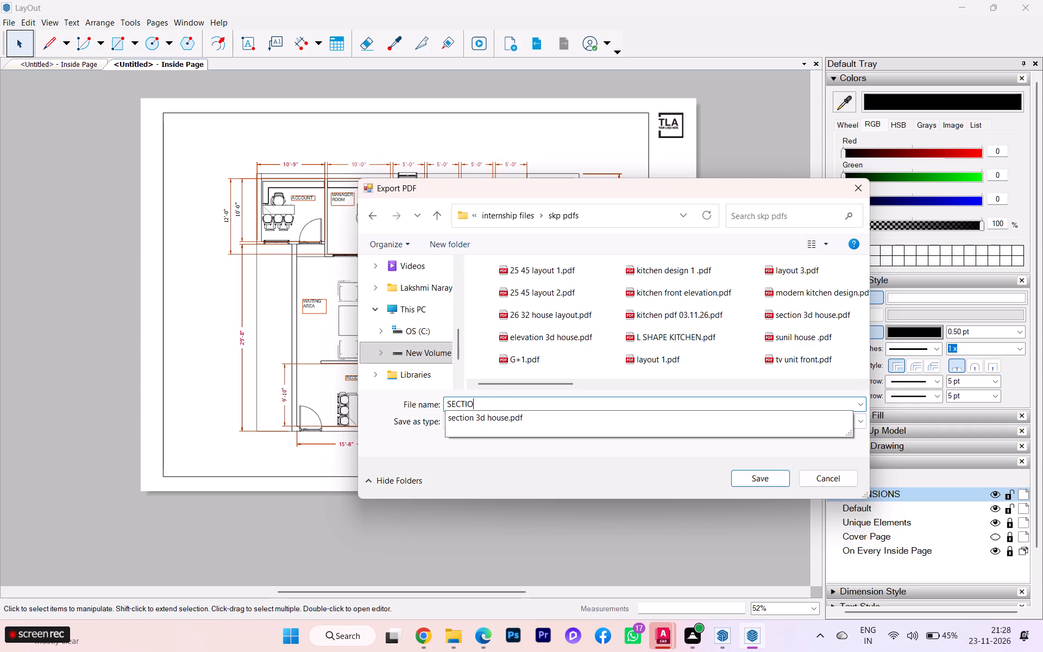
type("TOP VIE")
type("W LAYOUT.PDF")
left_click(745, 478)
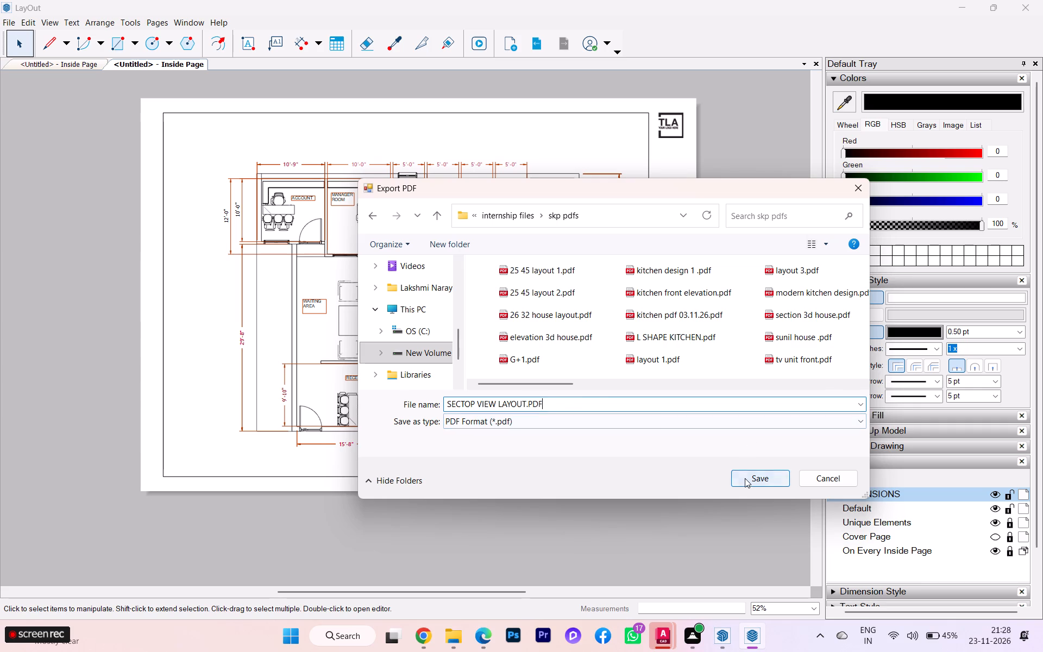
left_click(591, 446)
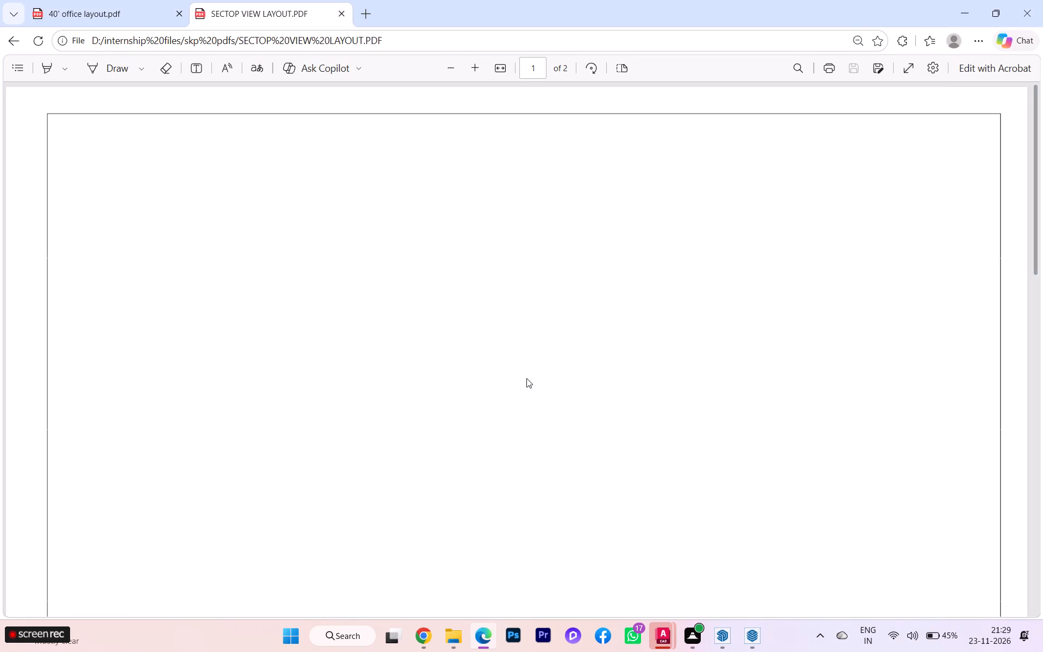
Look through both pages of the exported PDF, examining the top view layout's labels and dimensions.
scroll(523, 366, "down", 3)
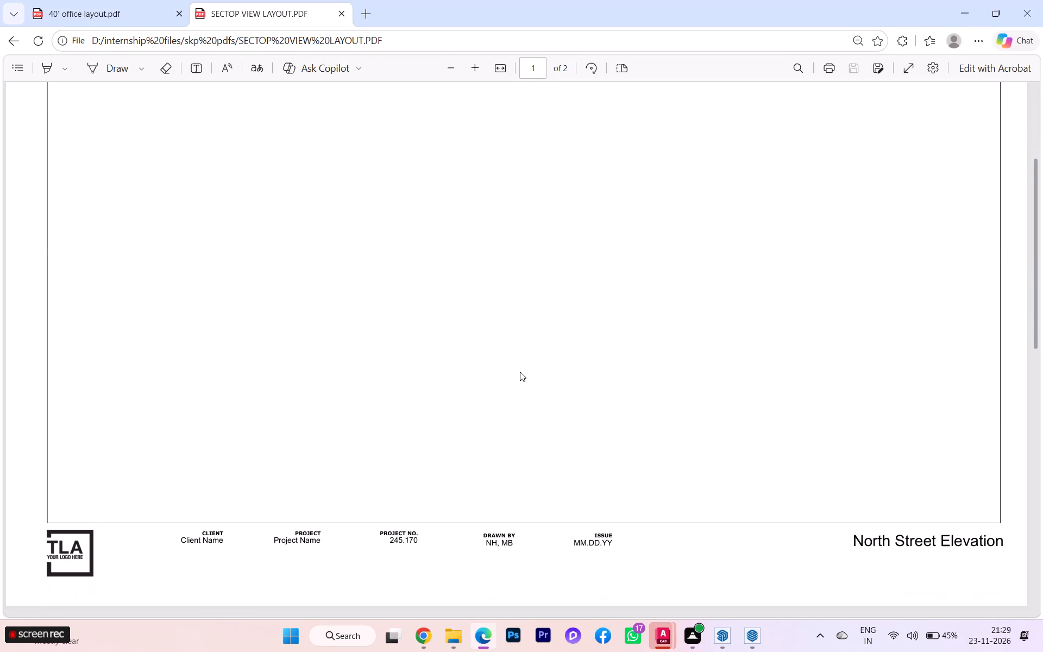
scroll(520, 372, "down", 3)
scroll(574, 449, "down", 8)
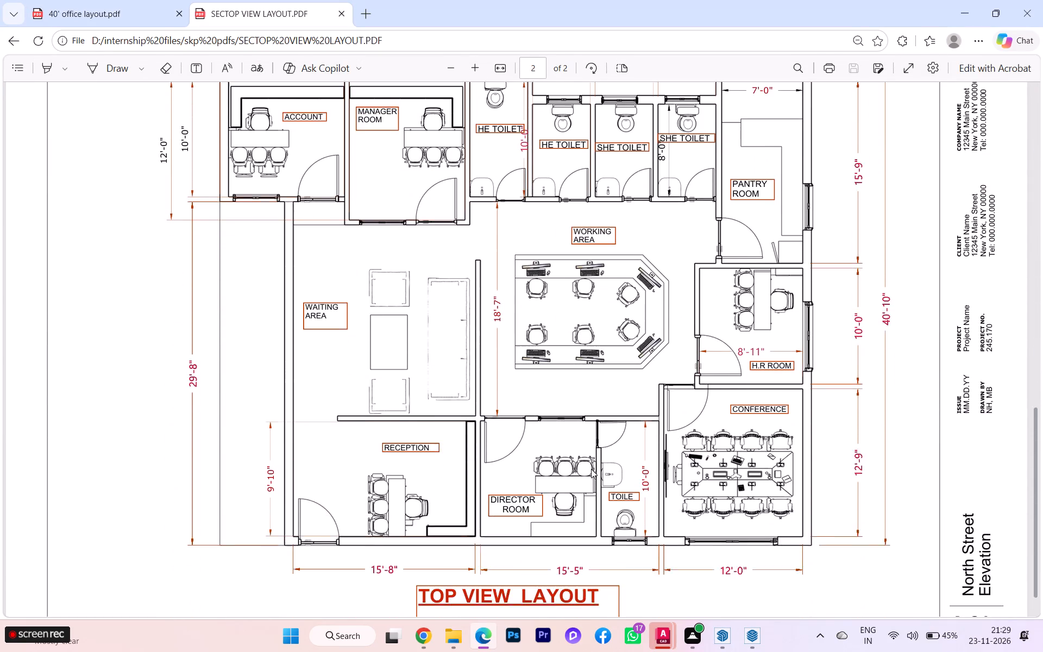
scroll(591, 469, "up", 2)
scroll(591, 469, "down", 1)
scroll(591, 469, "up", 1)
scroll(600, 350, "up", 8)
scroll(658, 311, "up", 2)
scroll(658, 311, "down", 1)
scroll(658, 311, "up", 3)
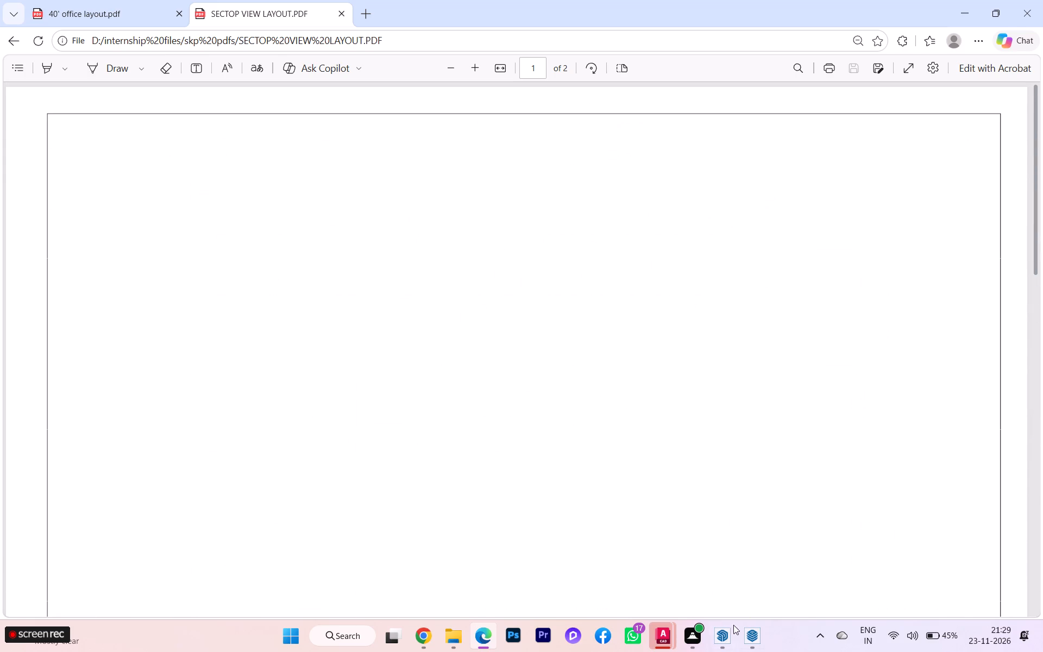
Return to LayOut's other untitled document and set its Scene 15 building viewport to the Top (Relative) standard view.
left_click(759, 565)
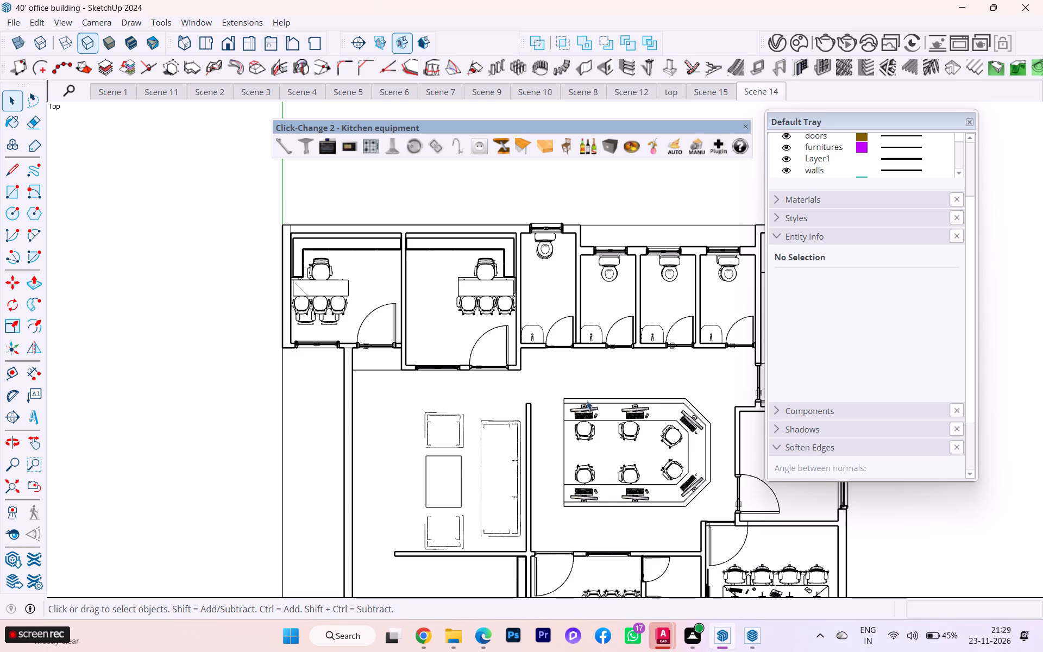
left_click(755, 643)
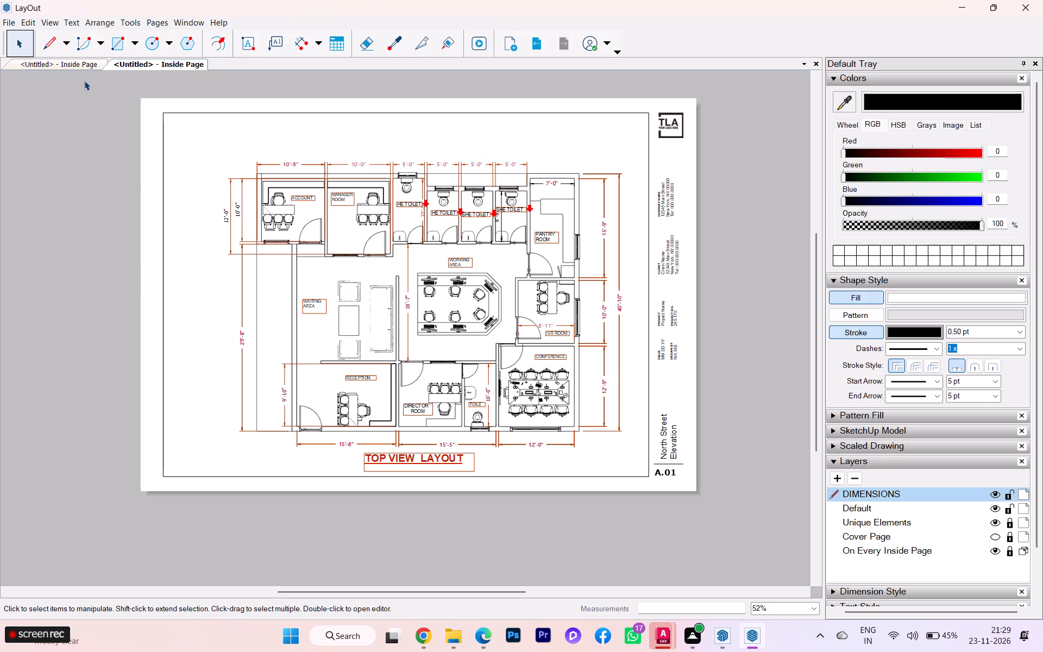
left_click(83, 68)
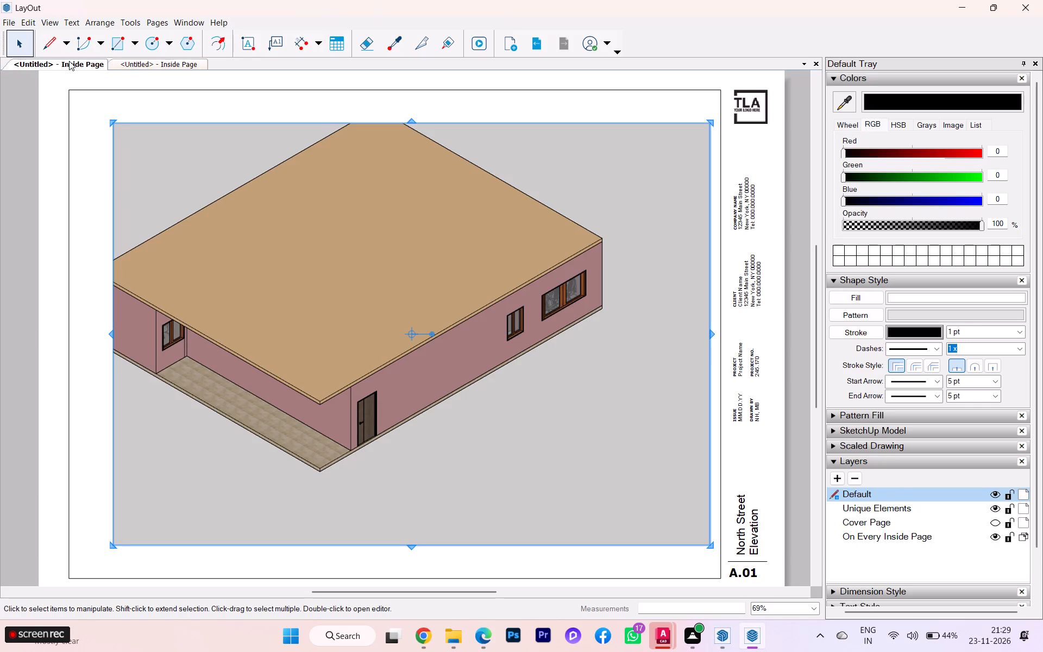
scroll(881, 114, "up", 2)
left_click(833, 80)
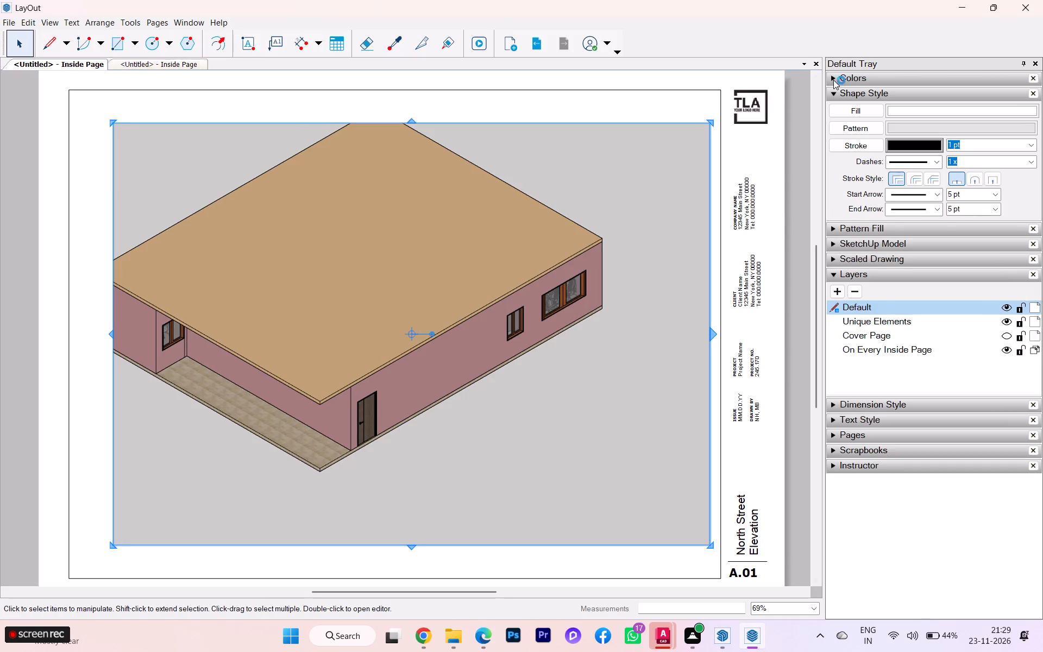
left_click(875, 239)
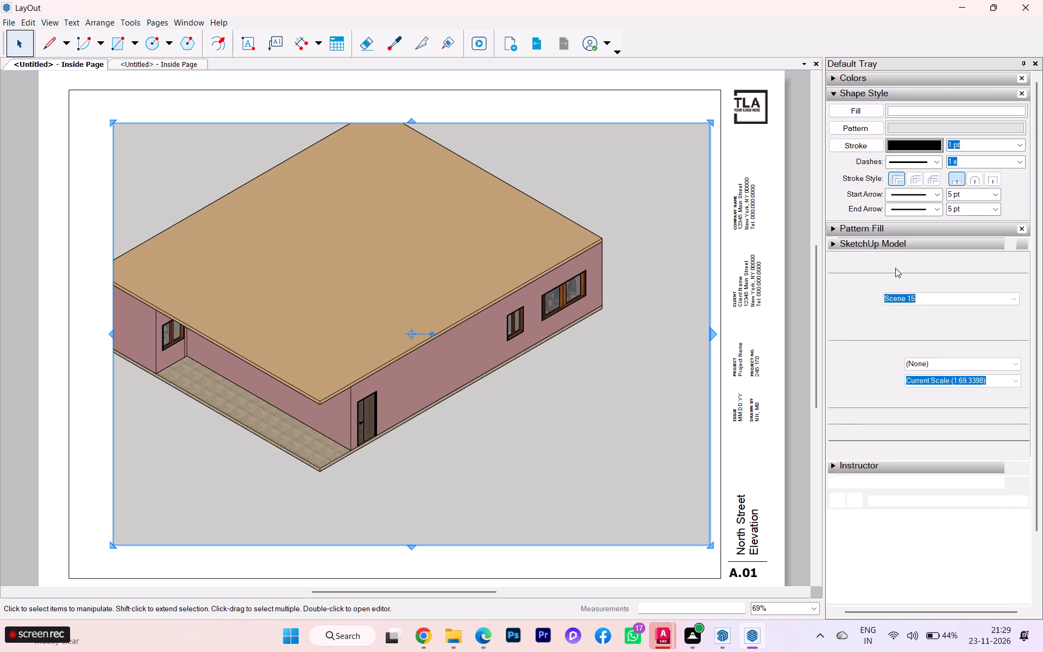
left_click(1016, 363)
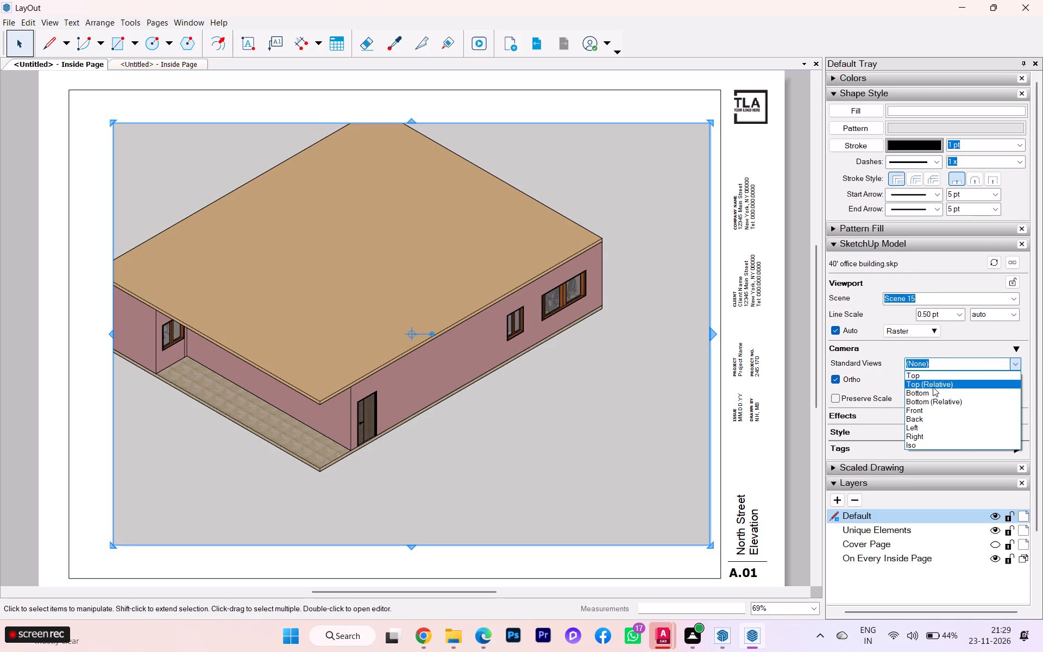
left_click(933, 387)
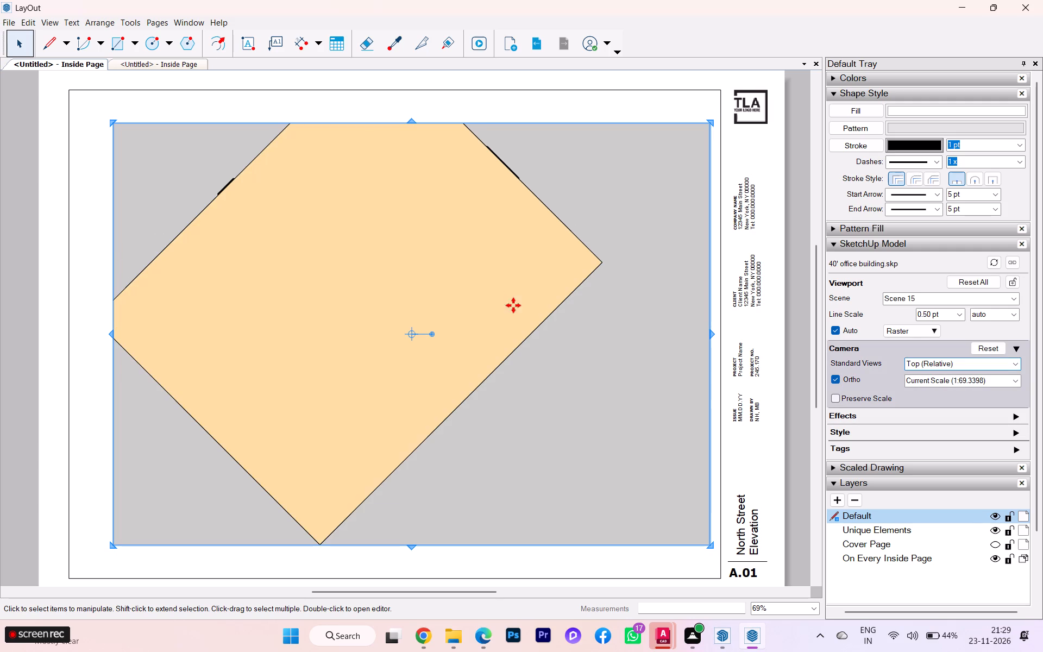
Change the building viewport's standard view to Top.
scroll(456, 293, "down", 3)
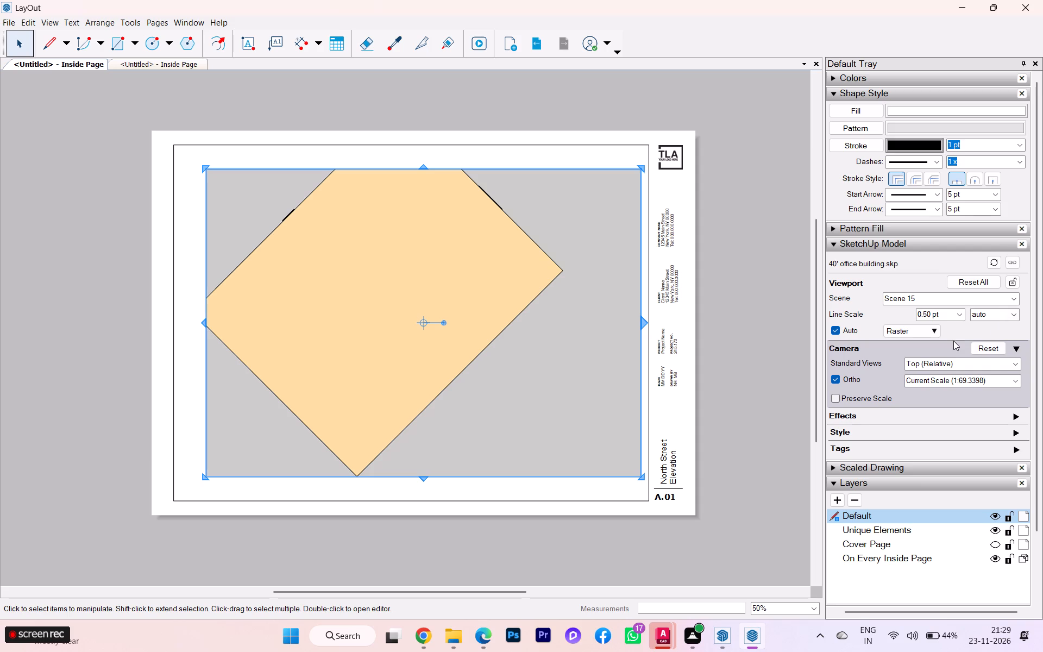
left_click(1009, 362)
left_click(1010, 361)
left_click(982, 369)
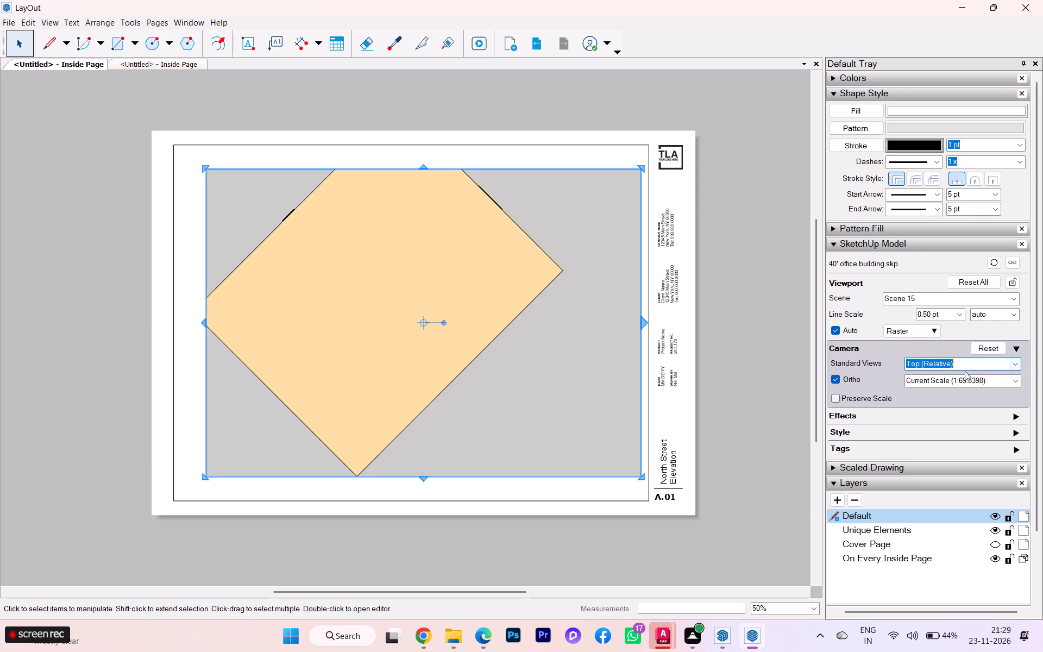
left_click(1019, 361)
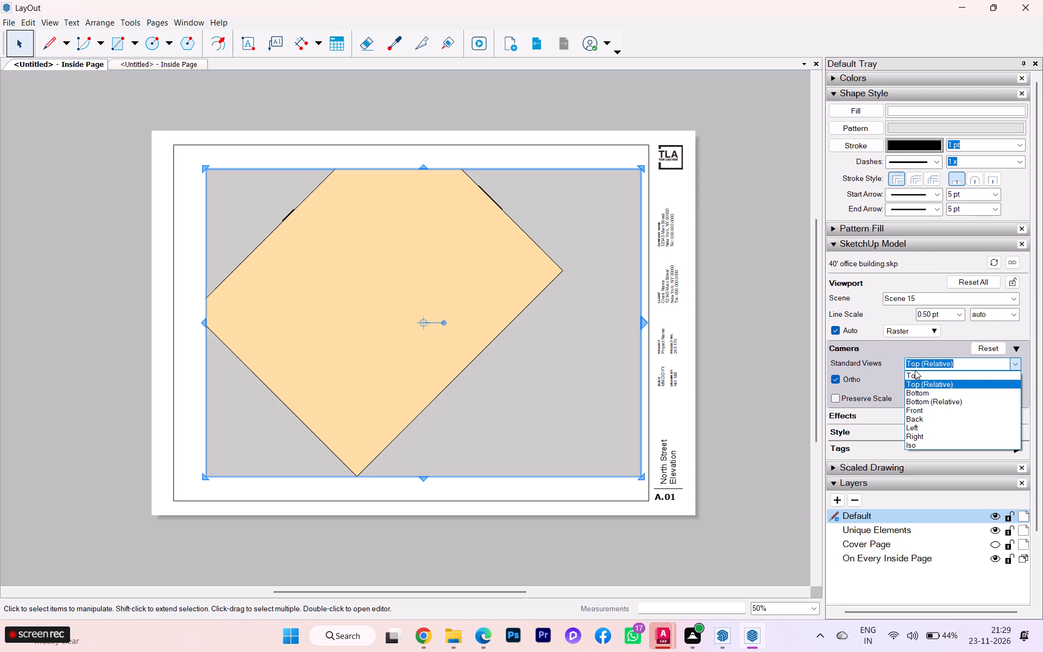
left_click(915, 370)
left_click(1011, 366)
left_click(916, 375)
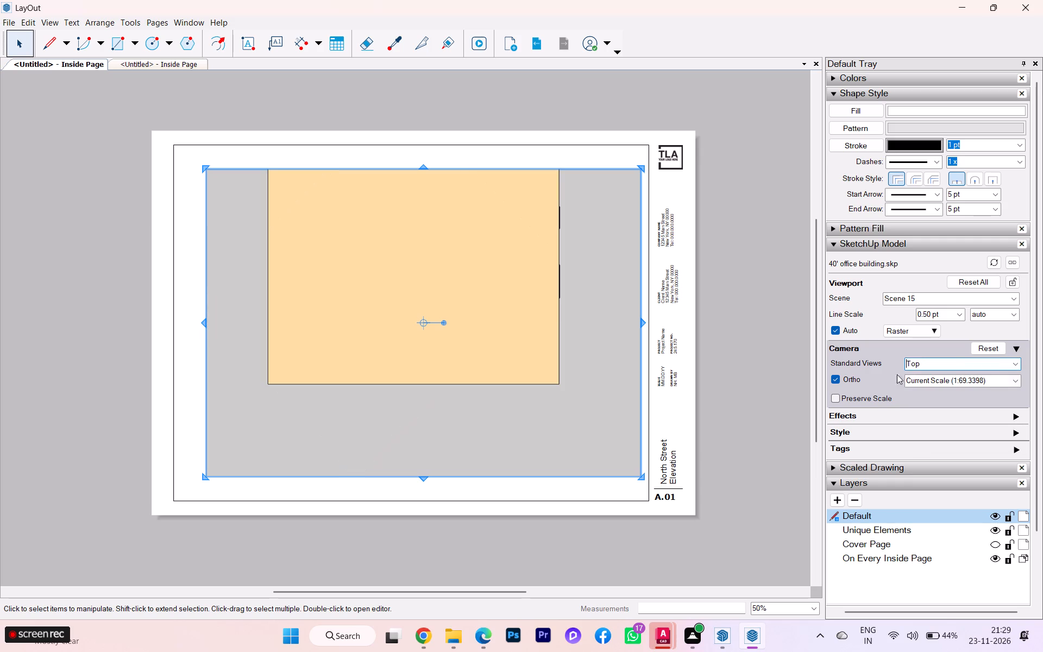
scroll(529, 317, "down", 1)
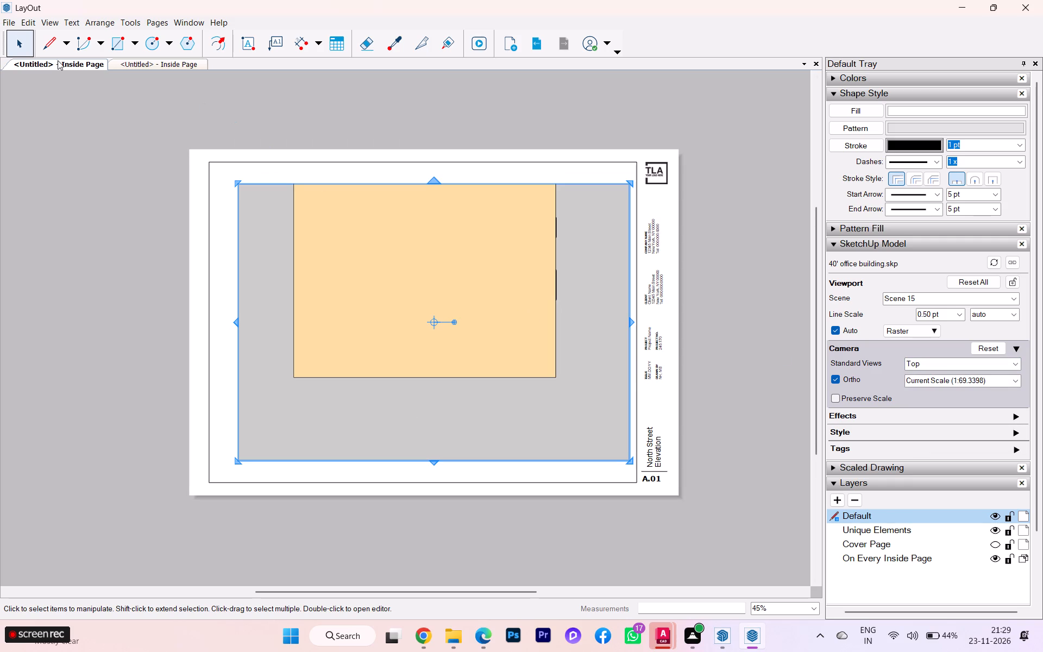
Close the untitled document containing the building viewport without saving its changes.
right_click(58, 61)
left_click(96, 73)
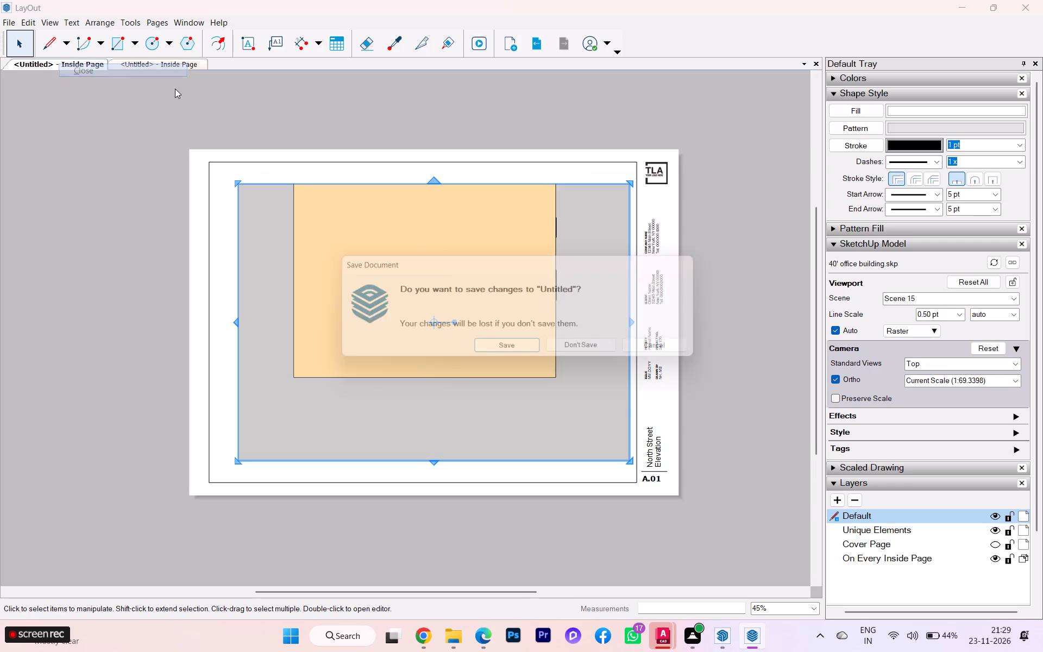
left_click(589, 349)
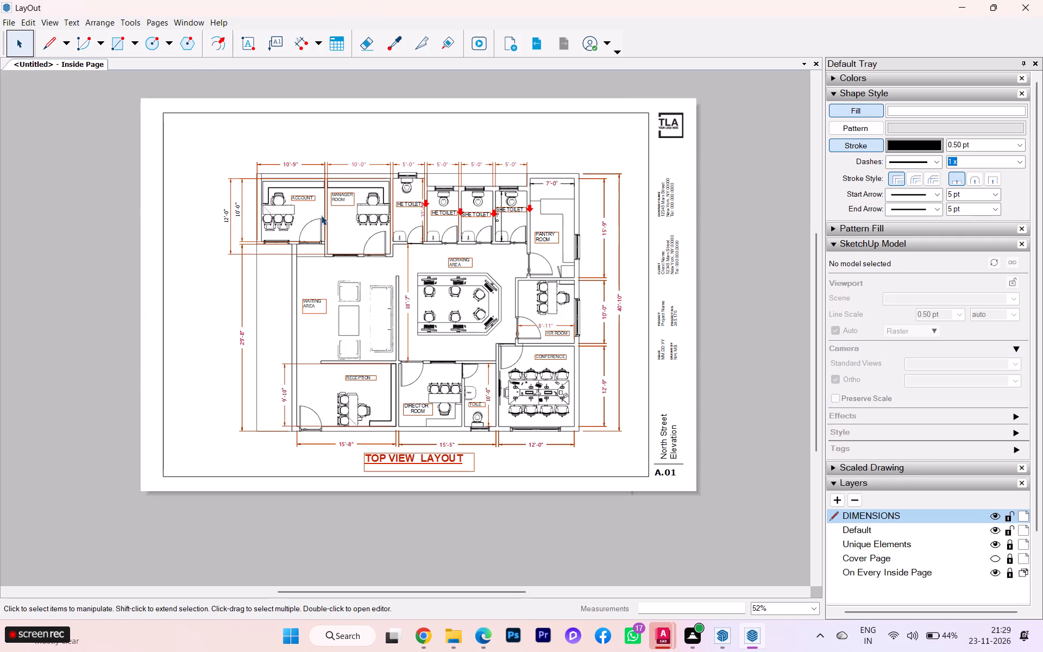
Export the top view layout document as PDF again, overwriting SECTOP VIEW LAYOUT.PDF in the skp pdfs folder.
left_click(4, 20)
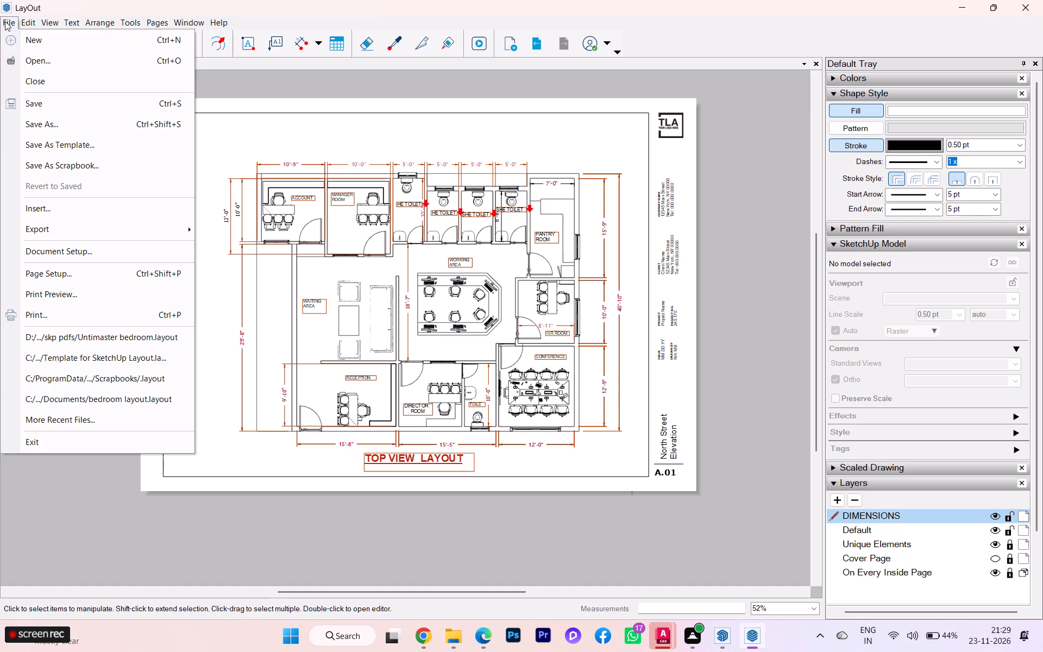
left_click(64, 231)
left_click(250, 253)
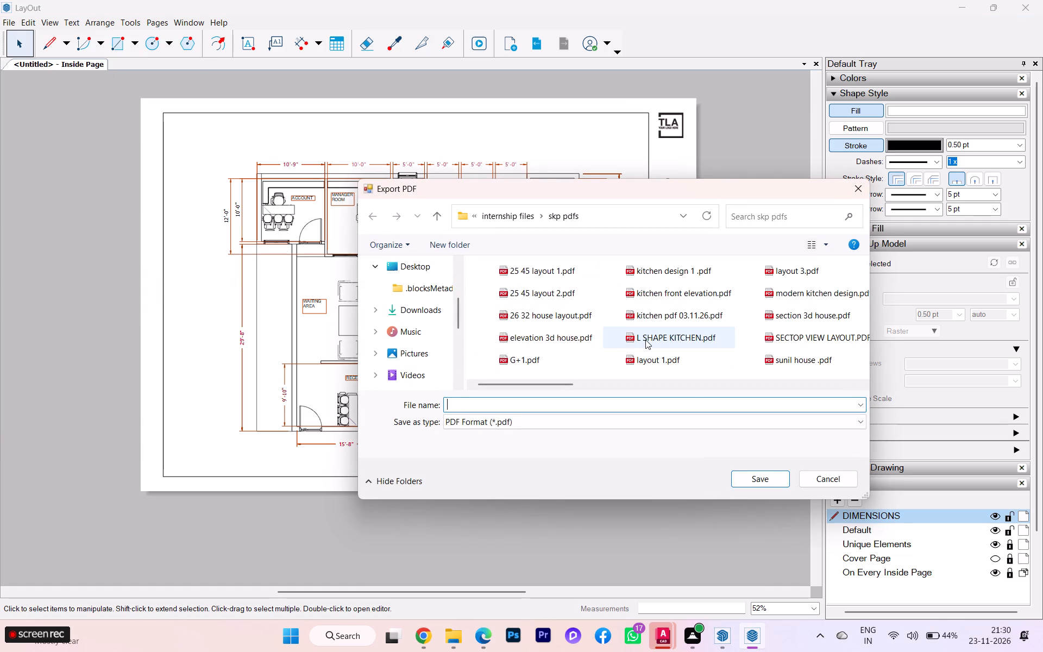
left_click(787, 332)
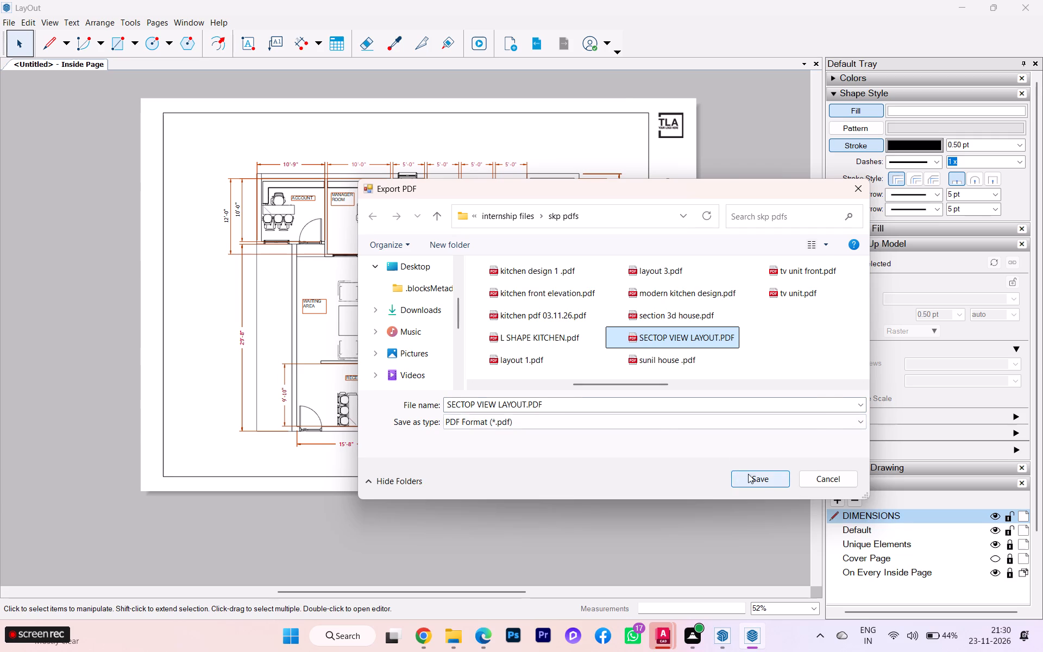
left_click(748, 474)
left_click(586, 438)
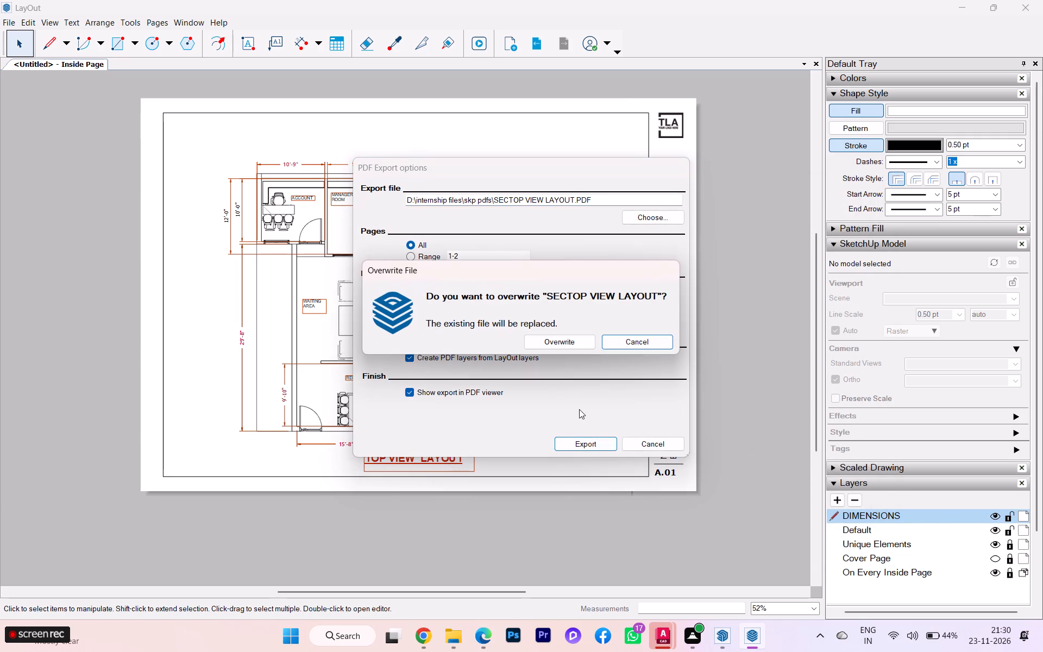
left_click(567, 339)
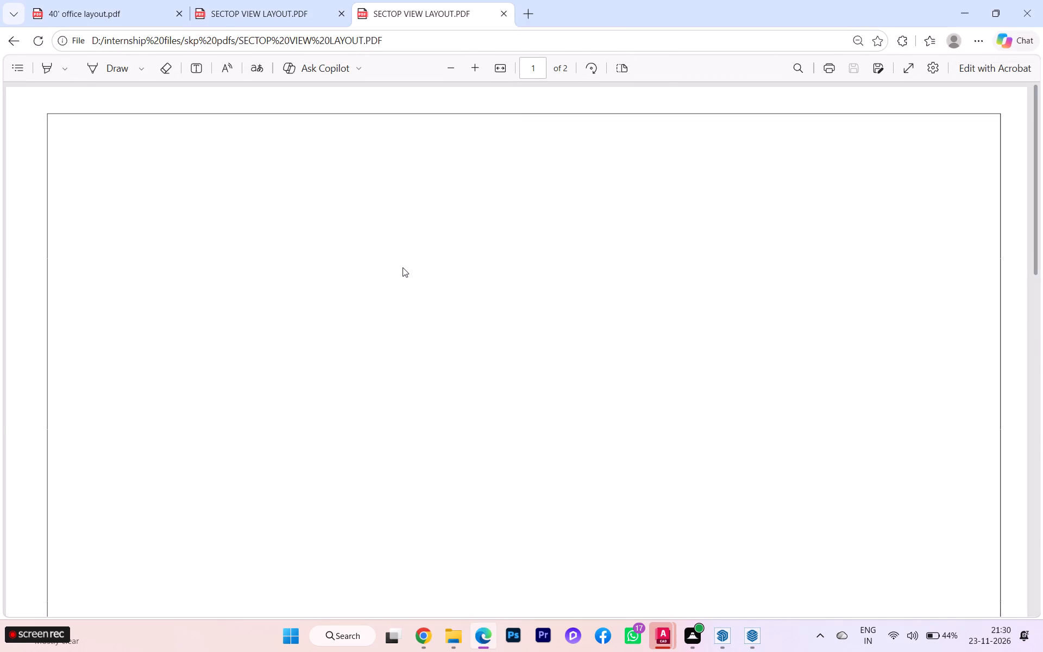
Review the re-exported PDF down to the TOP VIEW LAYOUT title on its second page.
scroll(403, 267, "down", 9)
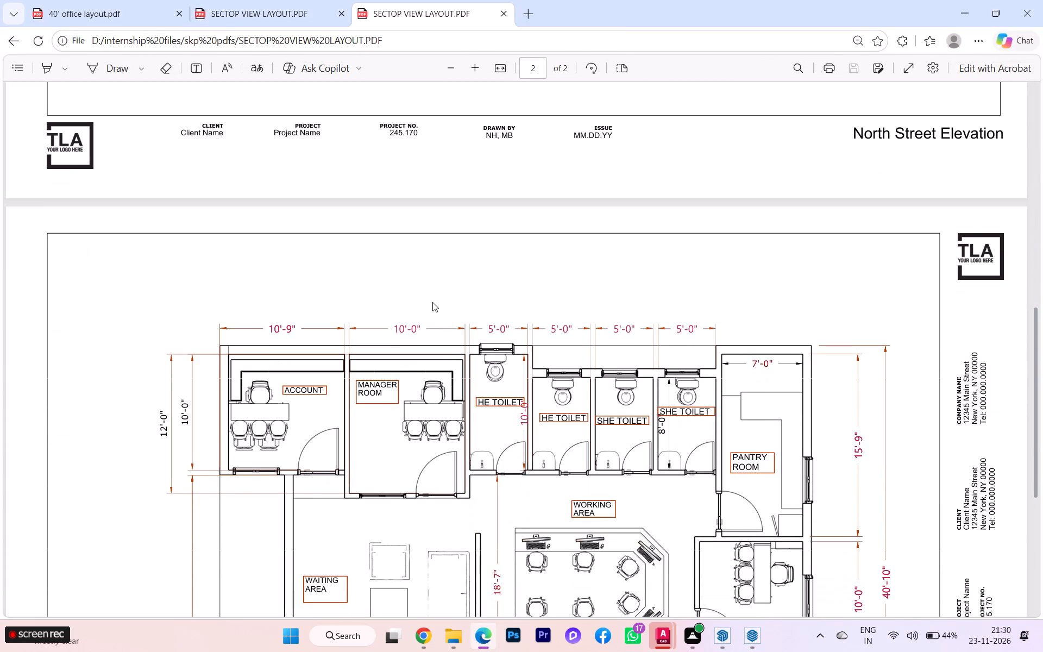
scroll(448, 309, "down", 5)
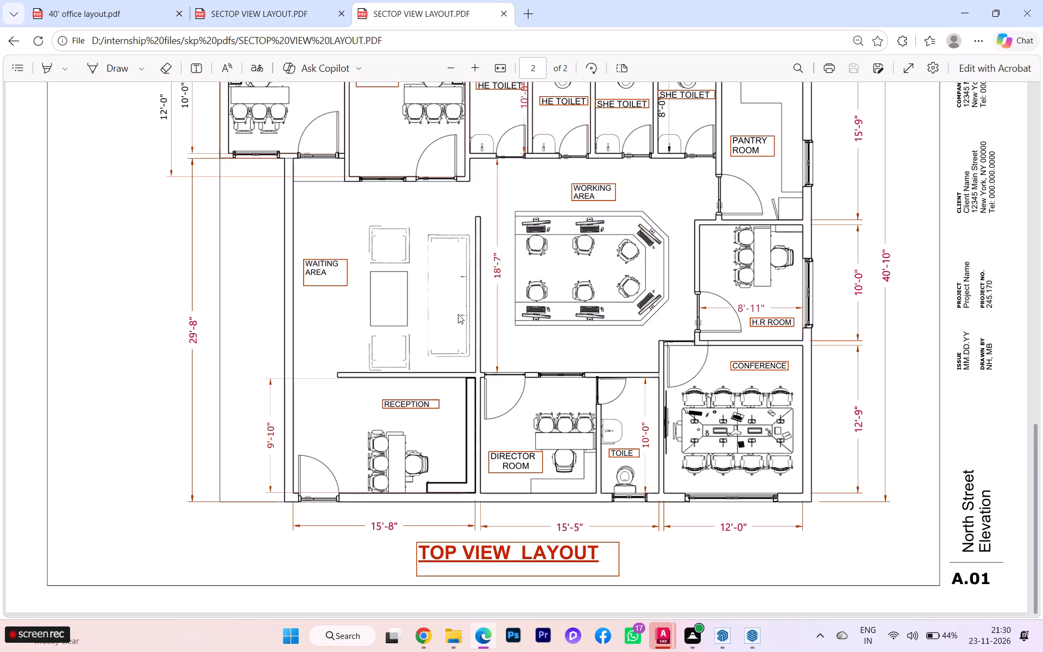
Close both open copies of SECTOP VIEW LAYOUT.PDF, keeping the 40' office layout PDF open.
scroll(459, 316, "up", 3)
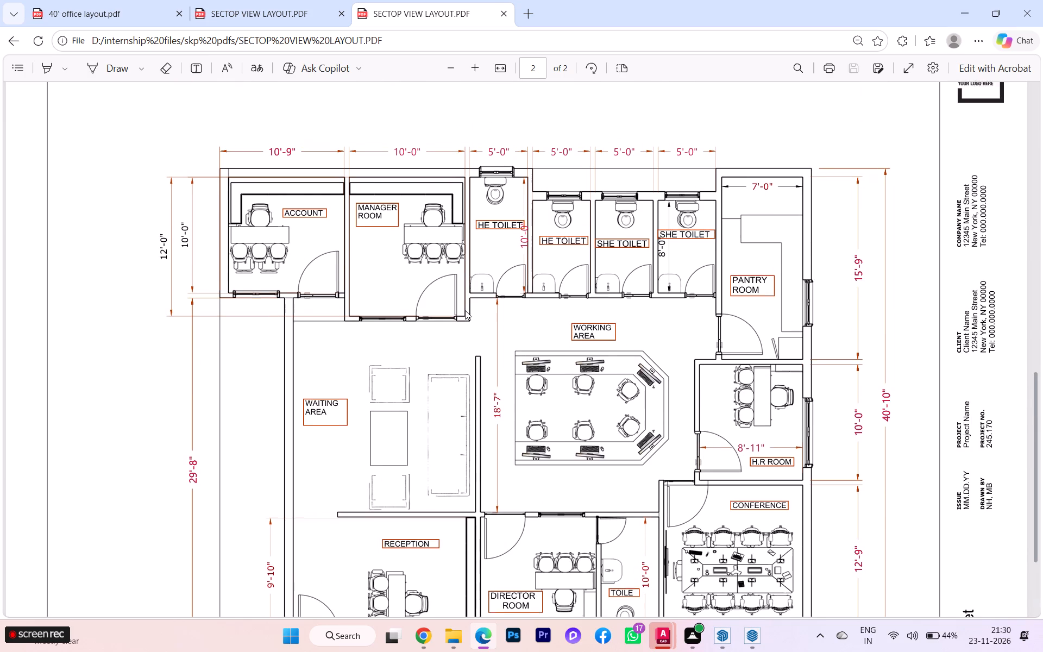
left_click(345, 10)
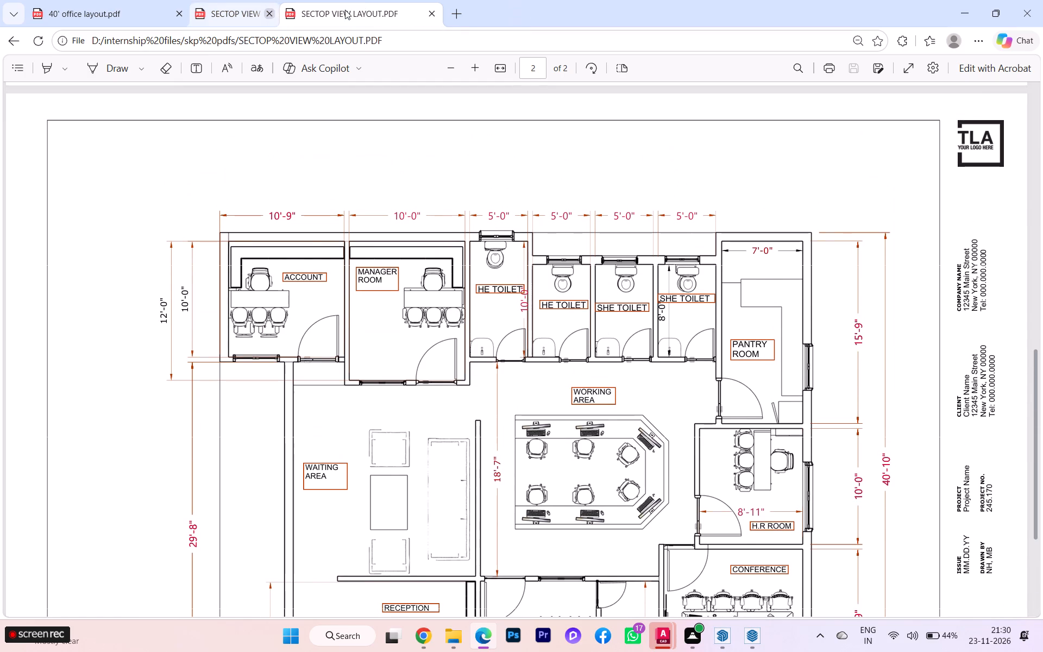
left_click(342, 11)
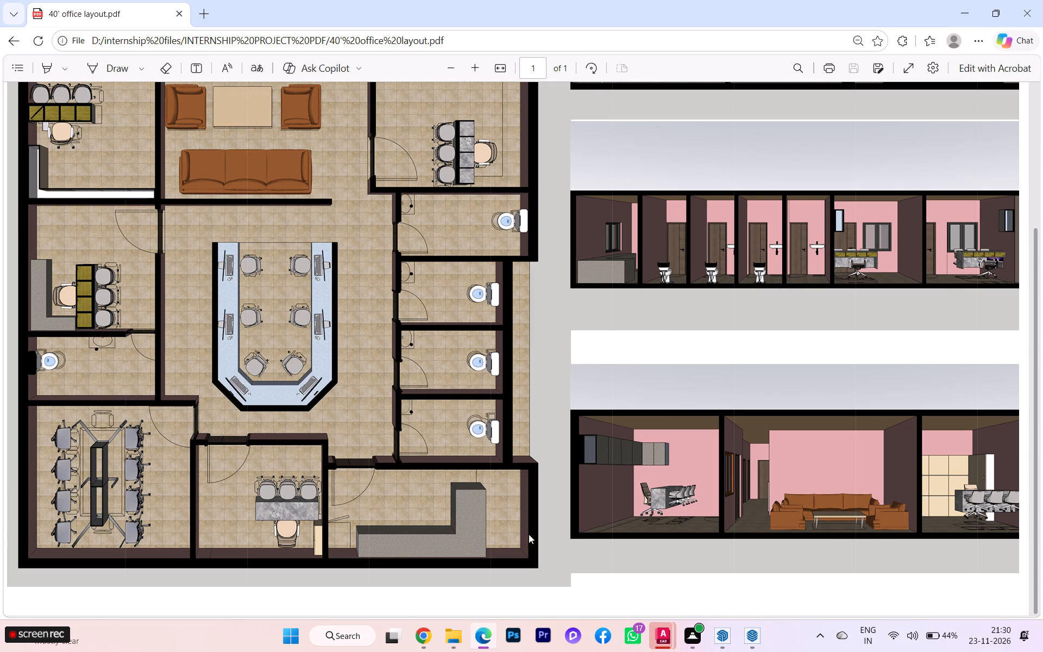
Switch to LayOut and display the Cover Page of the untitled top view layout document.
left_click(740, 567)
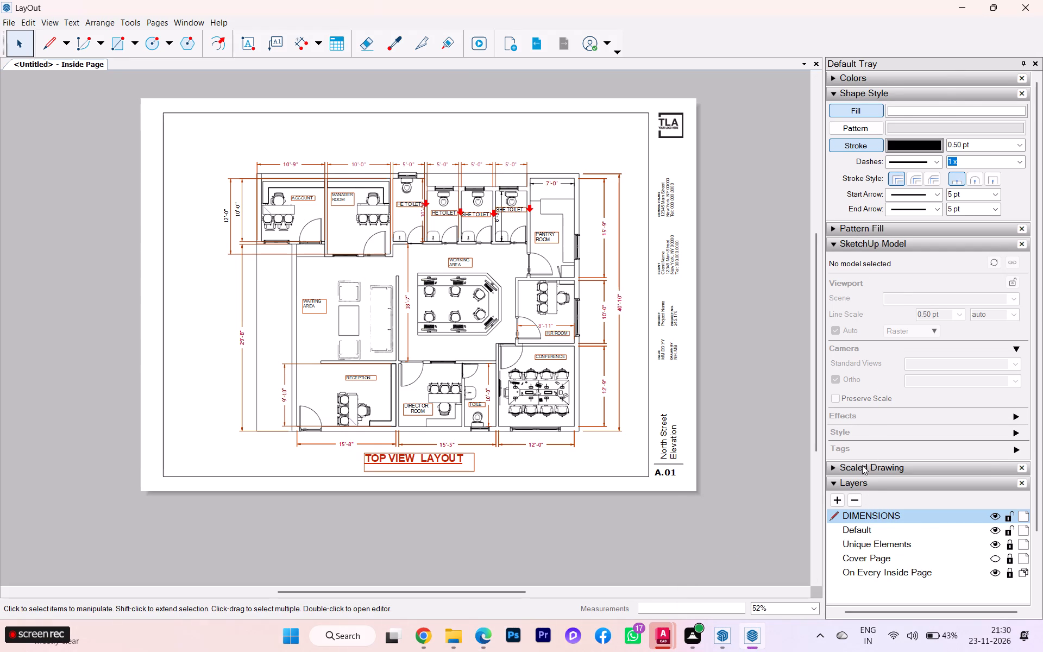
scroll(862, 470, "down", 1)
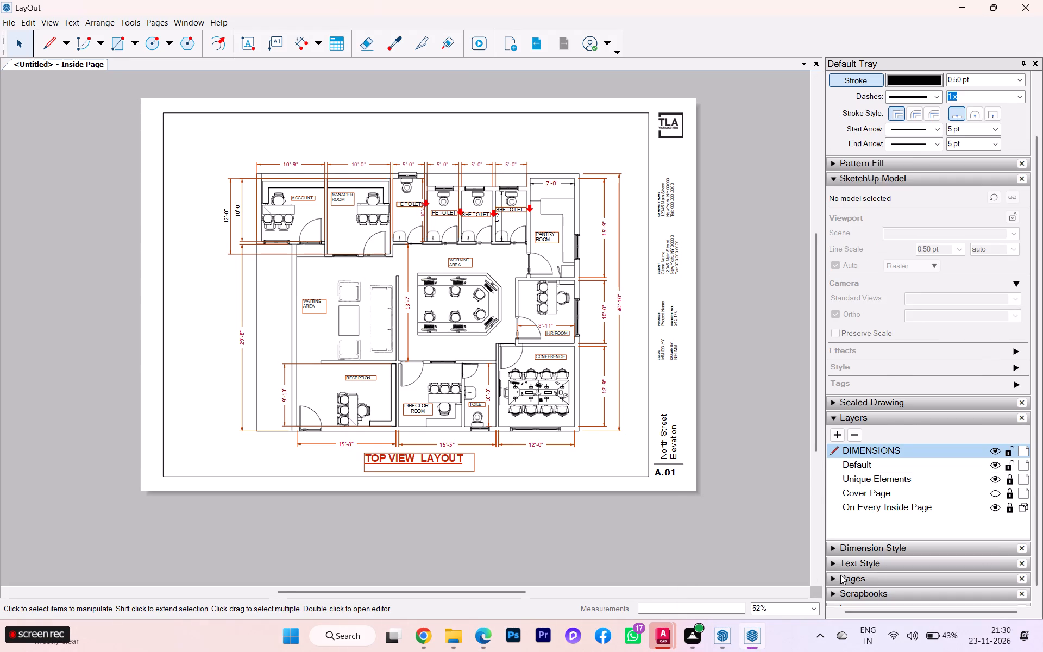
left_click(840, 575)
right_click(857, 517)
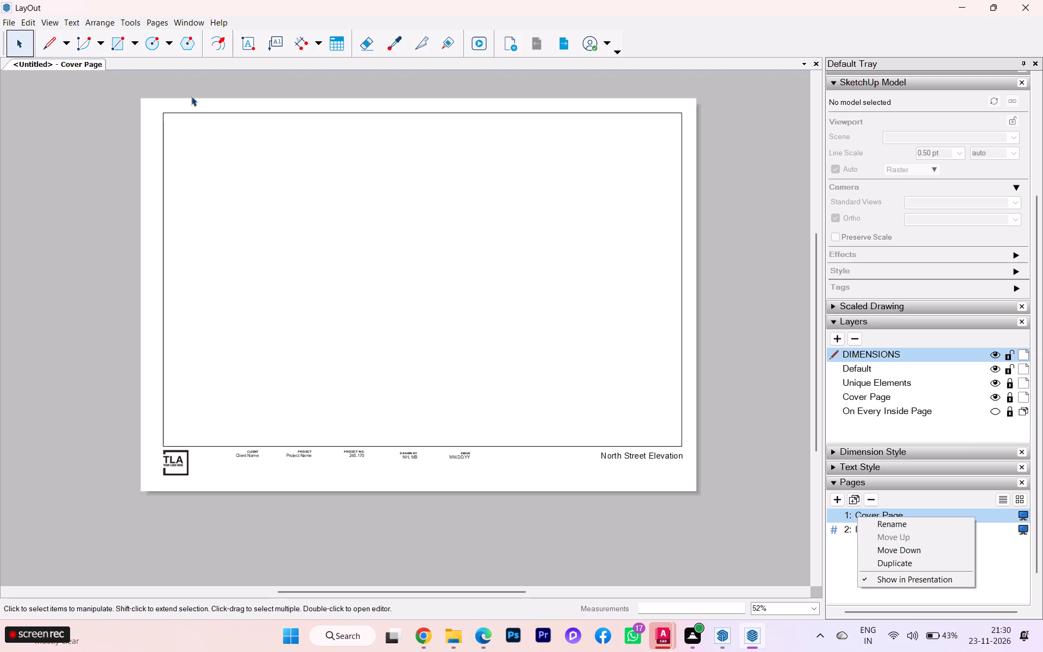
Close the untitled top view layout document without saving its changes.
right_click(74, 63)
left_click(103, 70)
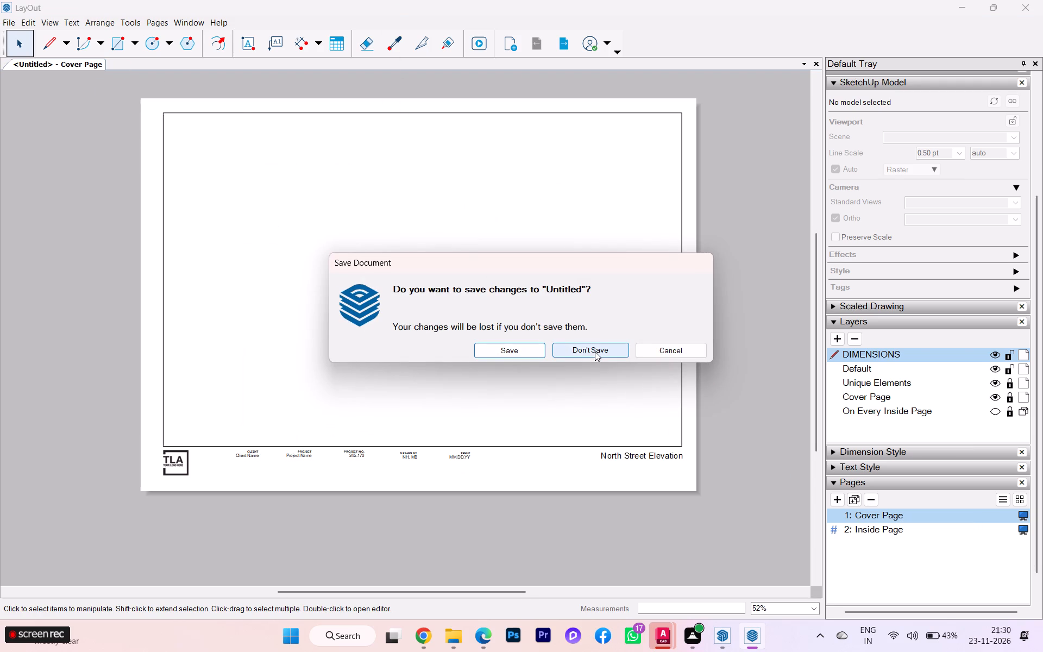
left_click(595, 352)
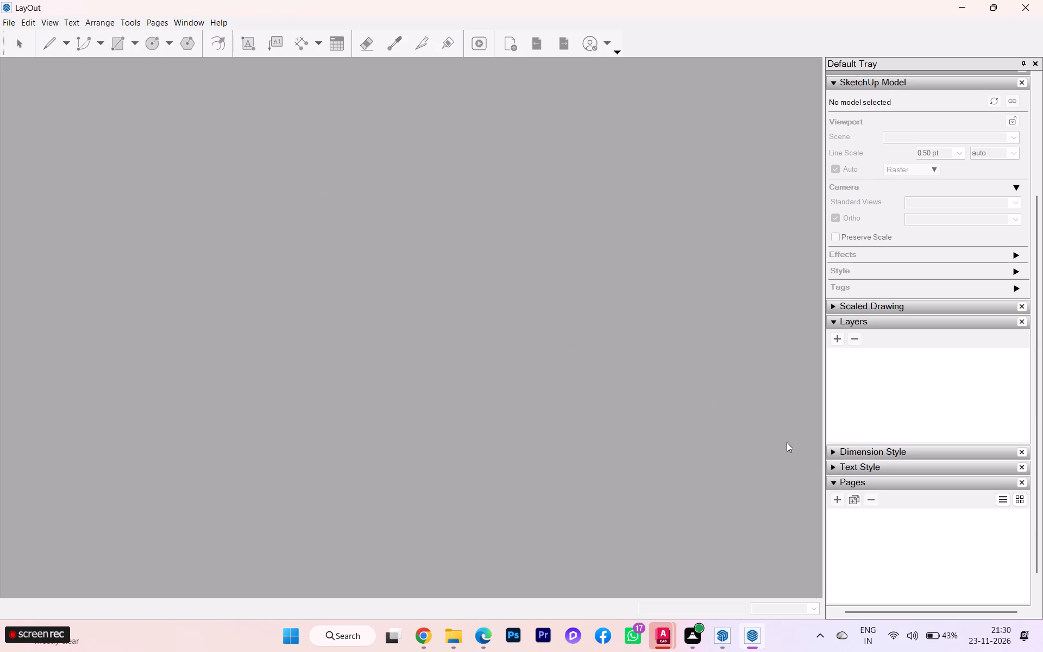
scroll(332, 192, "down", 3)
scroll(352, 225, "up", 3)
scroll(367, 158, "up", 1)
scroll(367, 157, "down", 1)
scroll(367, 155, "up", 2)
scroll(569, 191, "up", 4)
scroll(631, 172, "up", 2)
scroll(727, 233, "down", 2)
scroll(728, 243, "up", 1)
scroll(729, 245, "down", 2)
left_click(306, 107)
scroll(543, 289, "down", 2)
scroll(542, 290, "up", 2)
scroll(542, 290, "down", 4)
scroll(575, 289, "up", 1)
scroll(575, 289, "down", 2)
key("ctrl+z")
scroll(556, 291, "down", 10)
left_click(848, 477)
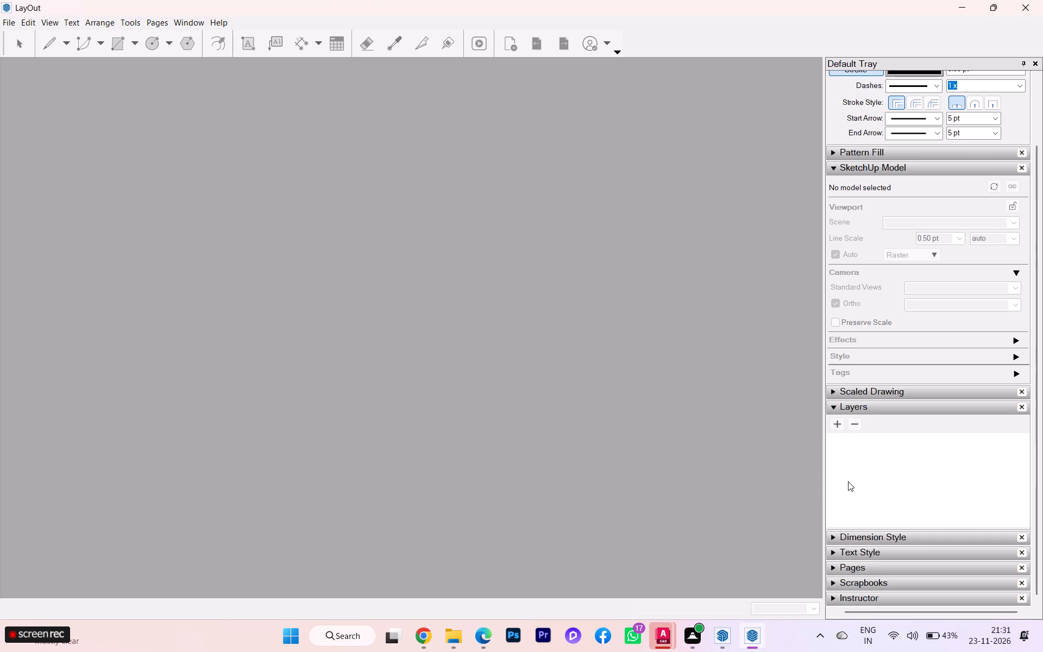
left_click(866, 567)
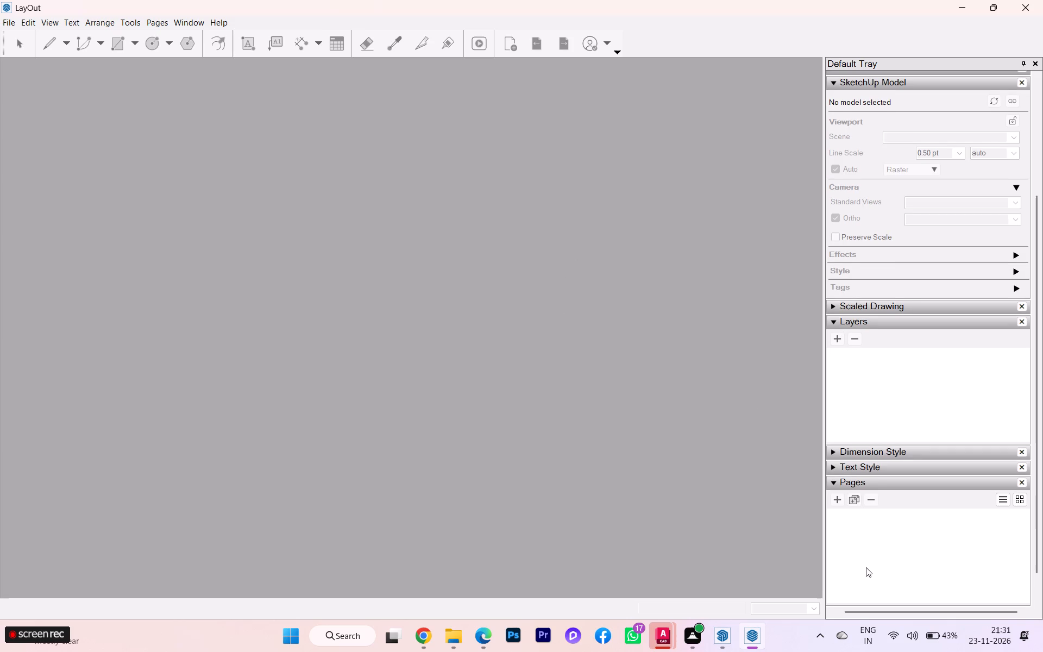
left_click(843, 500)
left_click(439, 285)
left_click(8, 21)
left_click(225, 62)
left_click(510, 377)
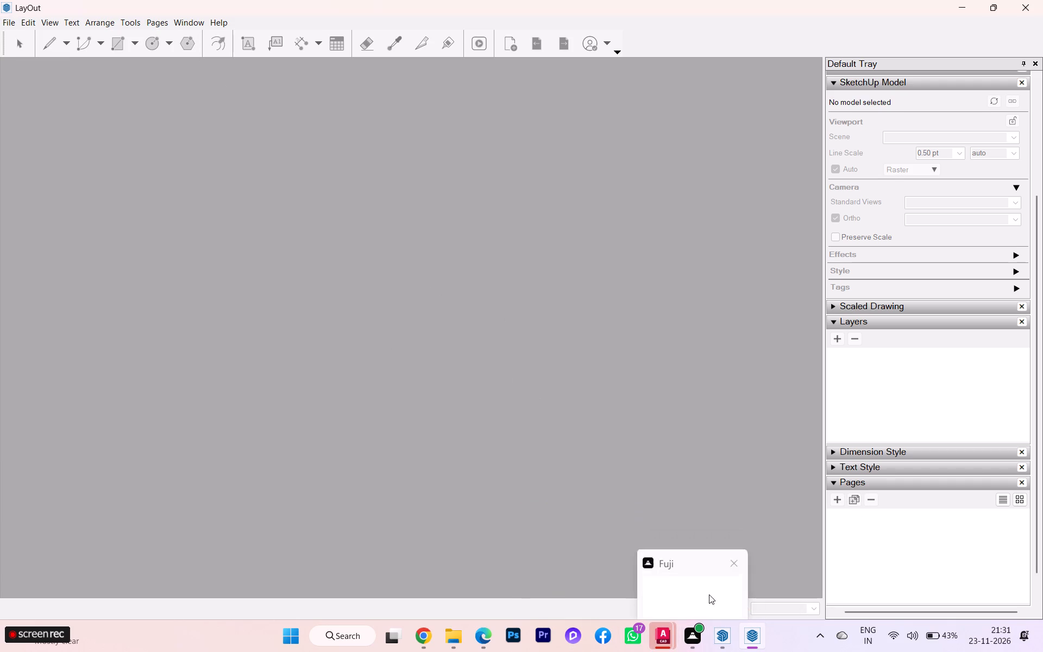
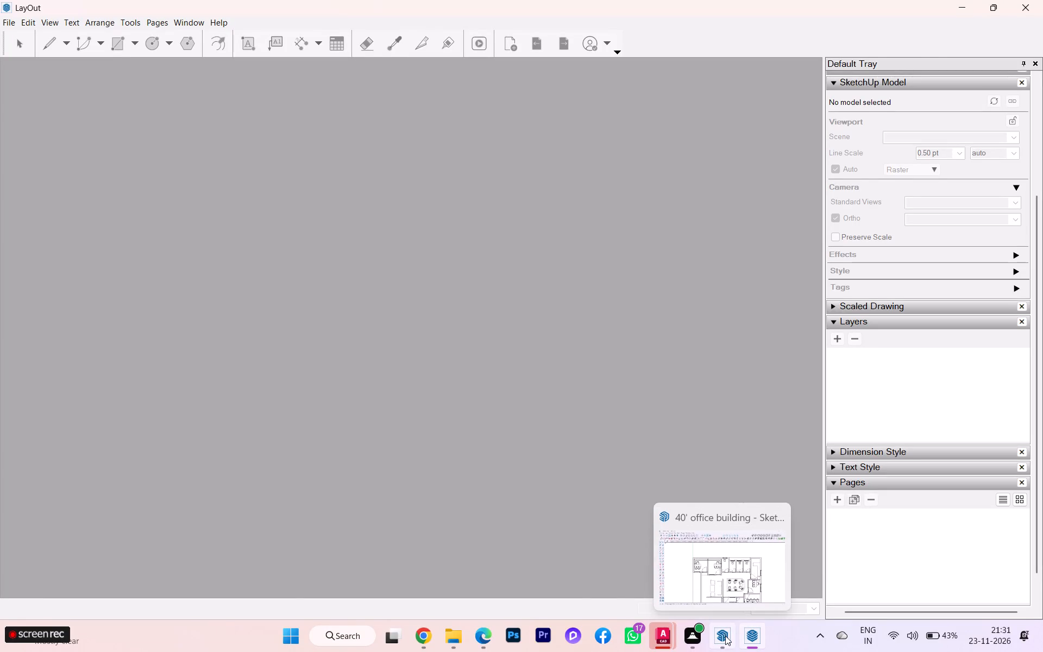
Switch to SketchUp and view the full top-view floor plan of the 40' office building model.
left_click(751, 581)
scroll(583, 444, "down", 3)
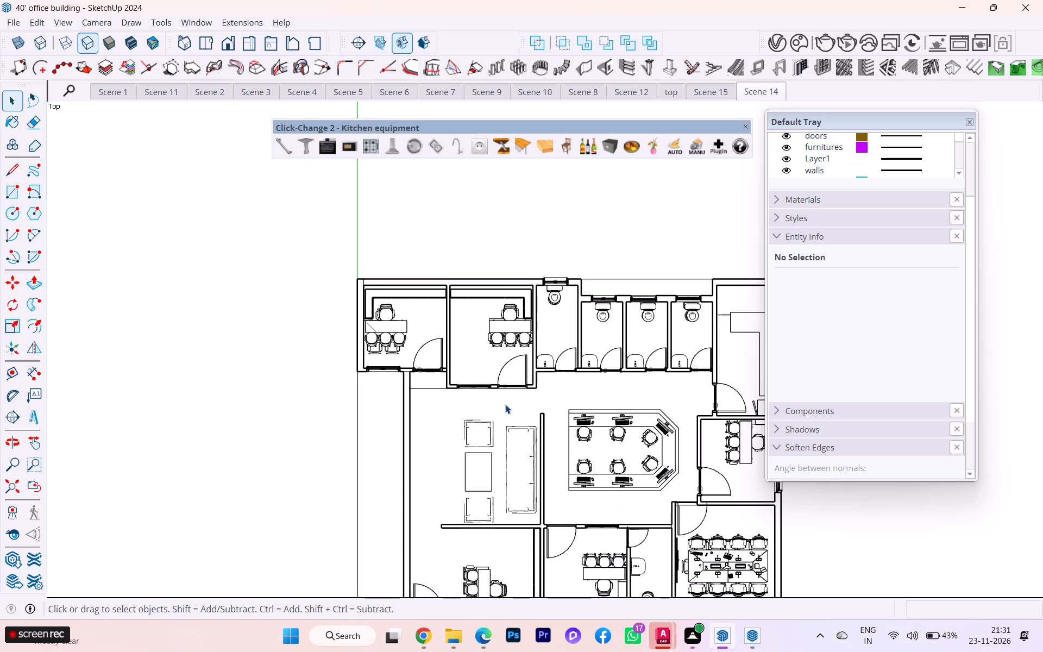
scroll(357, 331, "down", 4)
scroll(409, 462, "up", 2)
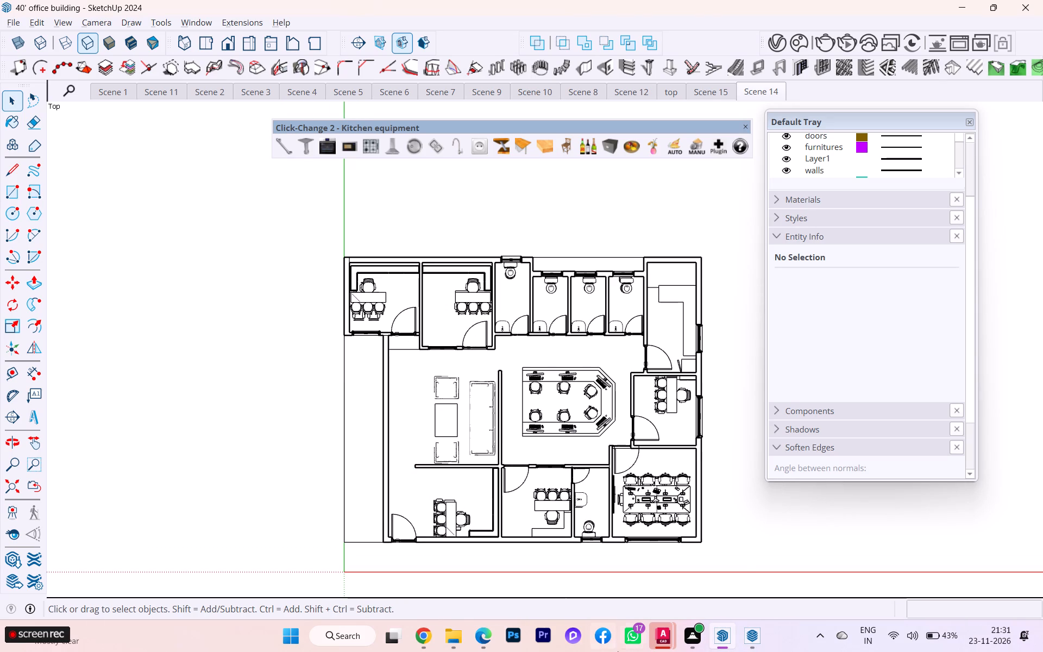